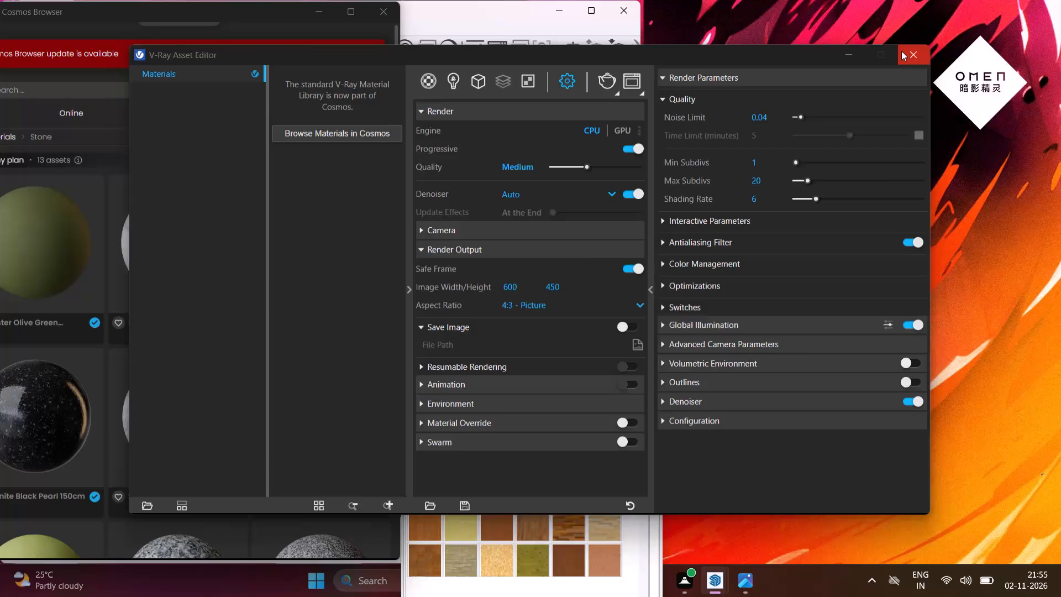
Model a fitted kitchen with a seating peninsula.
Close the V-Ray Asset Editor, the colour picker and the Cosmos Browser.
click(901, 51)
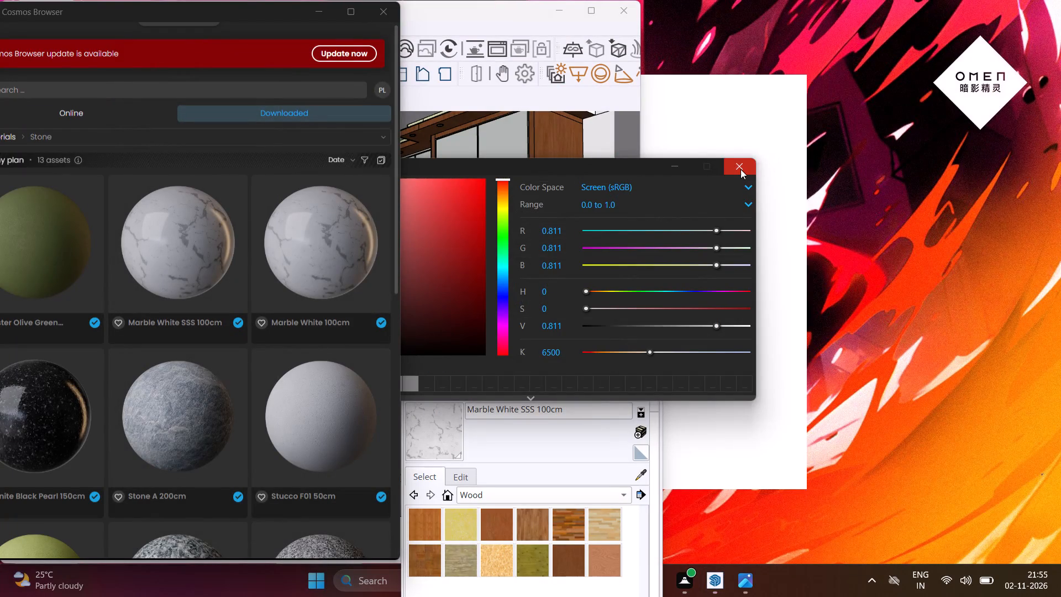
click(740, 169)
click(384, 18)
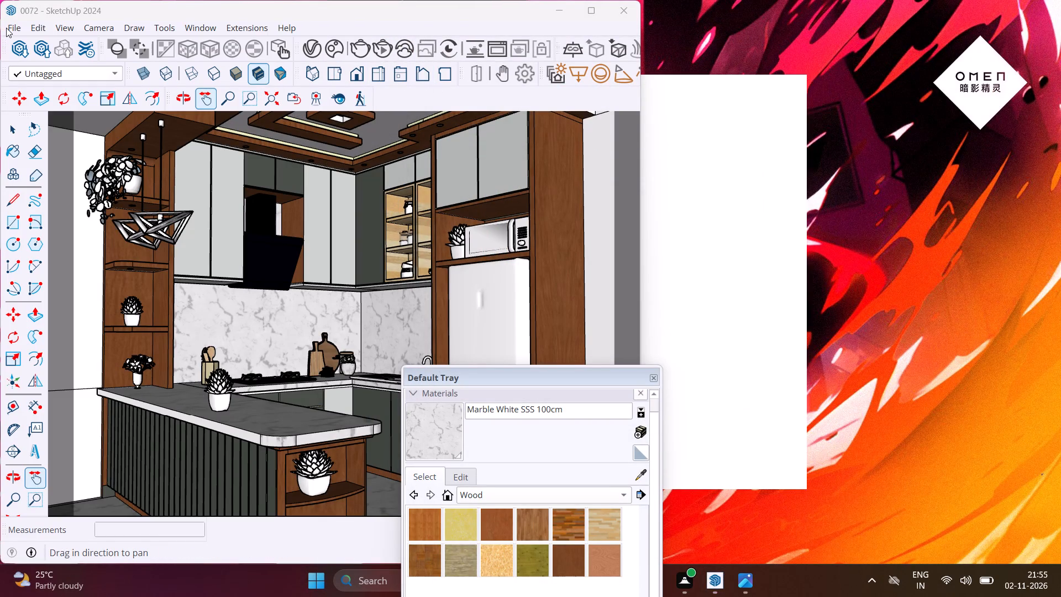
Start a new blank model and move the Default Tray clear of the drawing area.
click(7, 28)
click(54, 50)
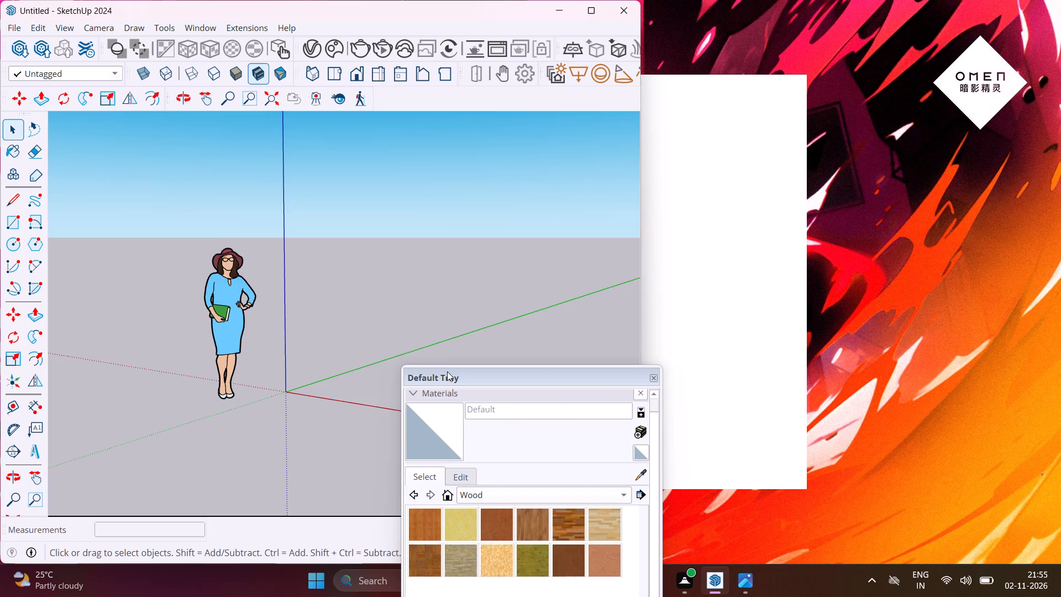
drag(468, 383, 443, 544)
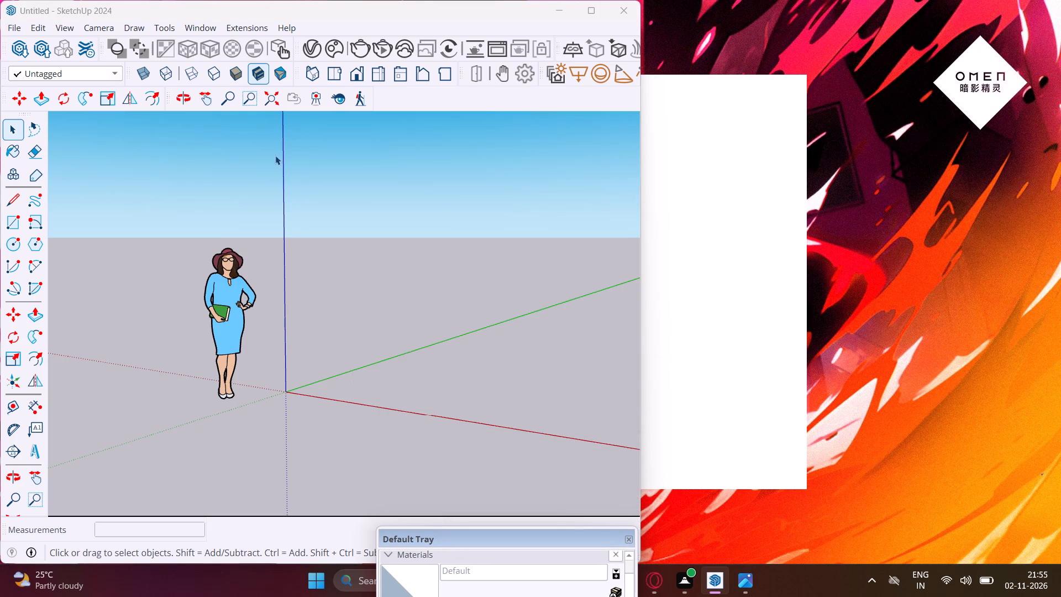
Delete the default human figure from the new model.
drag(271, 225, 190, 426)
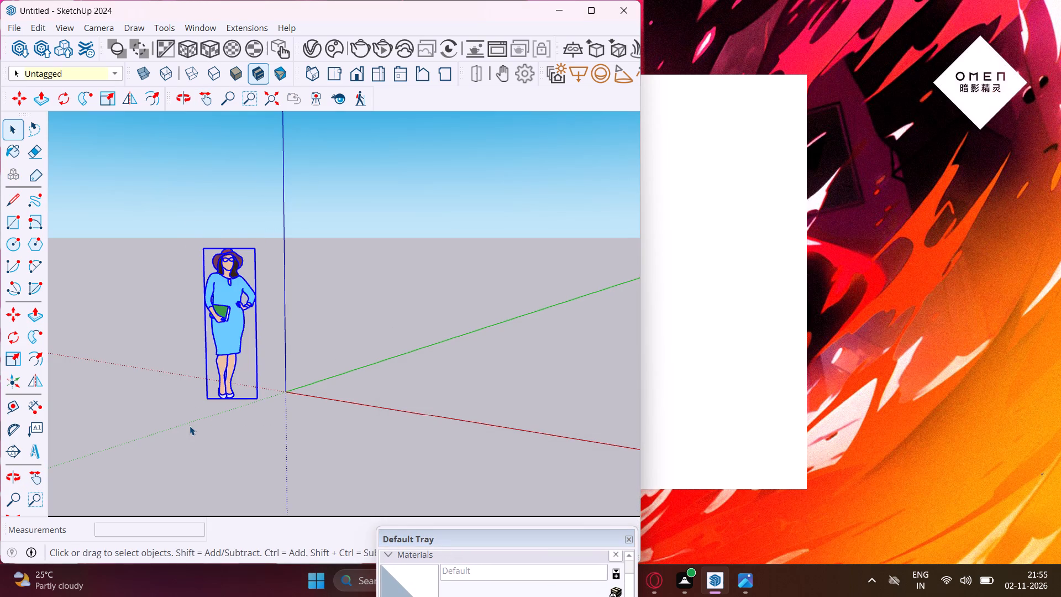
key(Delete)
Draw a 10' by 10' rectangle flat on the ground between the red and green axes, near the origin.
scroll(118, 276, down, 5)
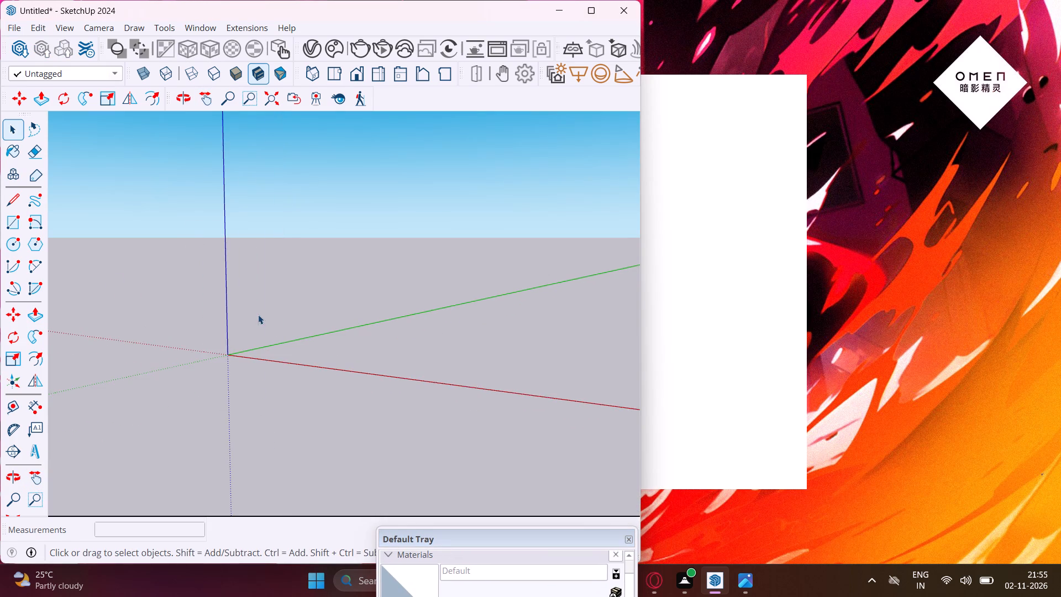
middle_drag(258, 314, 240, 405)
scroll(194, 259, down, 8)
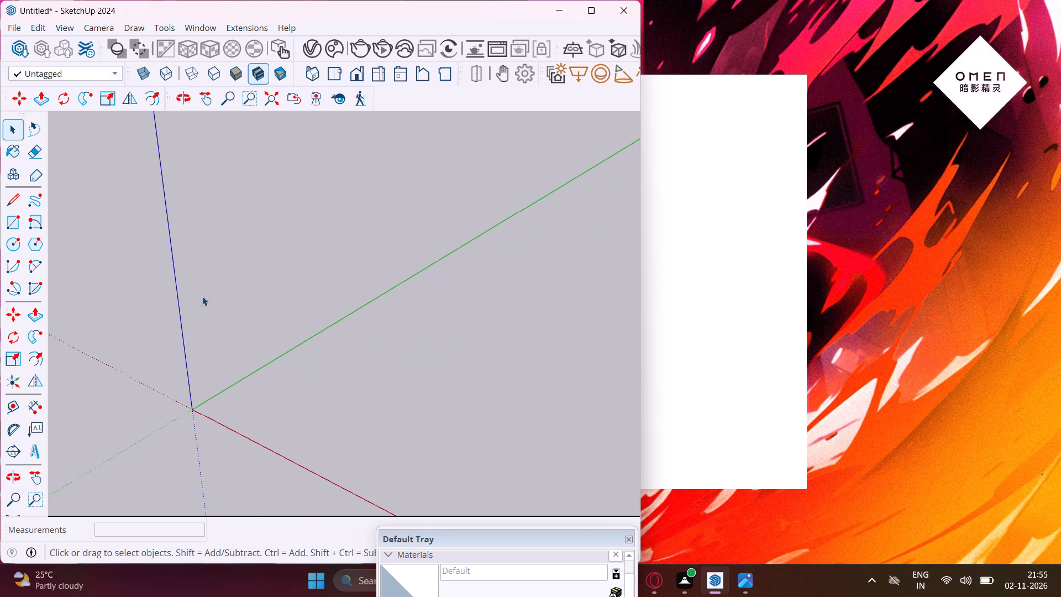
click(15, 218)
scroll(149, 309, down, 3)
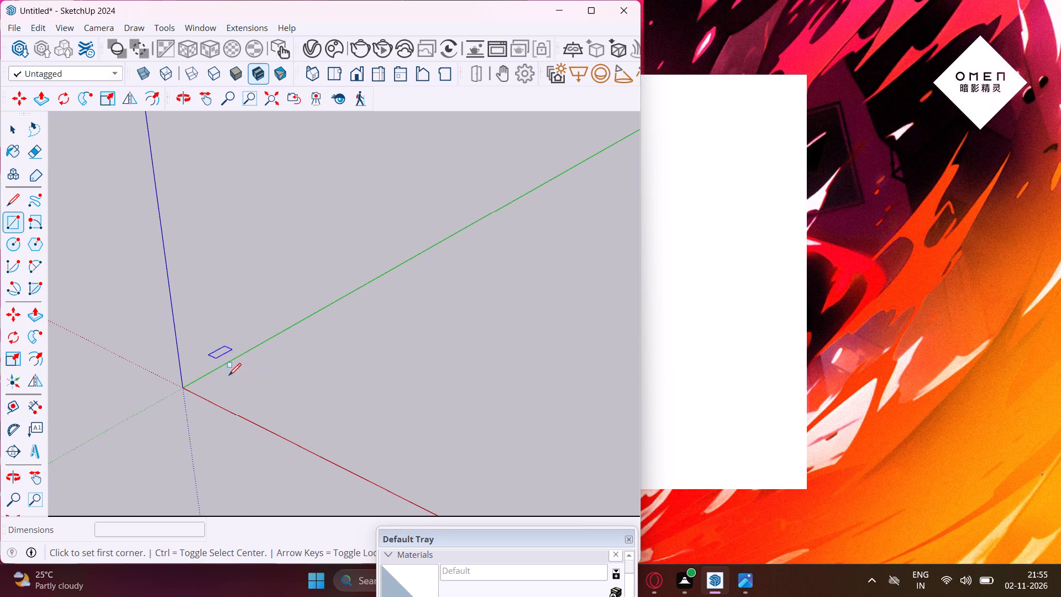
click(244, 384)
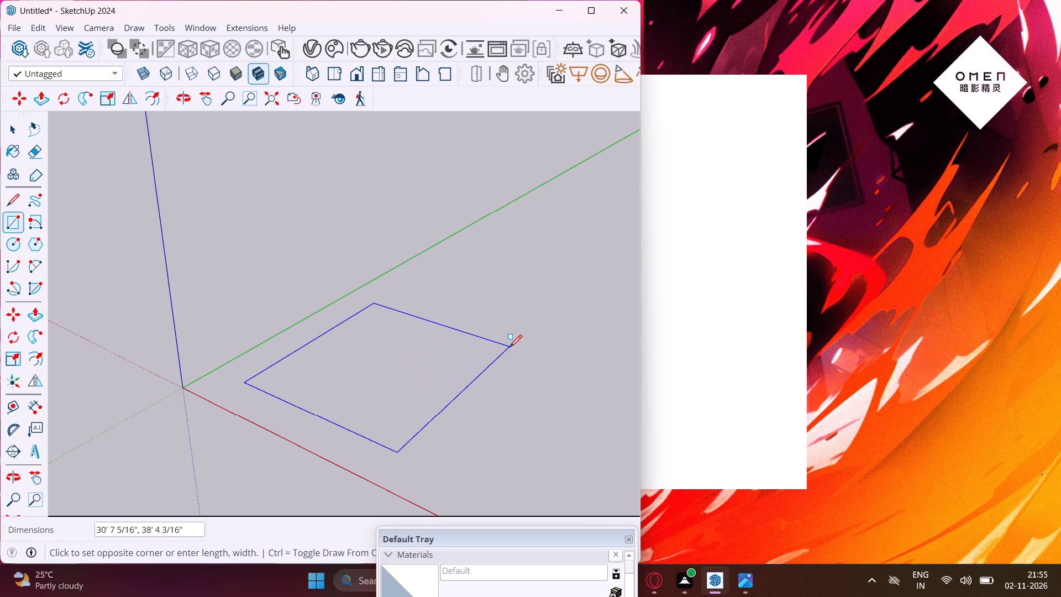
click(510, 347)
text(10')
key(comma)
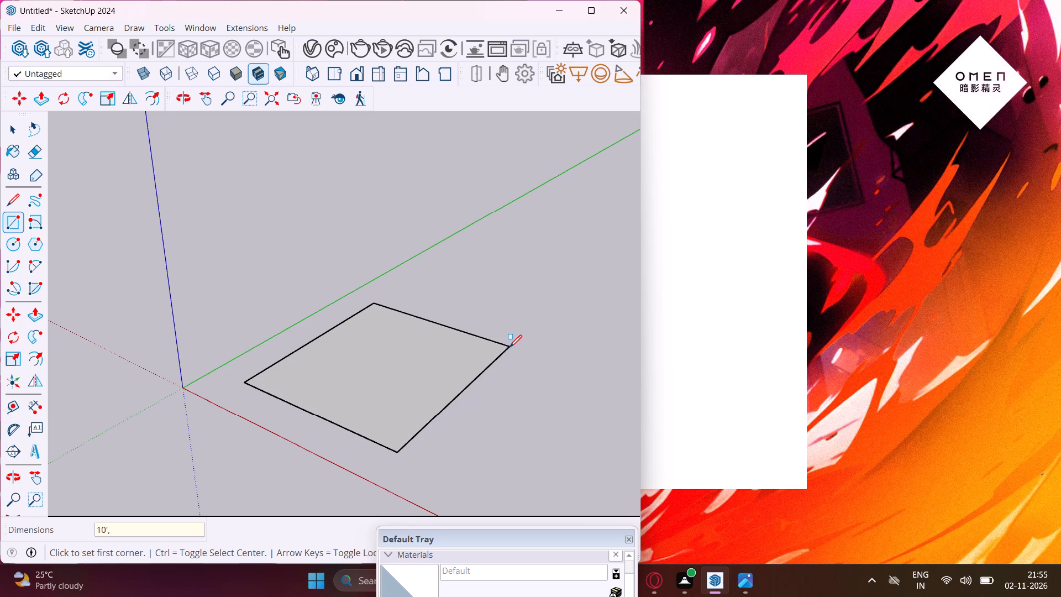
text(10')
key(Return)
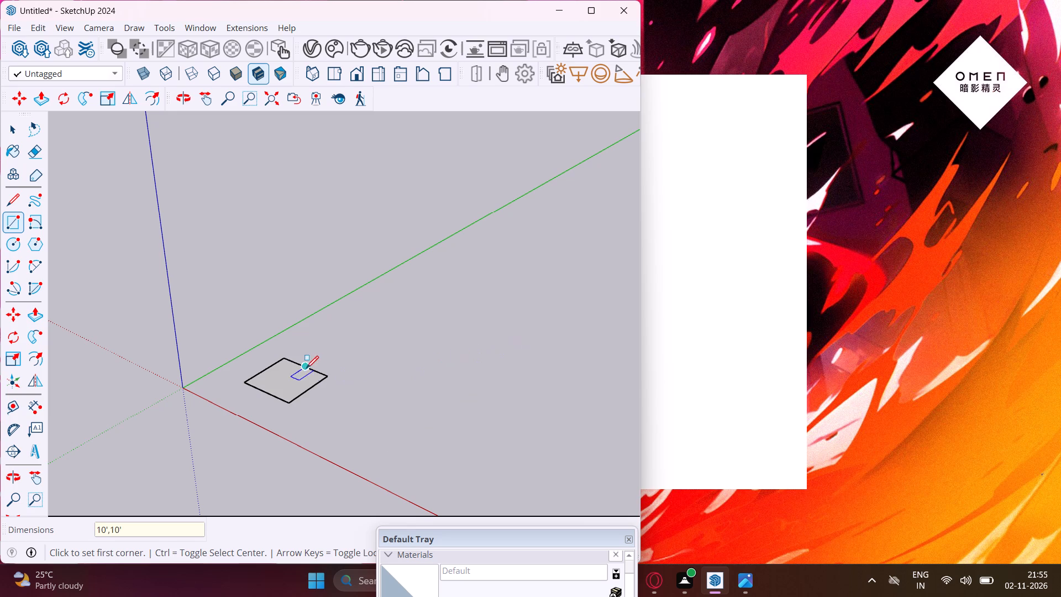
key(Escape)
key(space)
Open the kitchen reference image beginning 3b194f57edfe0040 from the Downloads elevation folder and bring it into view beside the model.
middle_drag(283, 379, 297, 421)
scroll(286, 371, up, 5)
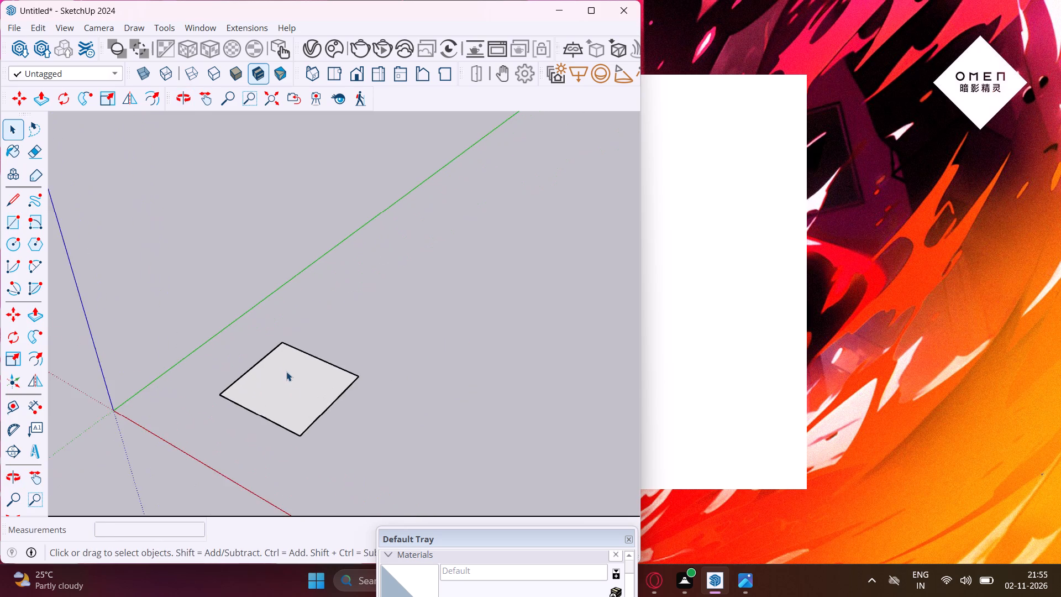
scroll(286, 371, up, 6)
middle_drag(286, 371, 293, 396)
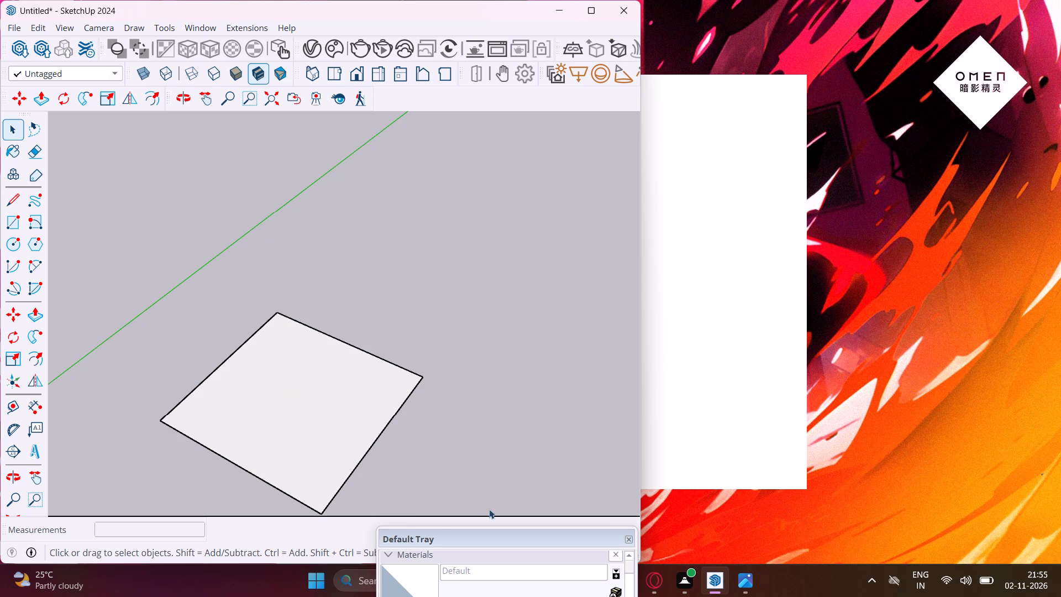
drag(497, 540, 182, 506)
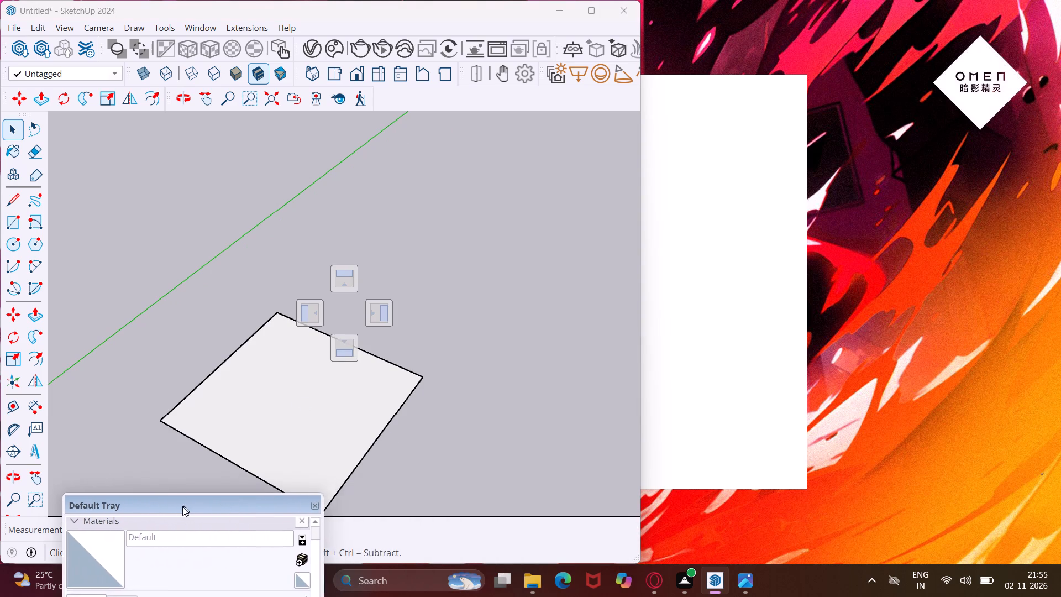
drag(182, 506, 249, 540)
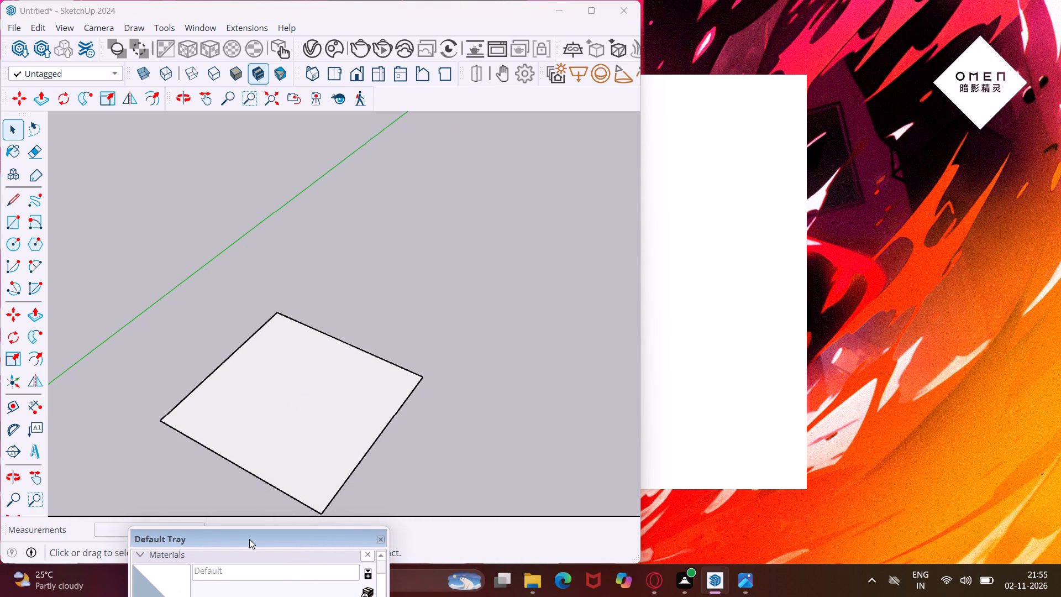
click(528, 579)
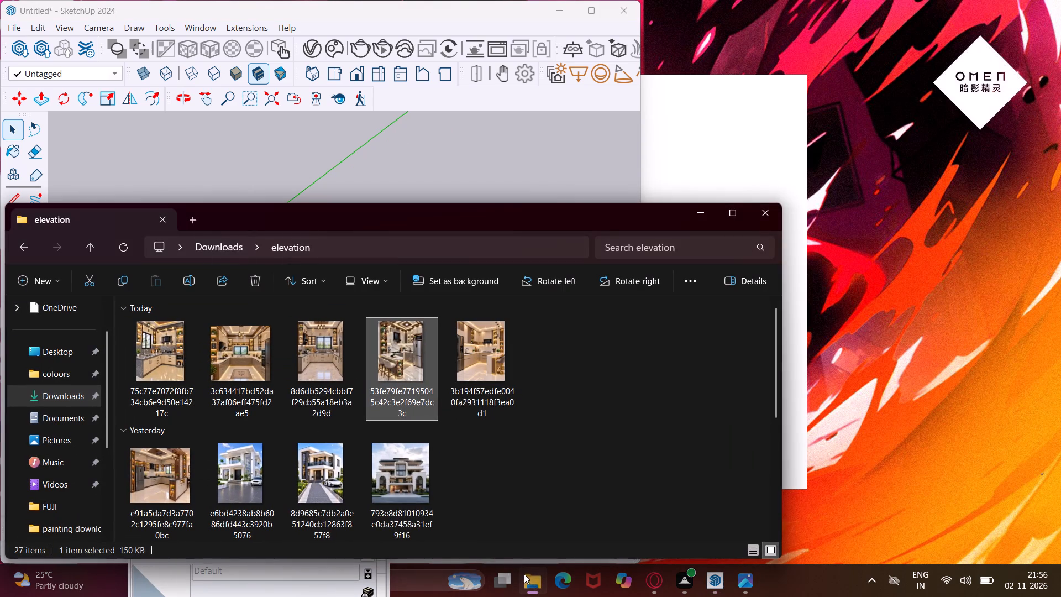
triple_click(465, 362)
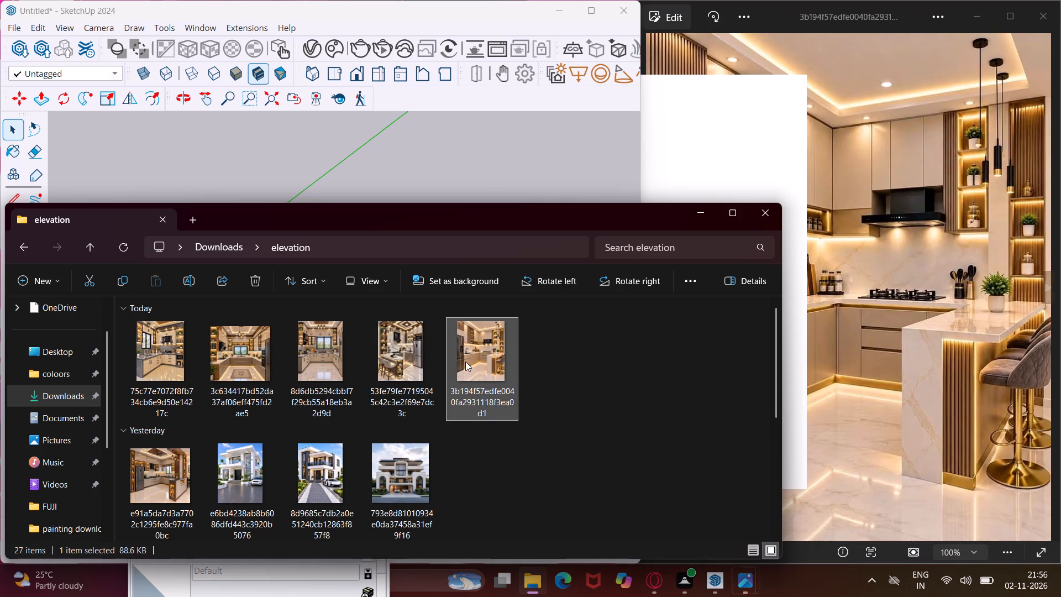
click(523, 228)
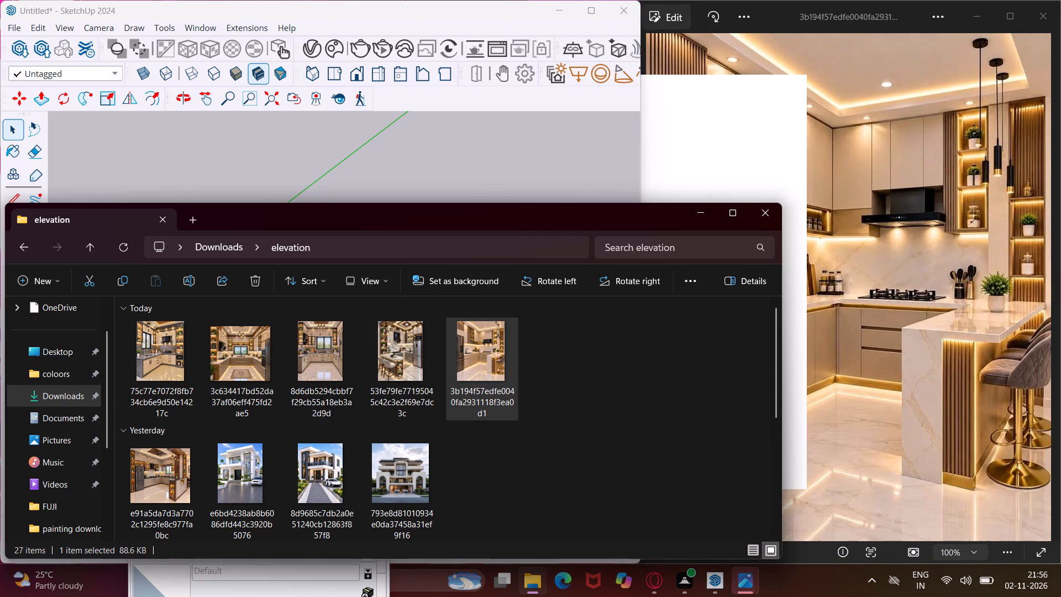
click(765, 217)
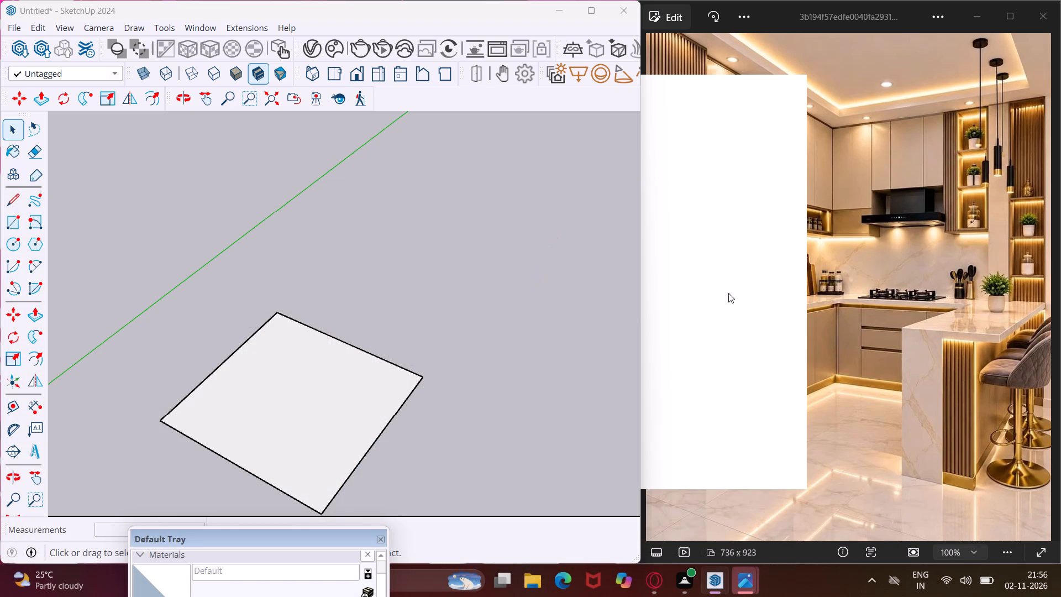
click(820, 325)
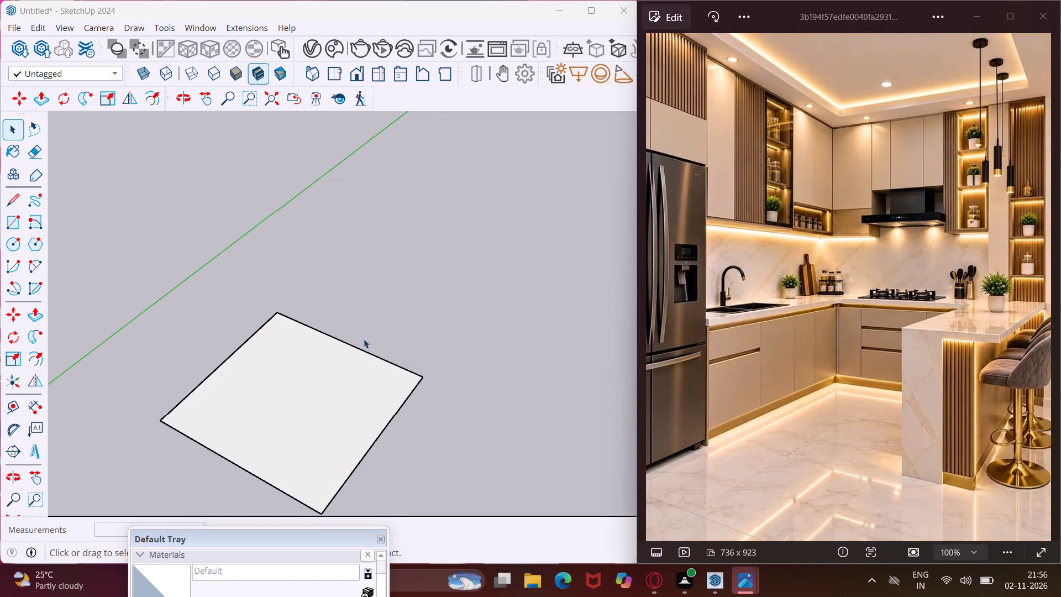
Place a Tape Measure guide 2' inside the floor square, parallel to its edge nearest the green axis.
scroll(358, 335, down, 3)
scroll(296, 380, up, 4)
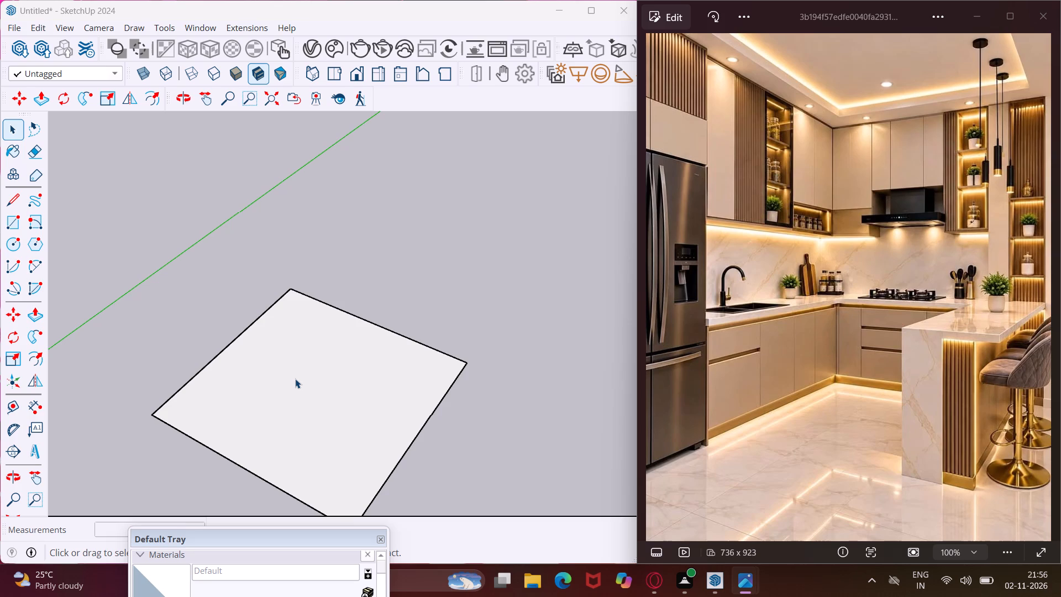
scroll(303, 367, down, 3)
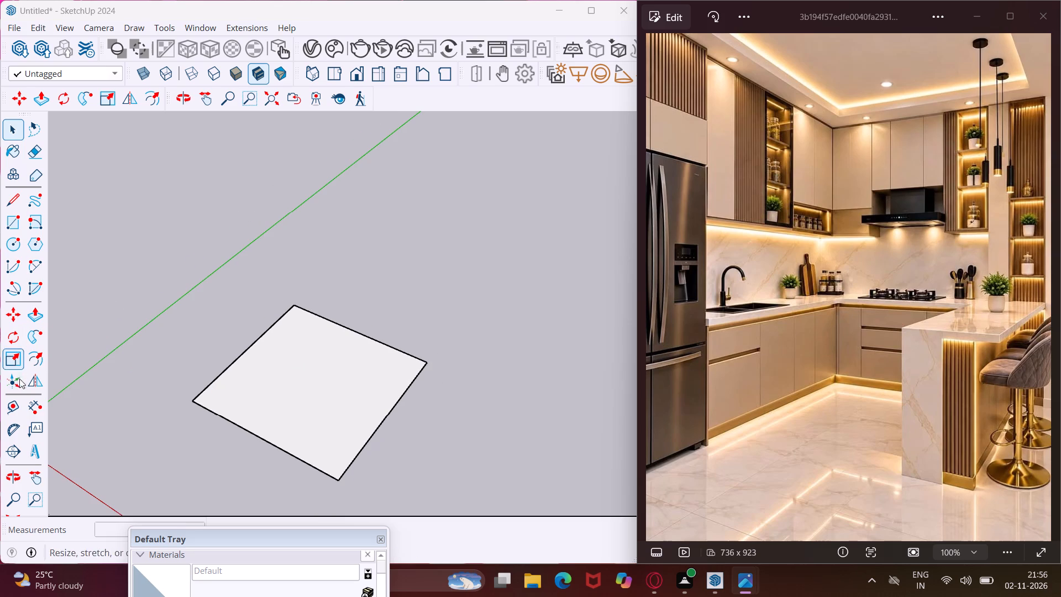
click(13, 410)
scroll(205, 383, up, 5)
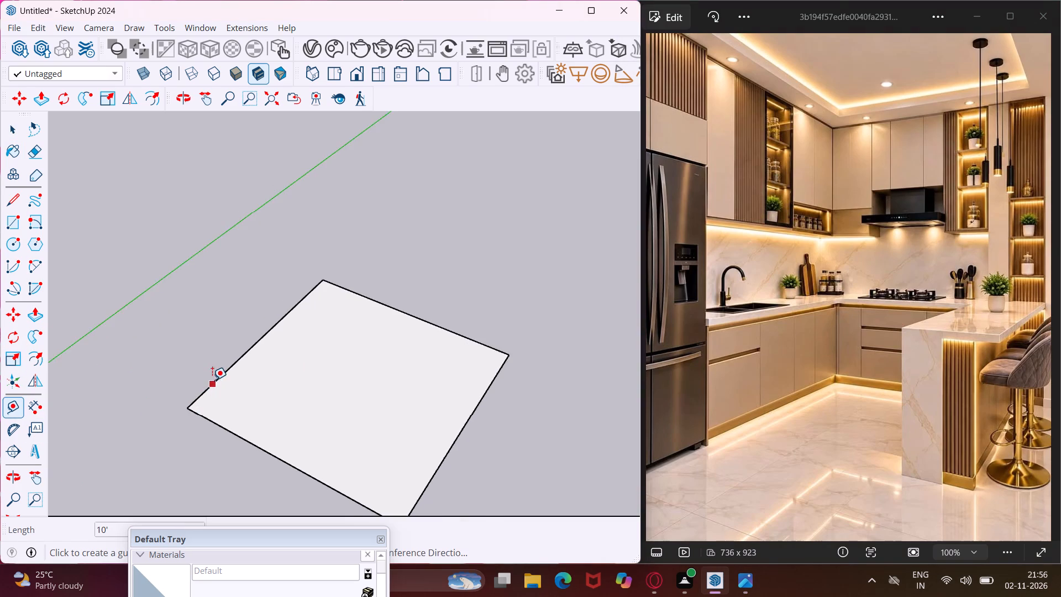
scroll(212, 380, up, 2)
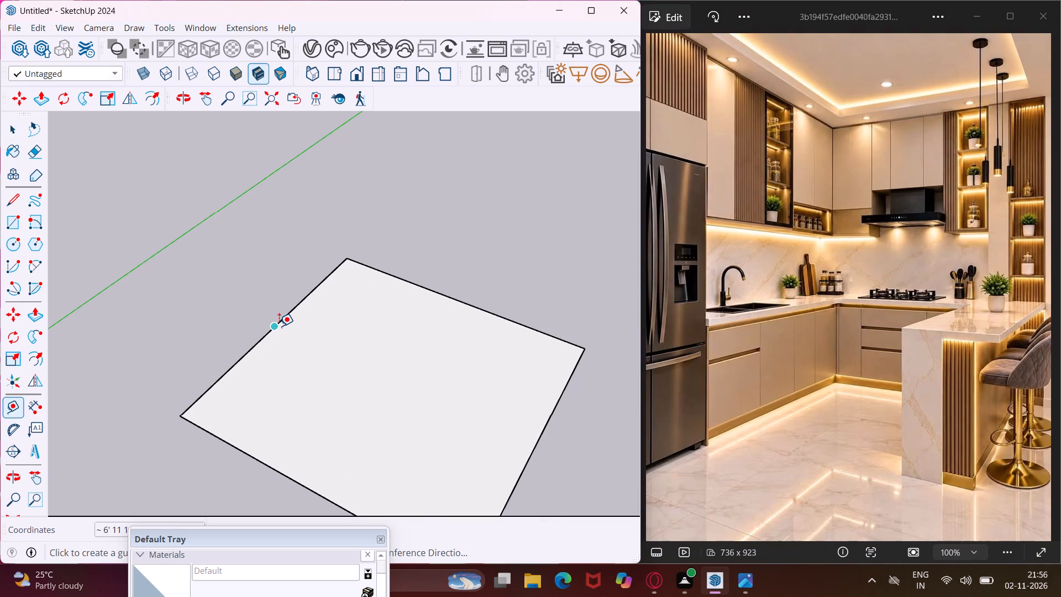
click(286, 315)
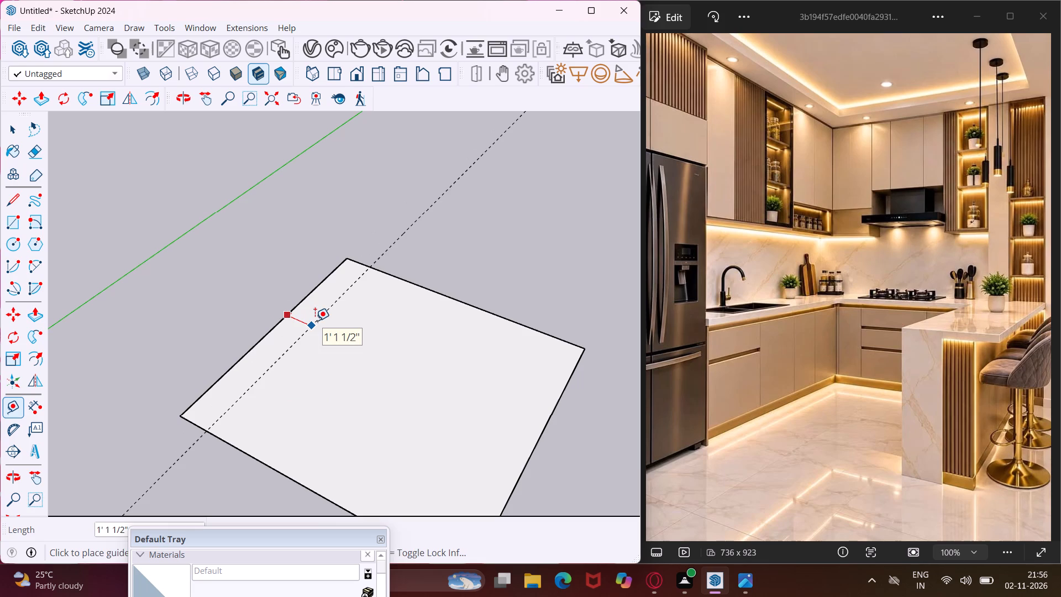
text(2')
key(Return)
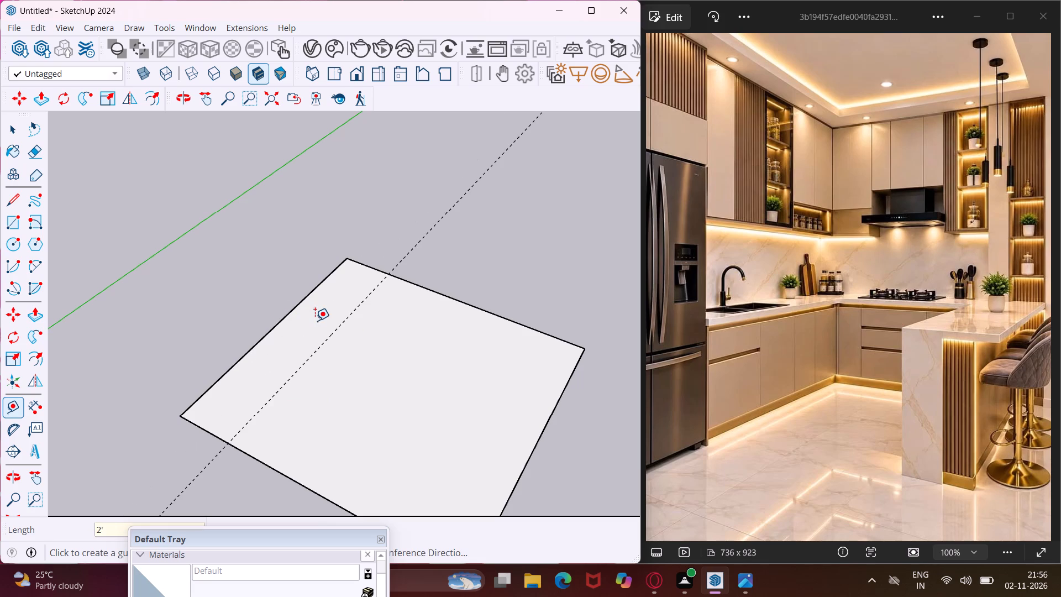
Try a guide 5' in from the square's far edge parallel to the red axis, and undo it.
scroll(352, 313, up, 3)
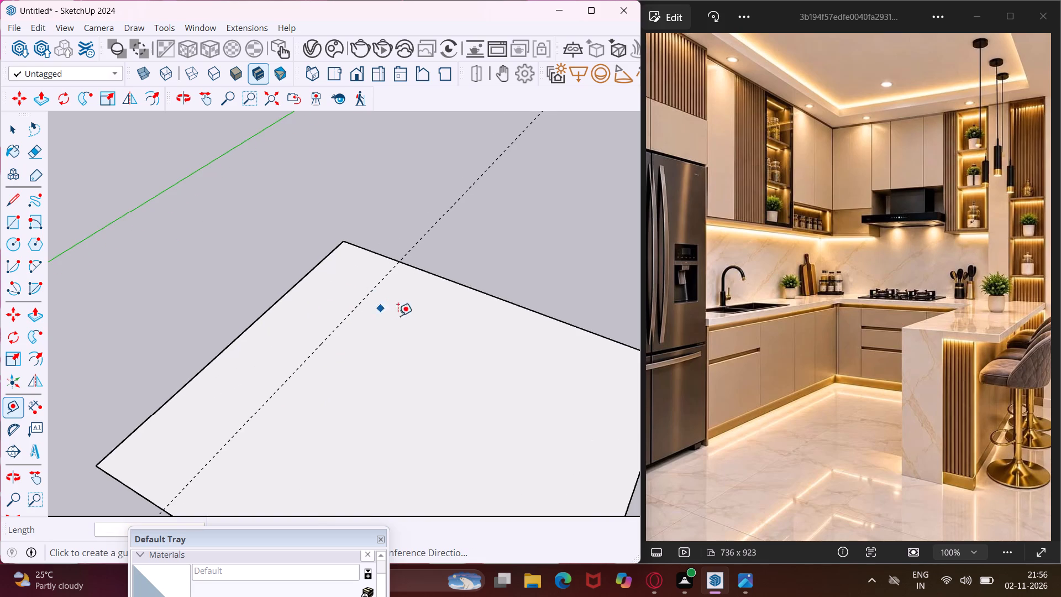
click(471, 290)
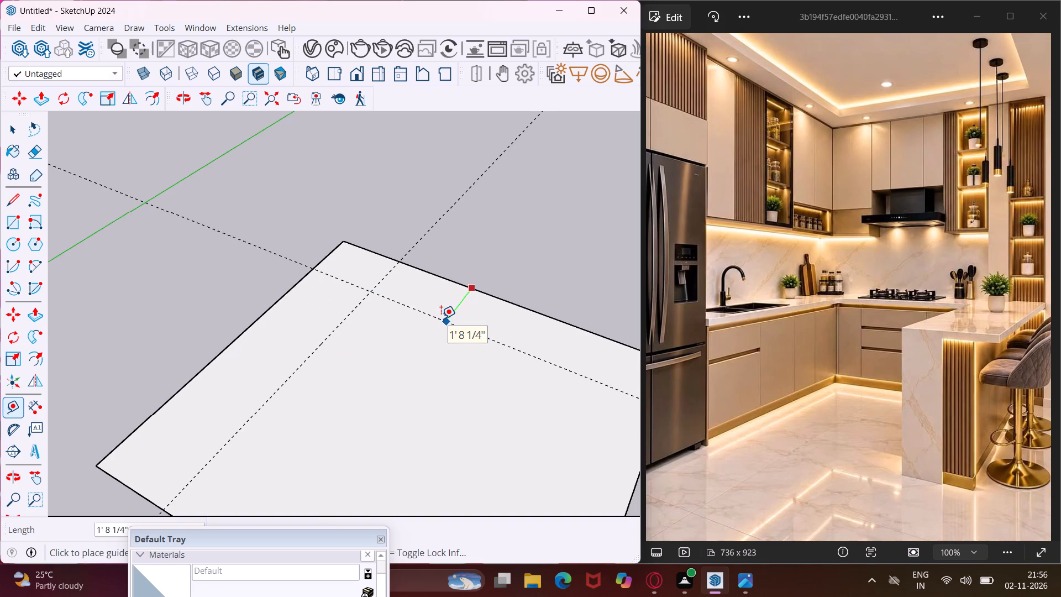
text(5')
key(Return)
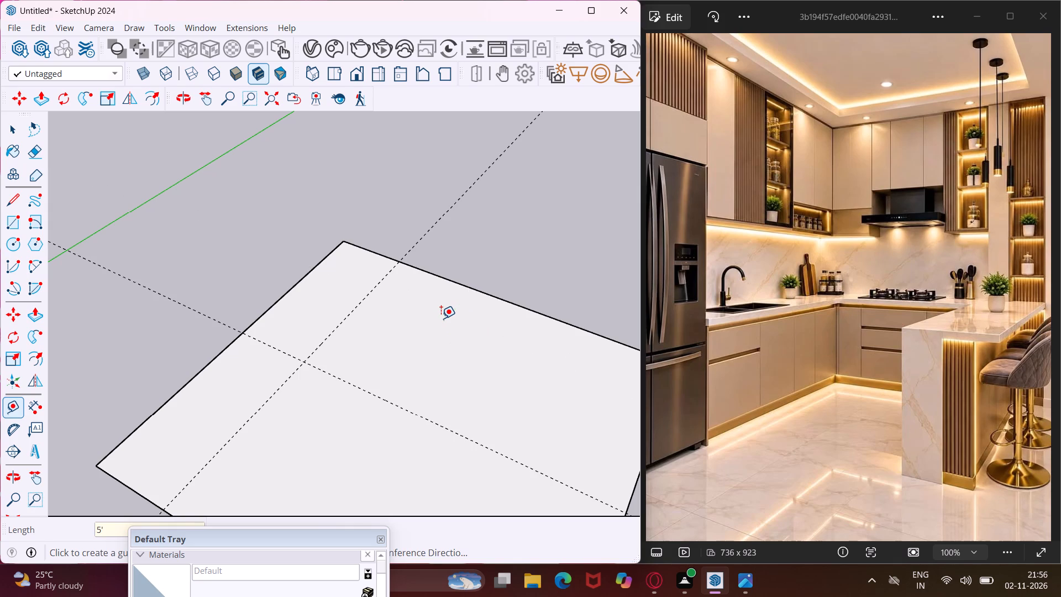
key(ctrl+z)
Place a guide 2' inside the floor square, parallel to its far edge along the red axis direction.
scroll(440, 316, up, 2)
click(512, 295)
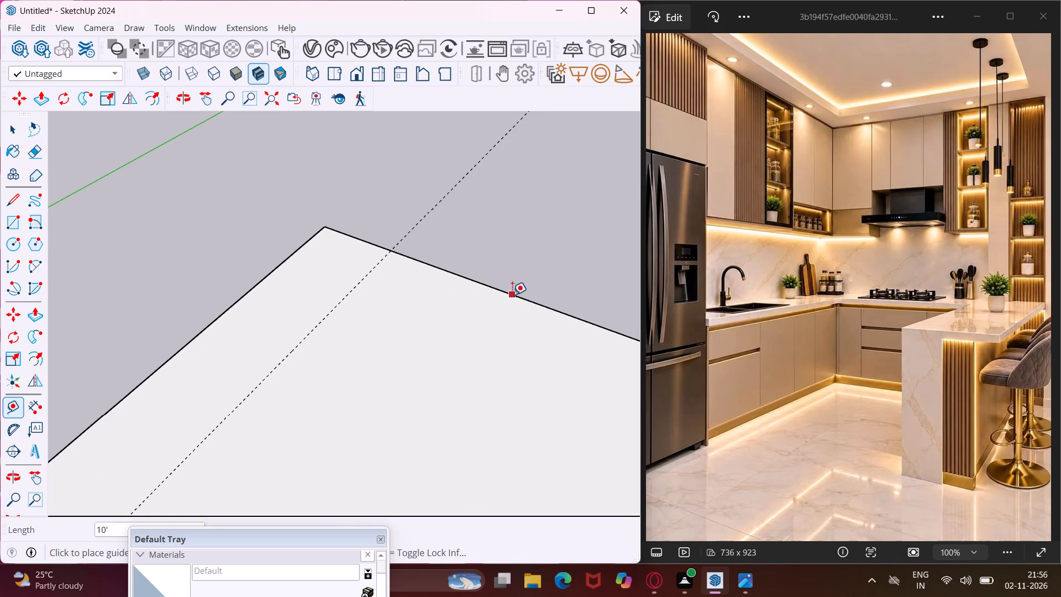
text(2')
key(Return)
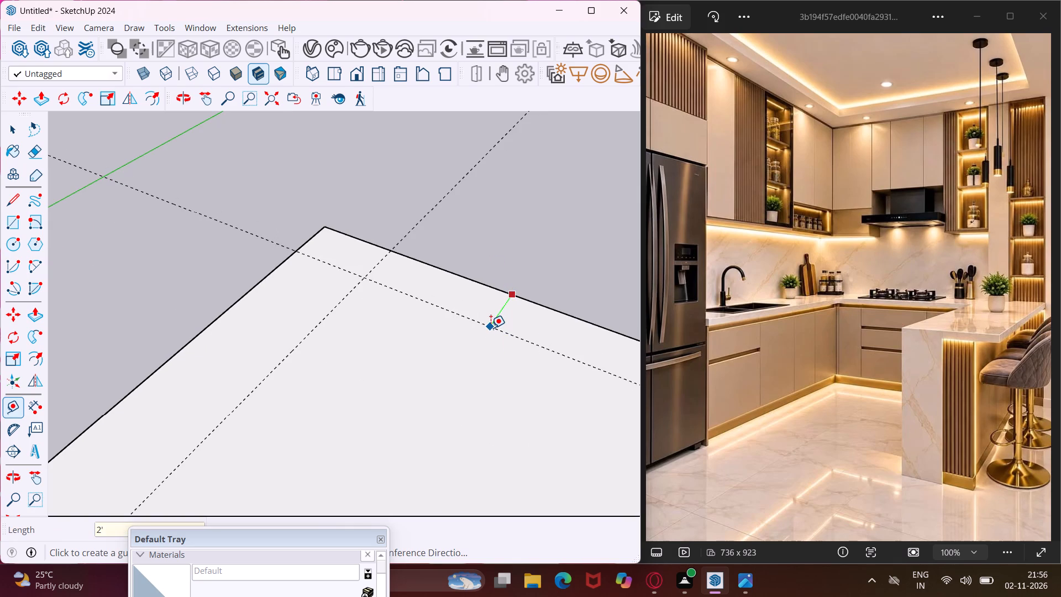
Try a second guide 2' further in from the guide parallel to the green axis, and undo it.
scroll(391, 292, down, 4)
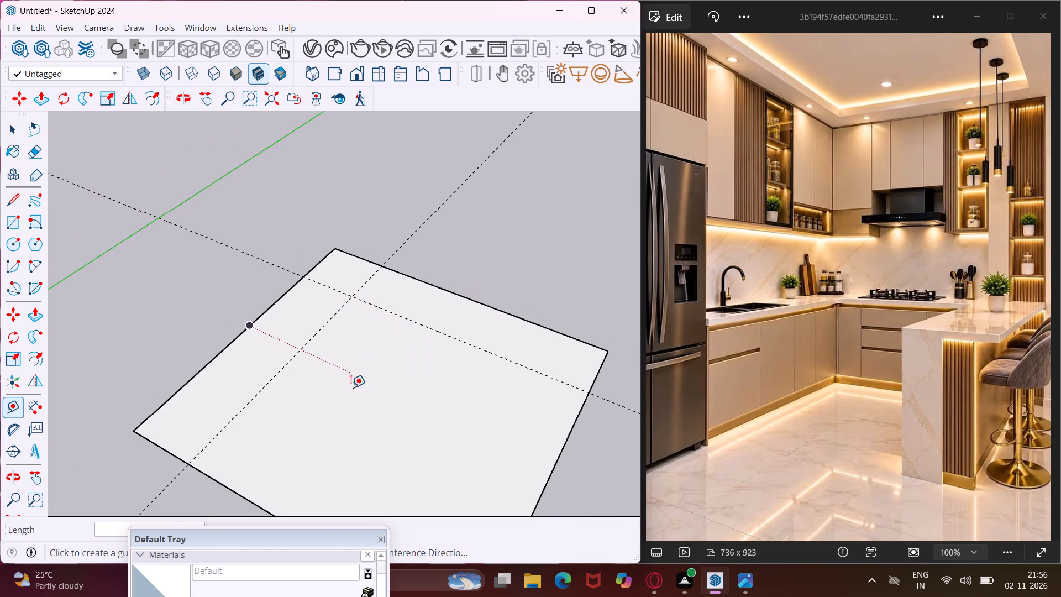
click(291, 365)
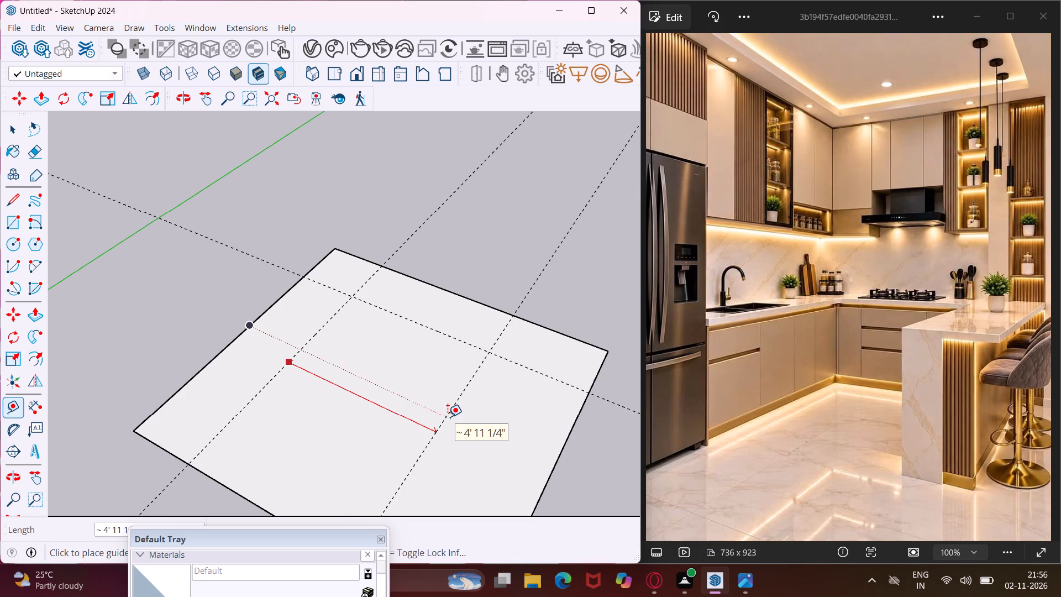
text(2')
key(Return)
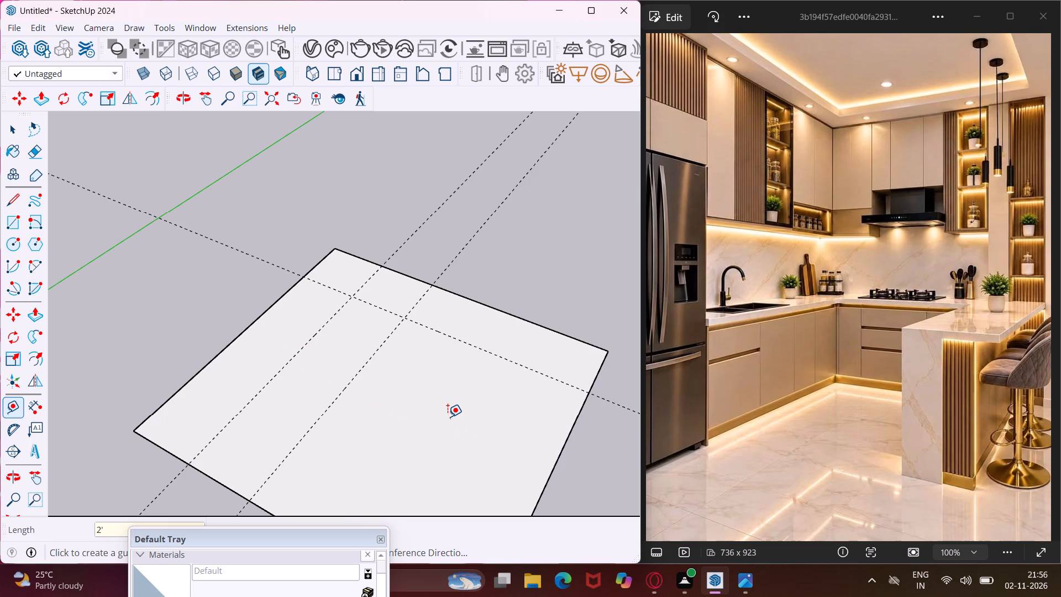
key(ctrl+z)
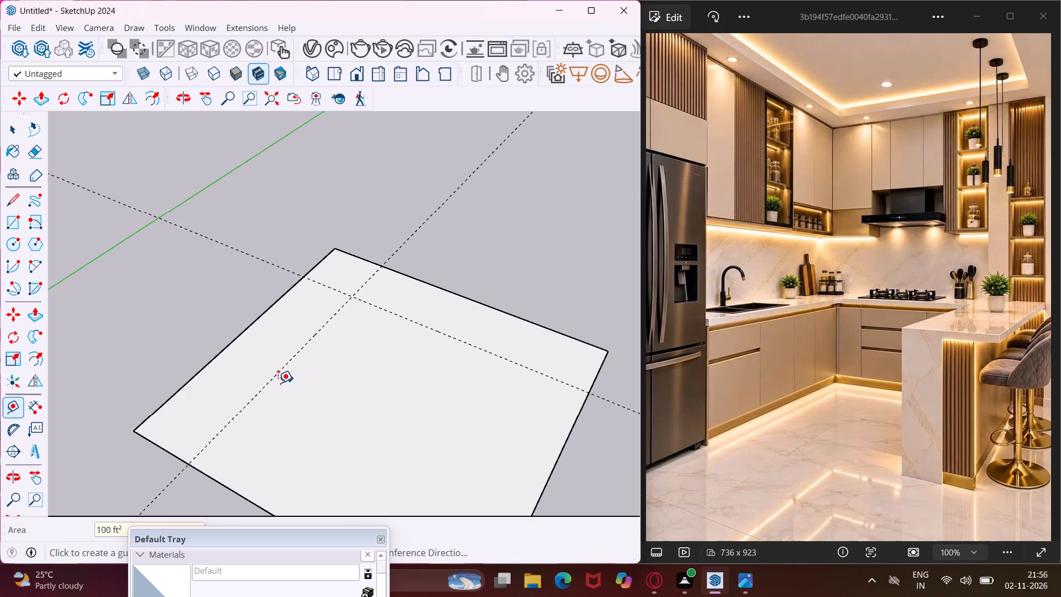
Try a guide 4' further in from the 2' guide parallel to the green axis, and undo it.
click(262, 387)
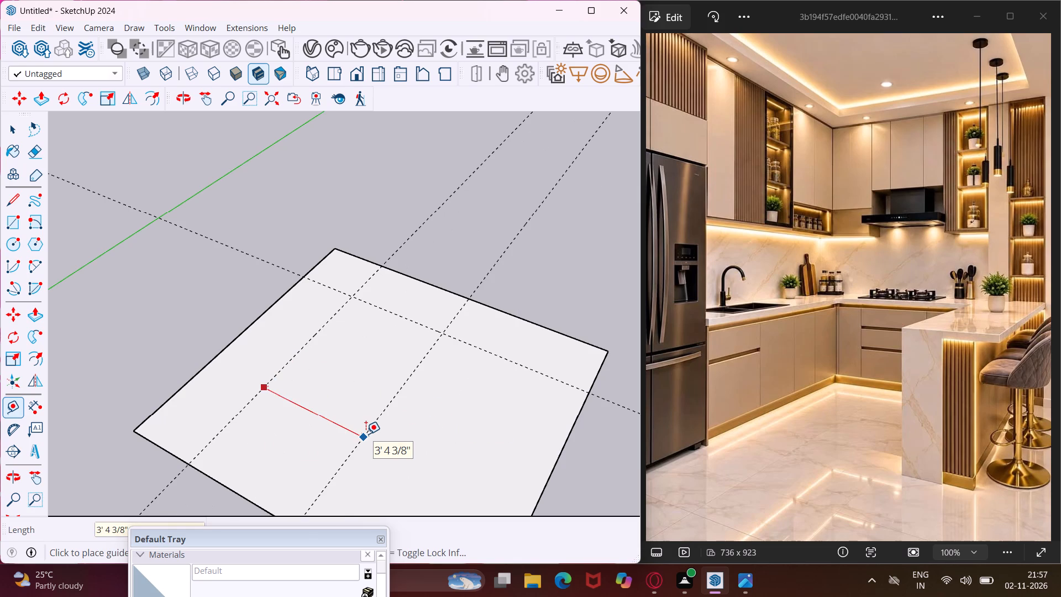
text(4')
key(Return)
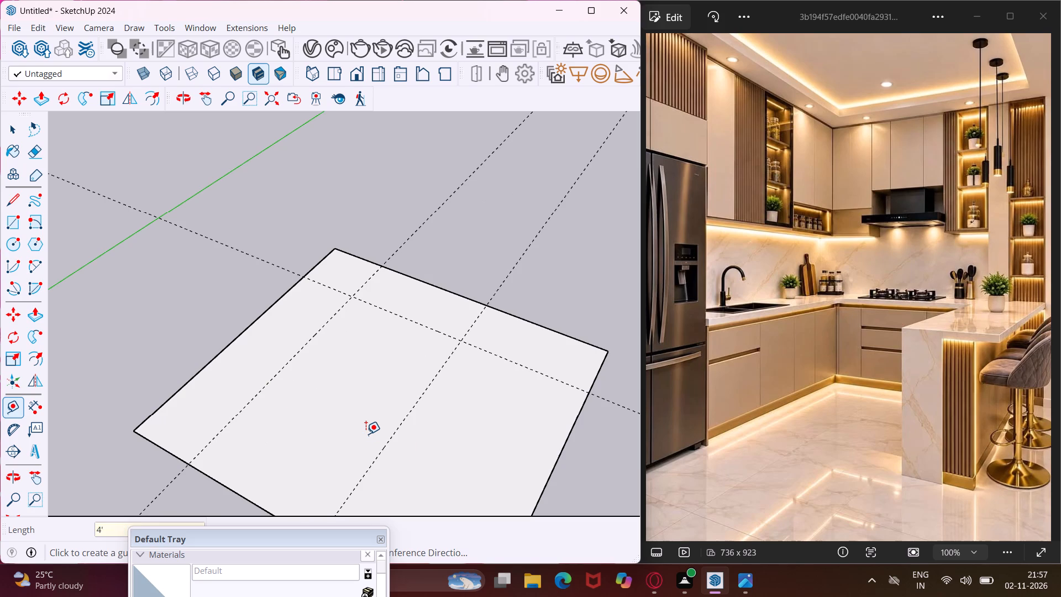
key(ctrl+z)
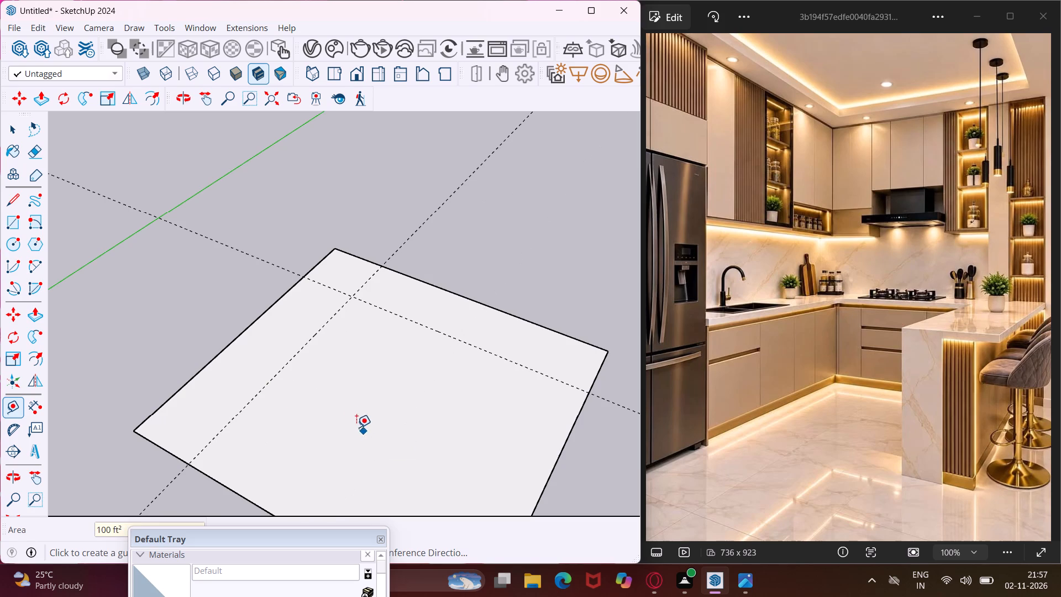
Place a guide 5' further in from the 2' guide that runs parallel to the green axis.
click(270, 383)
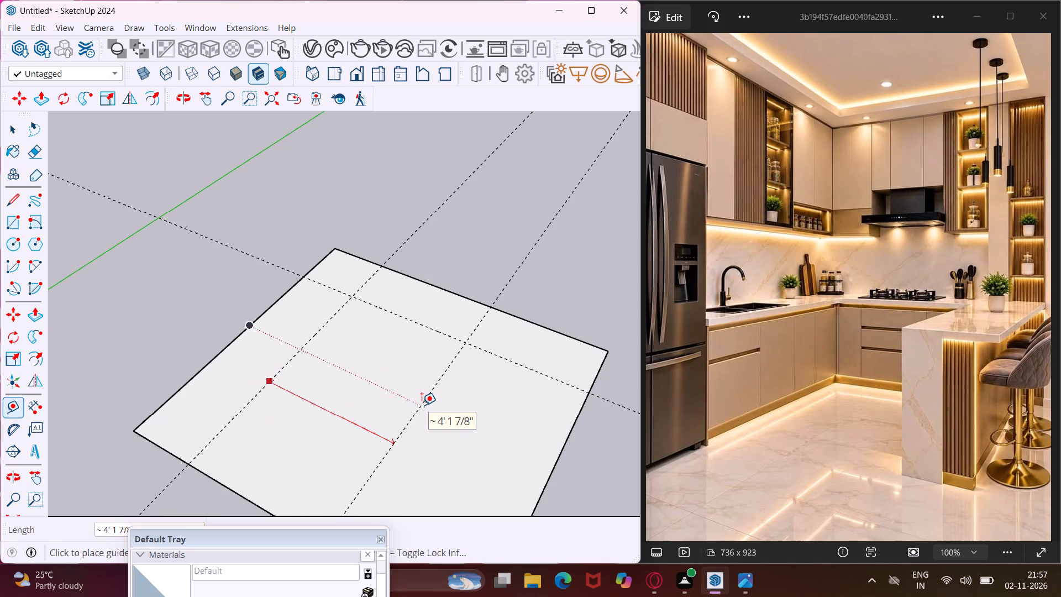
text(5')
key(Return)
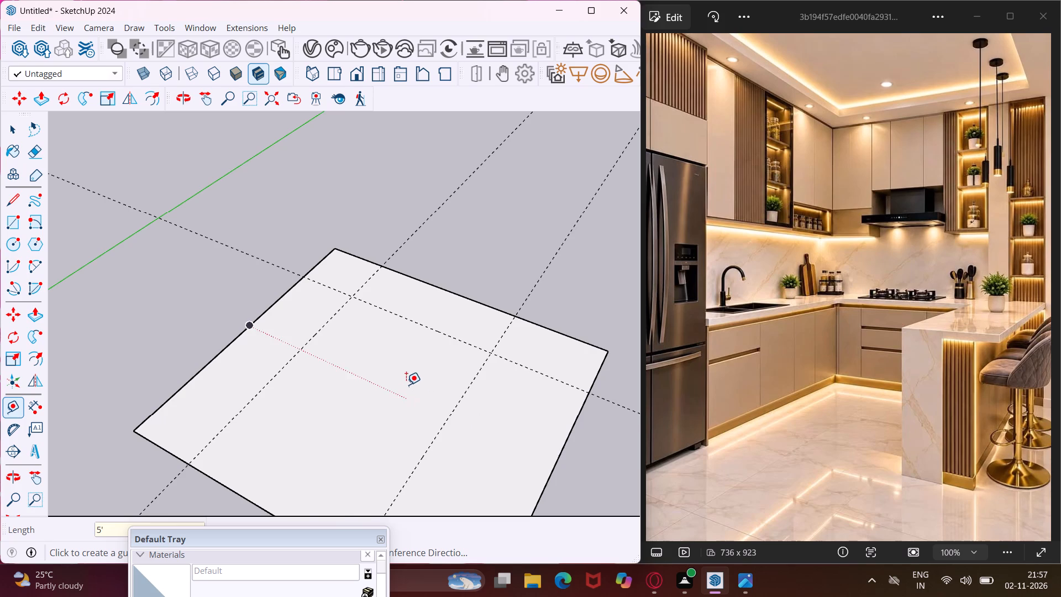
Place another parallel guide 2' beyond the guide just placed, toward the floor's opposite edge.
scroll(402, 381, down, 4)
scroll(430, 490, up, 4)
scroll(406, 425, up, 3)
click(402, 418)
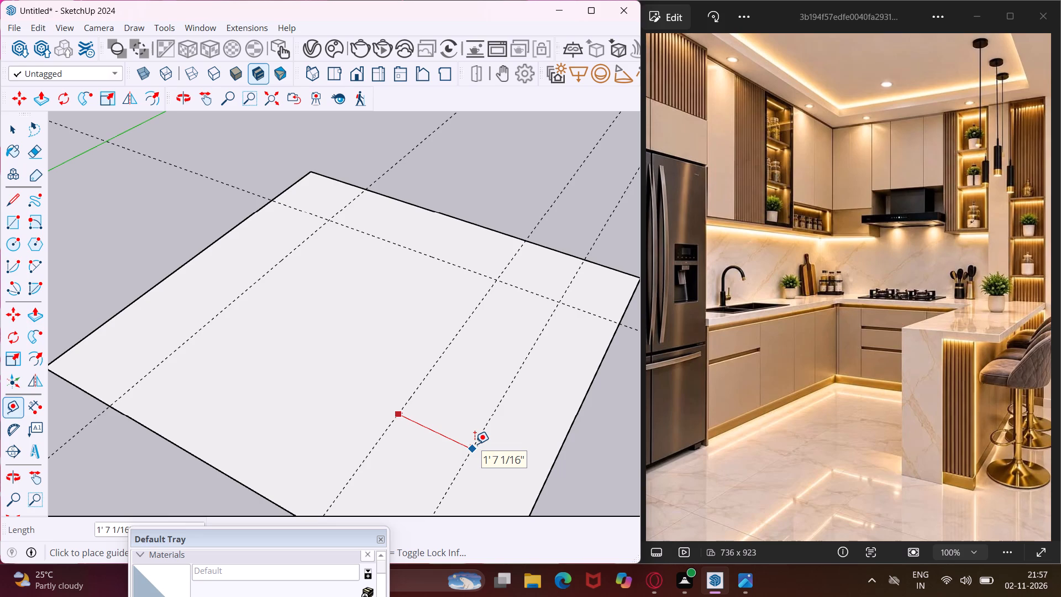
text(2')
key(Return)
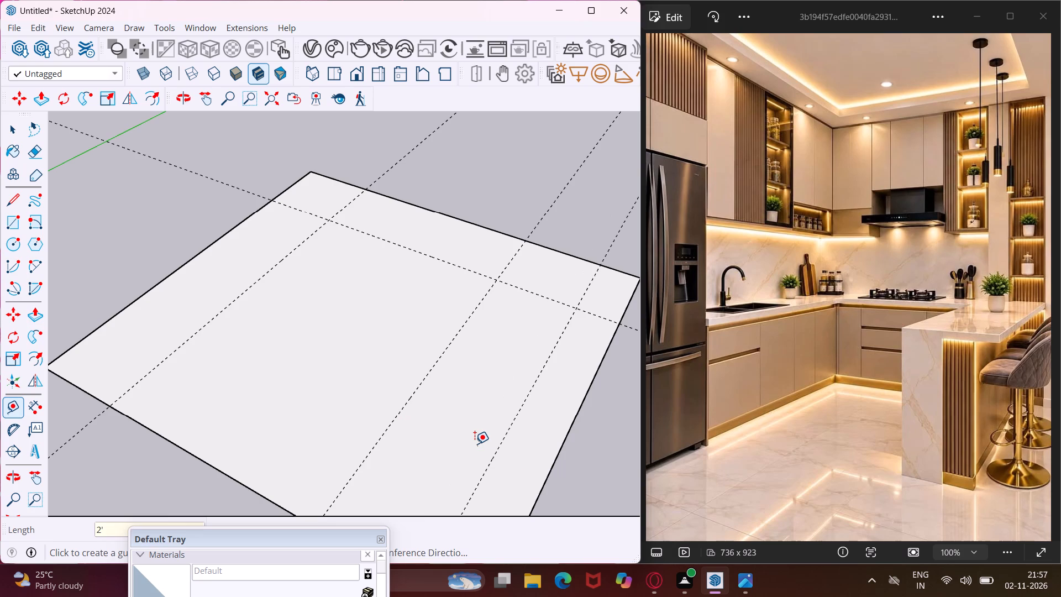
Place a guide about 5 1/2" back from the newest guide, toward the middle of the floor.
scroll(474, 441, down, 4)
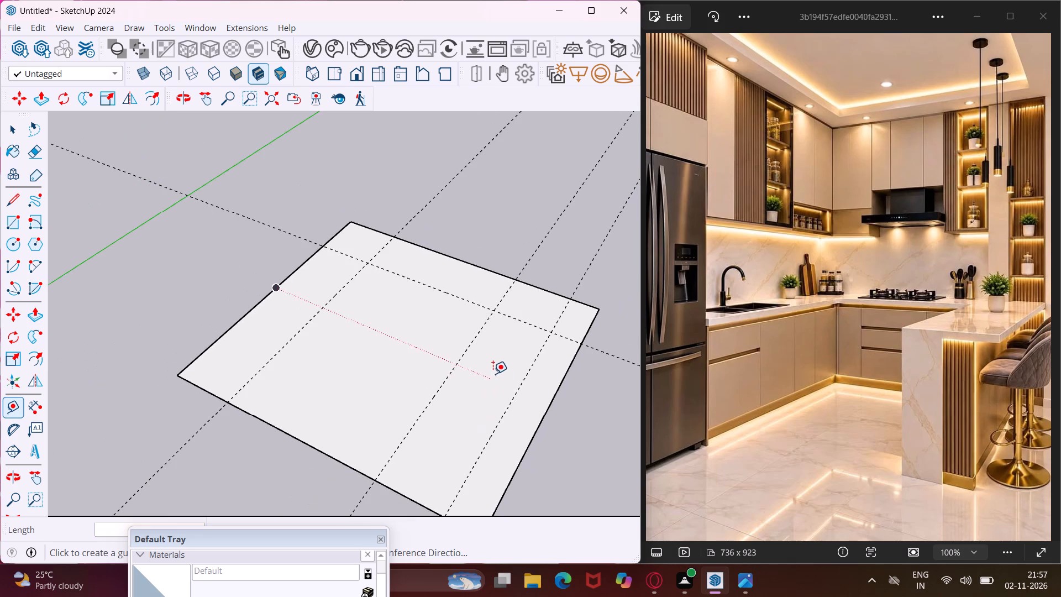
scroll(498, 446, up, 7)
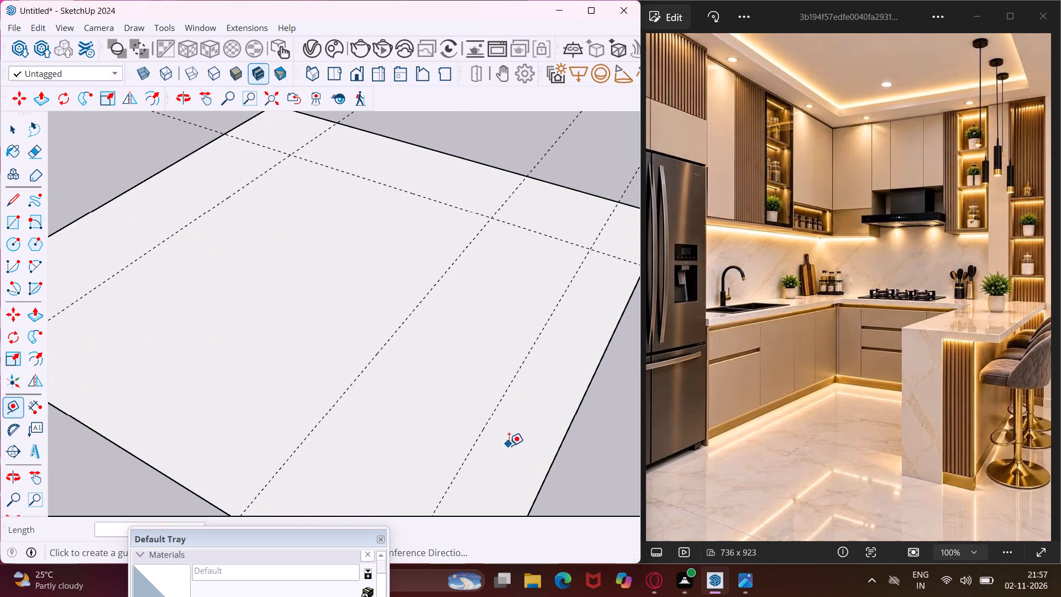
click(484, 434)
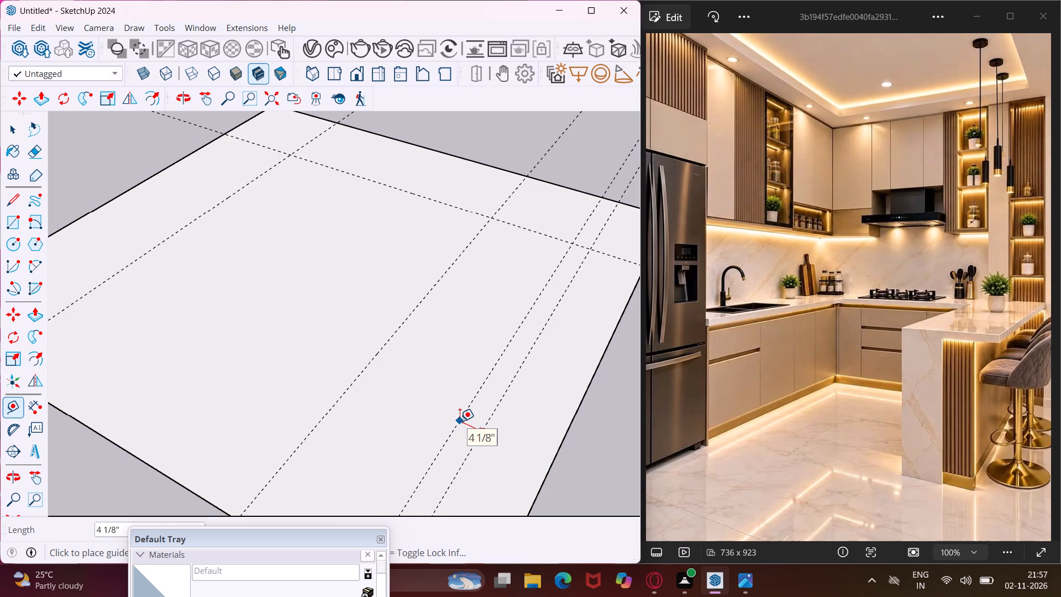
click(454, 417)
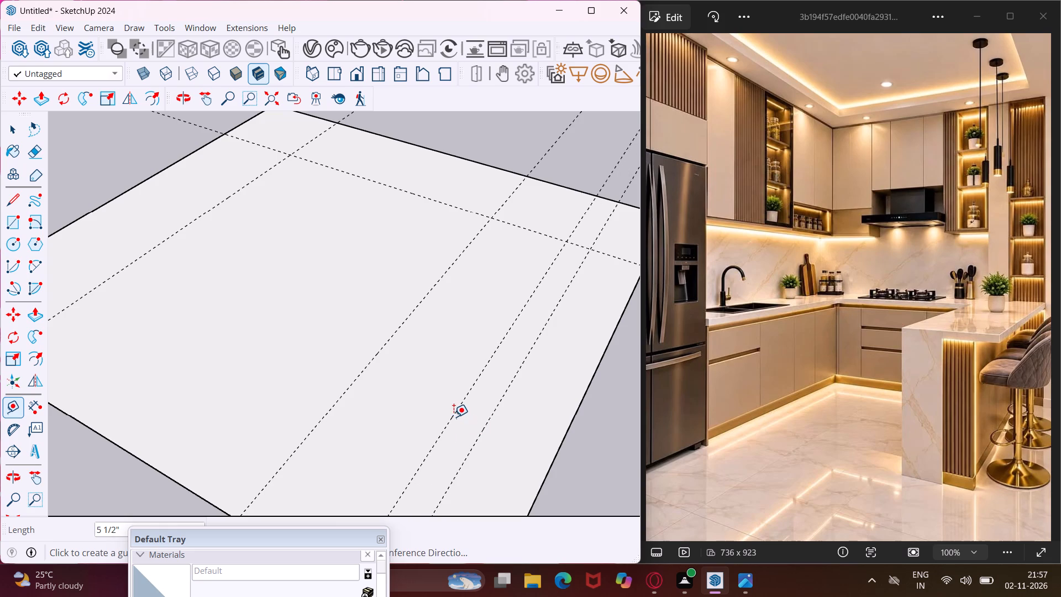
key(Escape)
key(space)
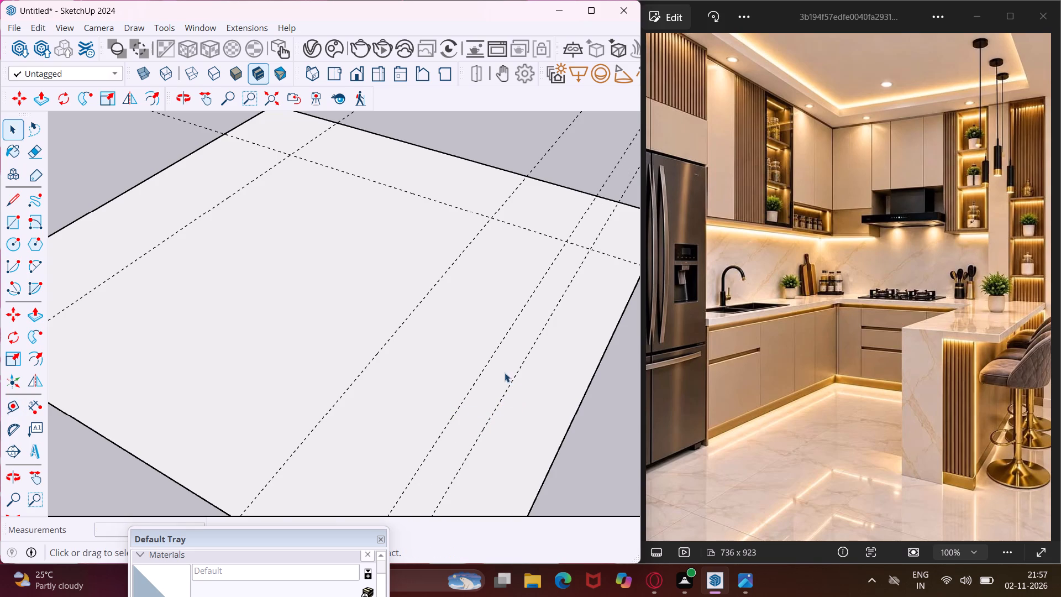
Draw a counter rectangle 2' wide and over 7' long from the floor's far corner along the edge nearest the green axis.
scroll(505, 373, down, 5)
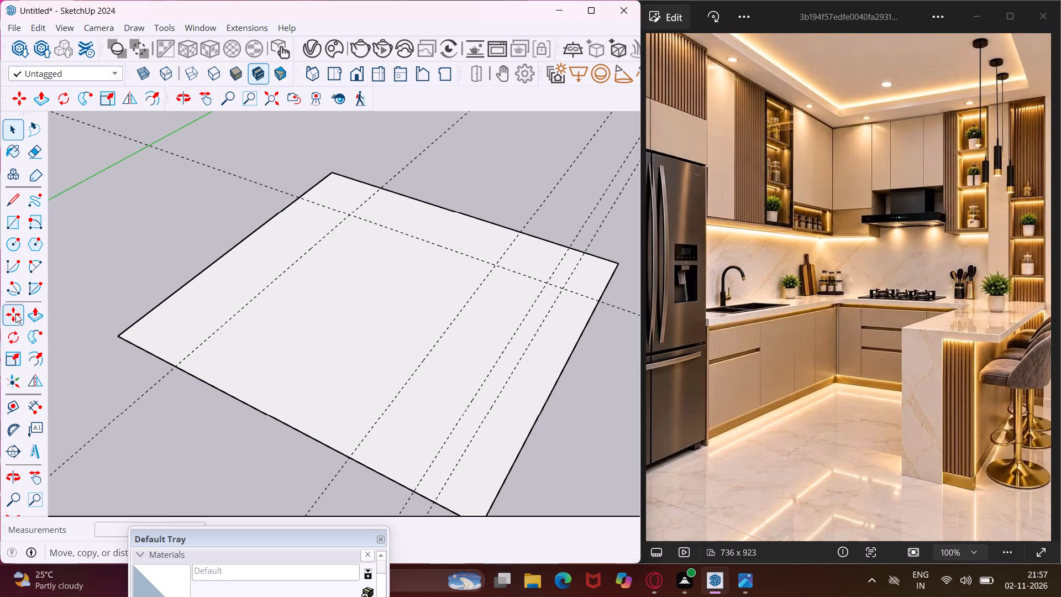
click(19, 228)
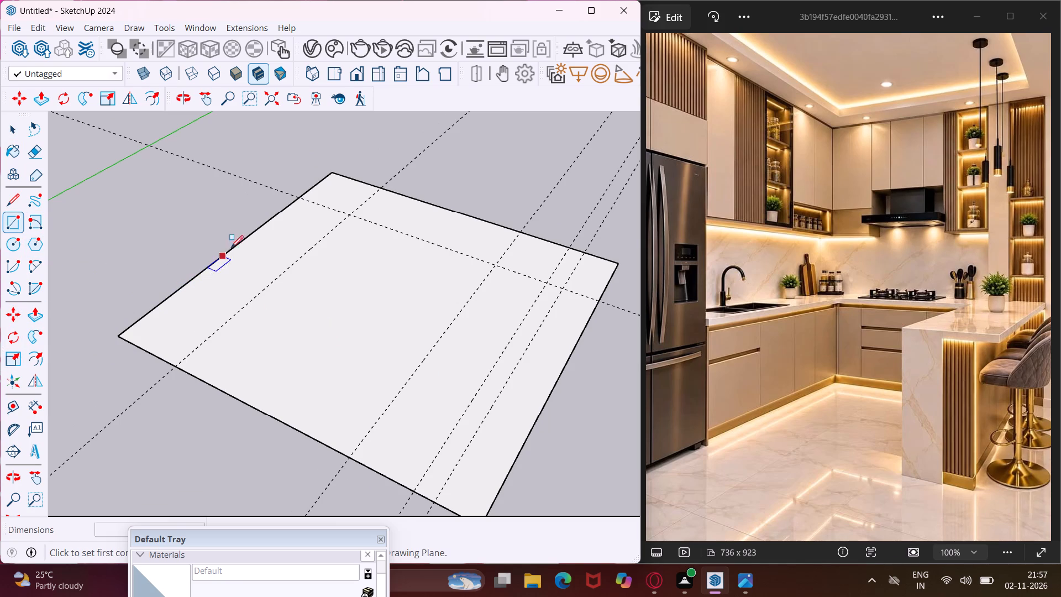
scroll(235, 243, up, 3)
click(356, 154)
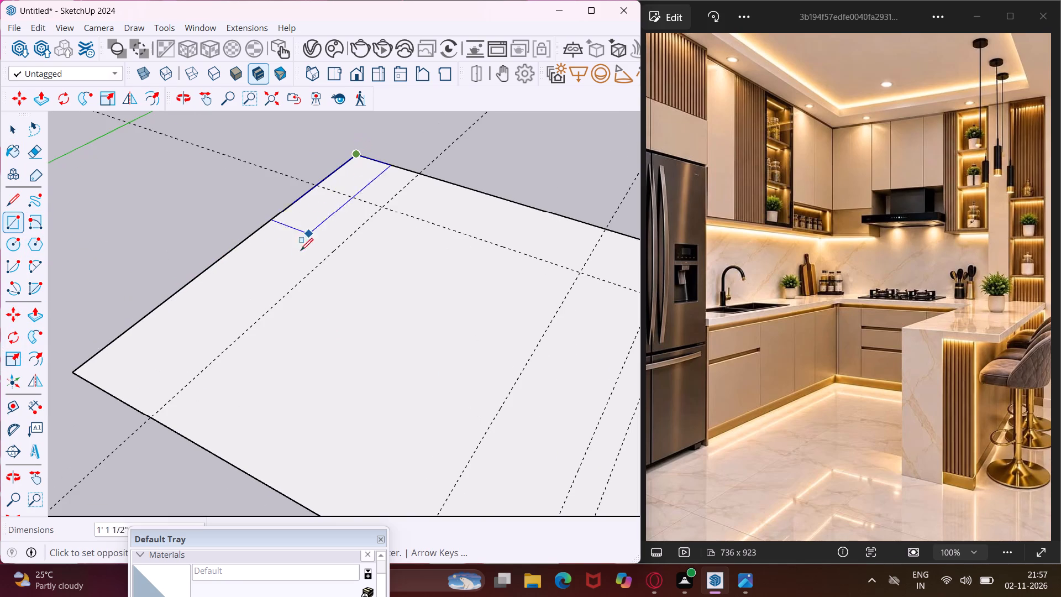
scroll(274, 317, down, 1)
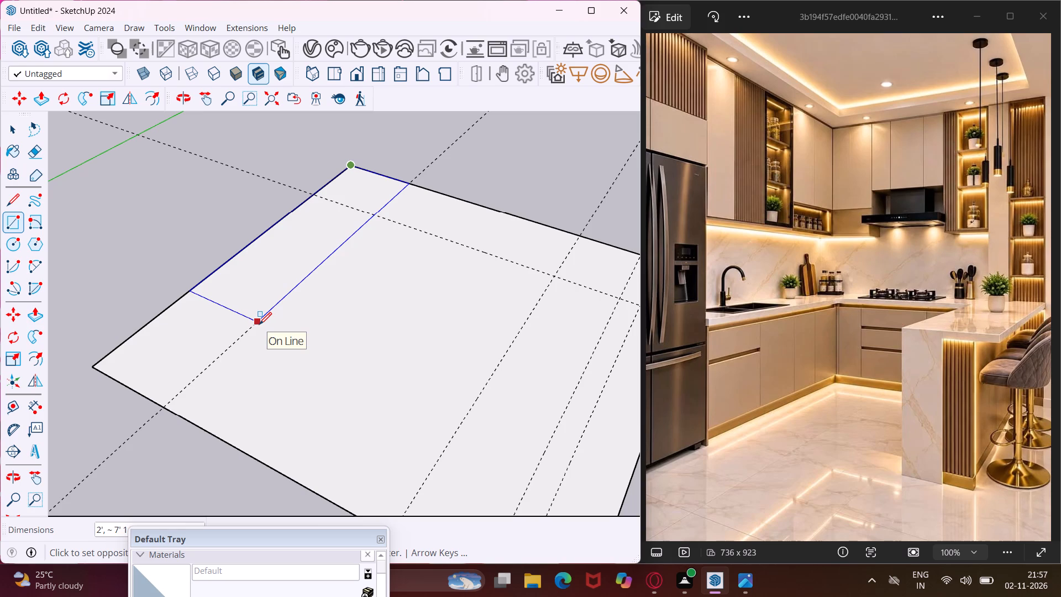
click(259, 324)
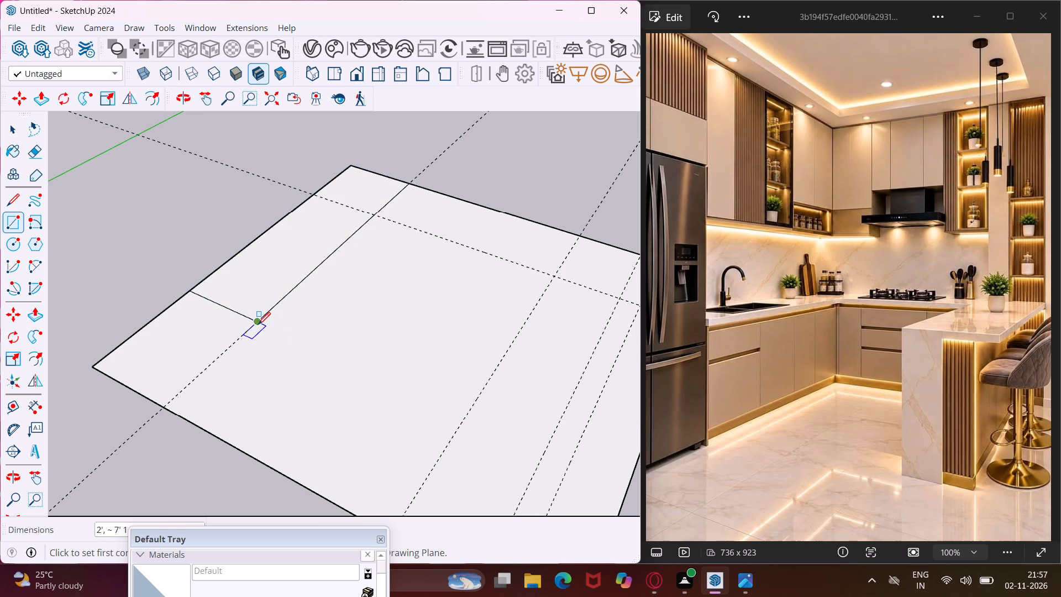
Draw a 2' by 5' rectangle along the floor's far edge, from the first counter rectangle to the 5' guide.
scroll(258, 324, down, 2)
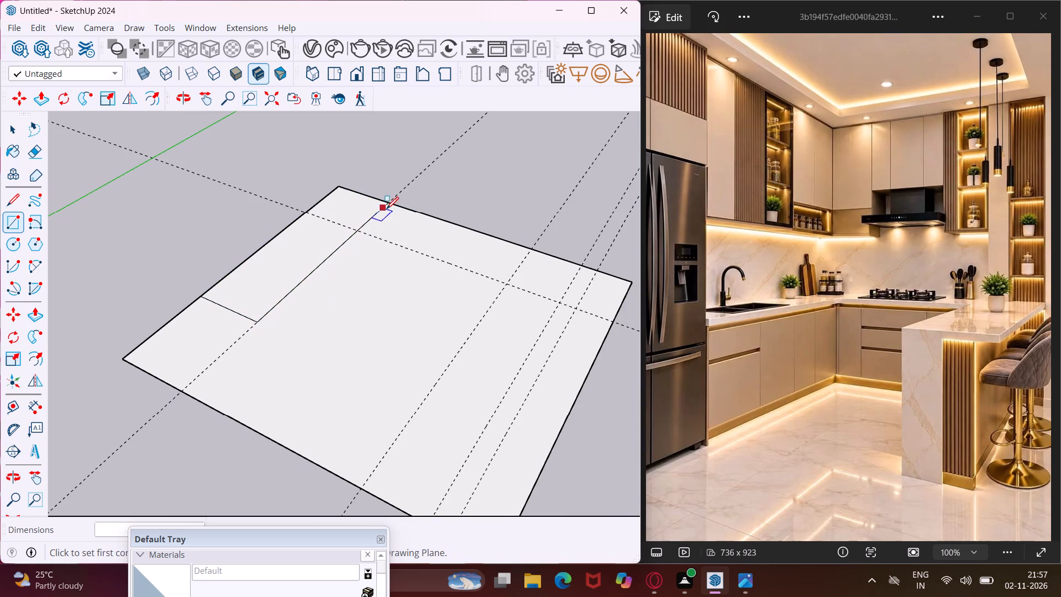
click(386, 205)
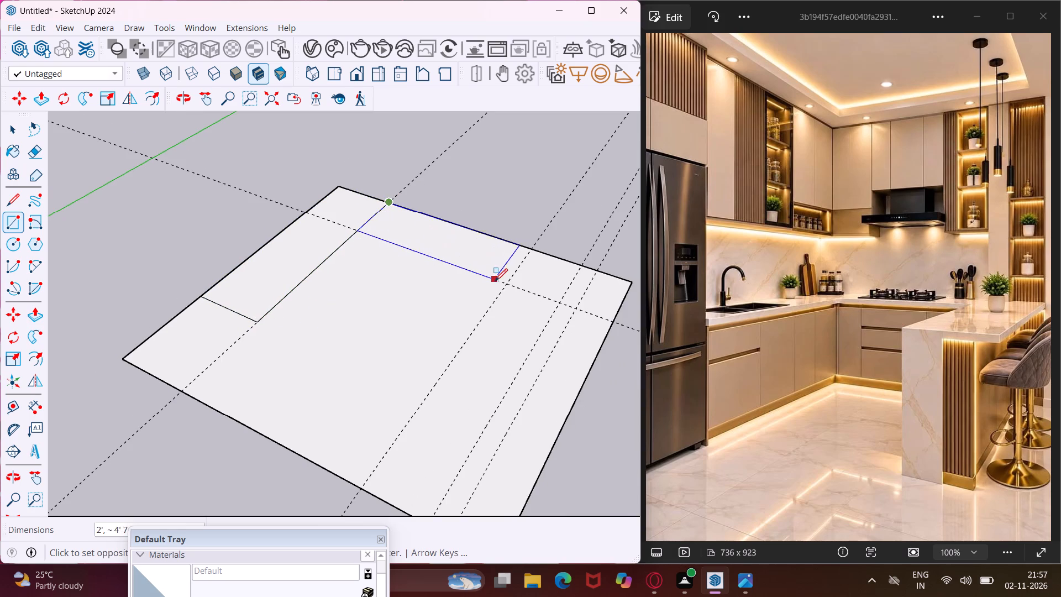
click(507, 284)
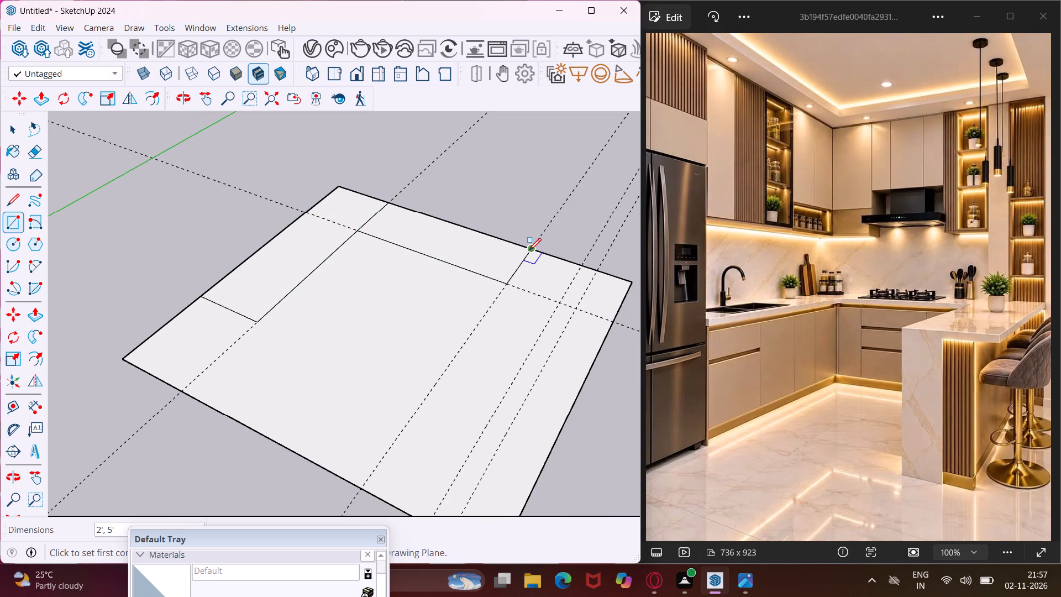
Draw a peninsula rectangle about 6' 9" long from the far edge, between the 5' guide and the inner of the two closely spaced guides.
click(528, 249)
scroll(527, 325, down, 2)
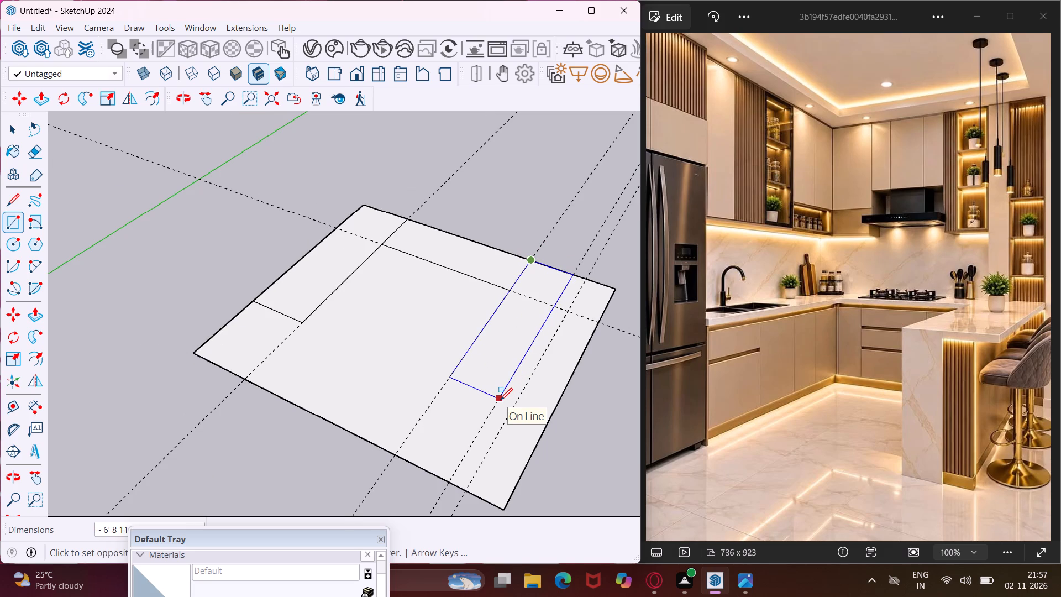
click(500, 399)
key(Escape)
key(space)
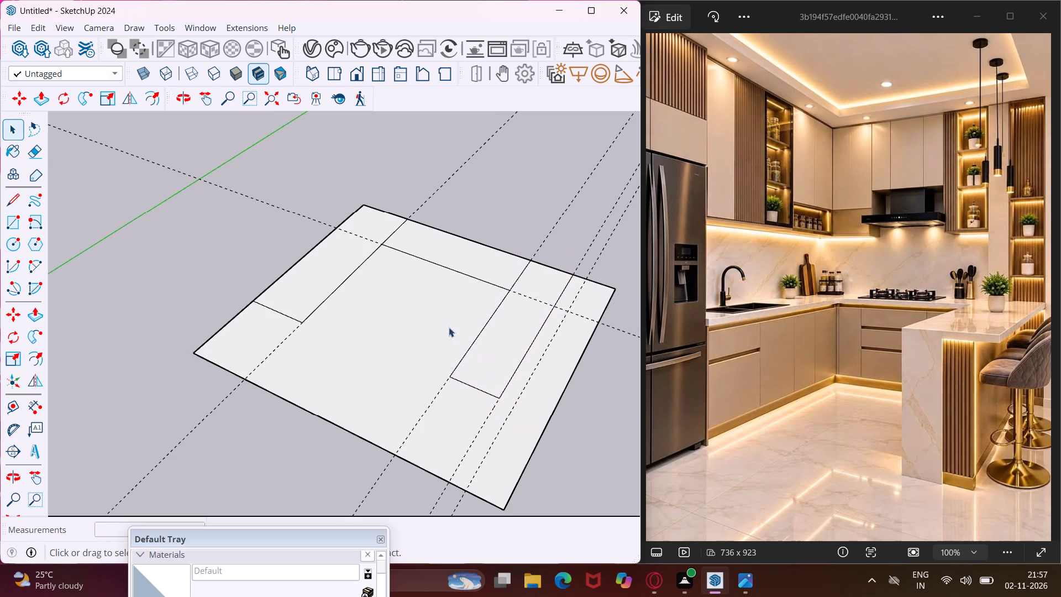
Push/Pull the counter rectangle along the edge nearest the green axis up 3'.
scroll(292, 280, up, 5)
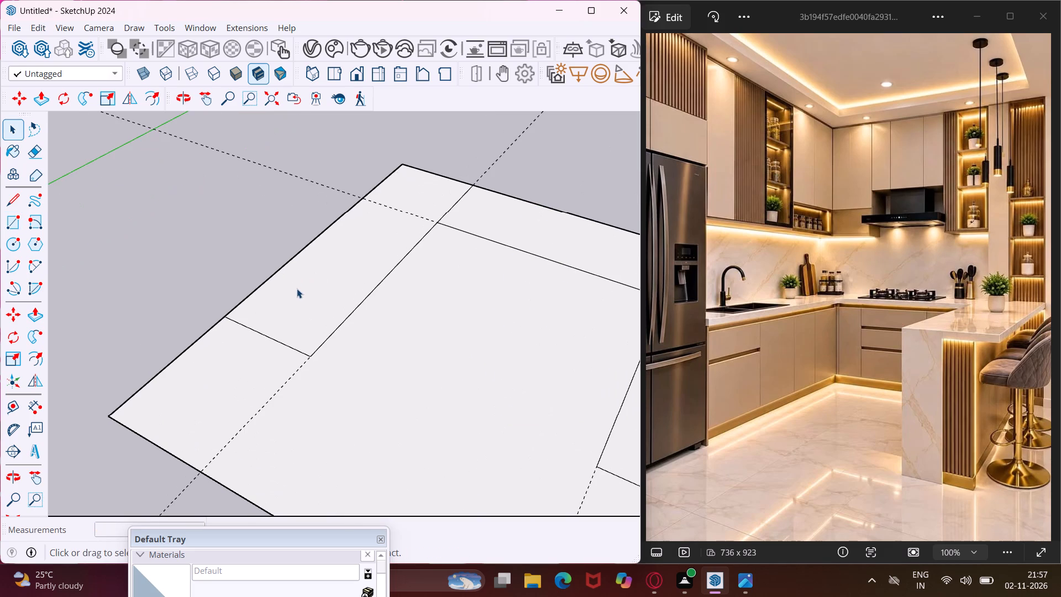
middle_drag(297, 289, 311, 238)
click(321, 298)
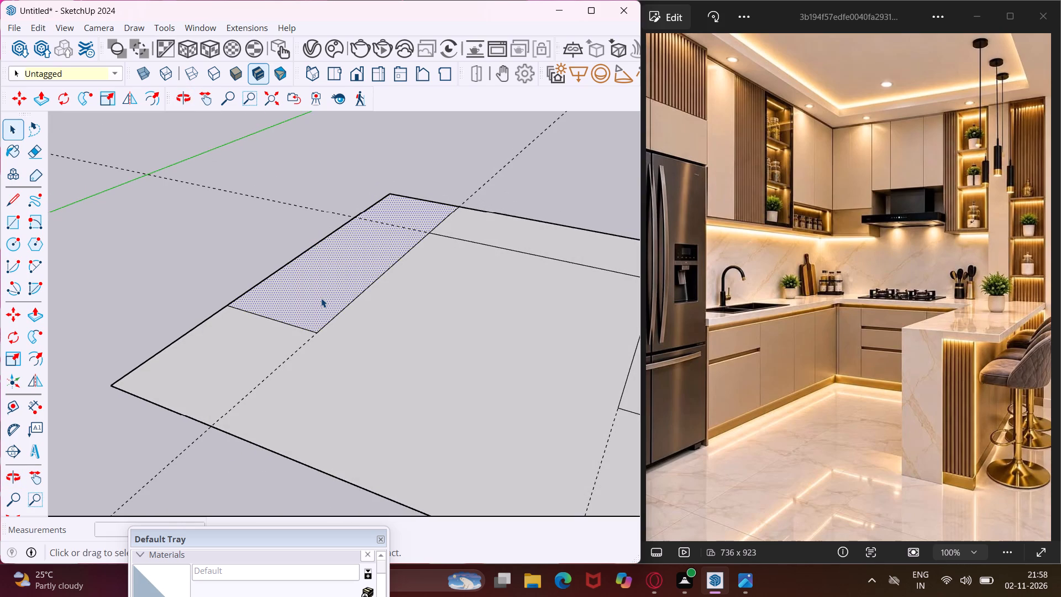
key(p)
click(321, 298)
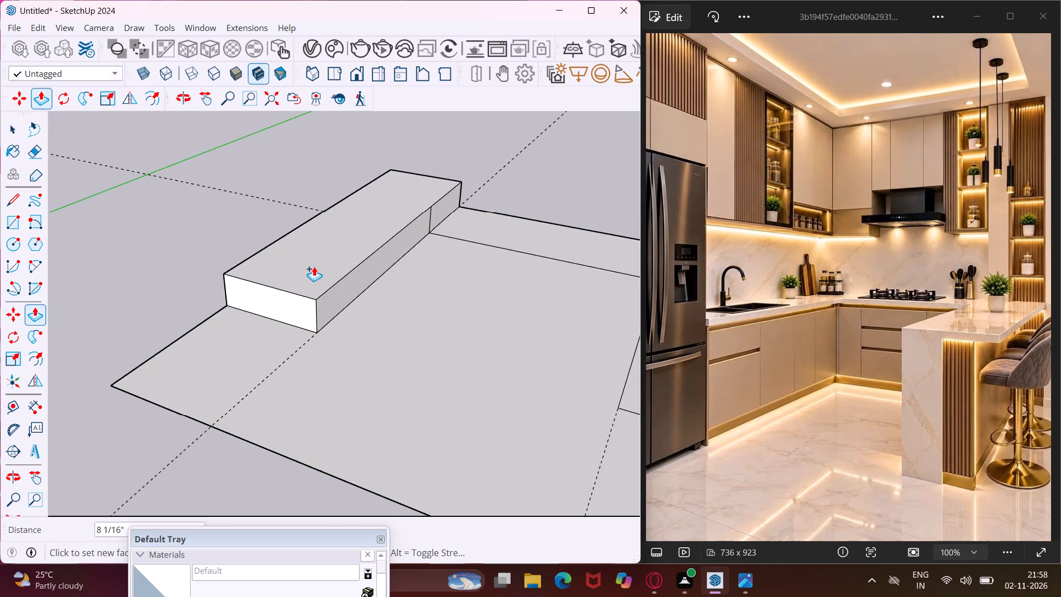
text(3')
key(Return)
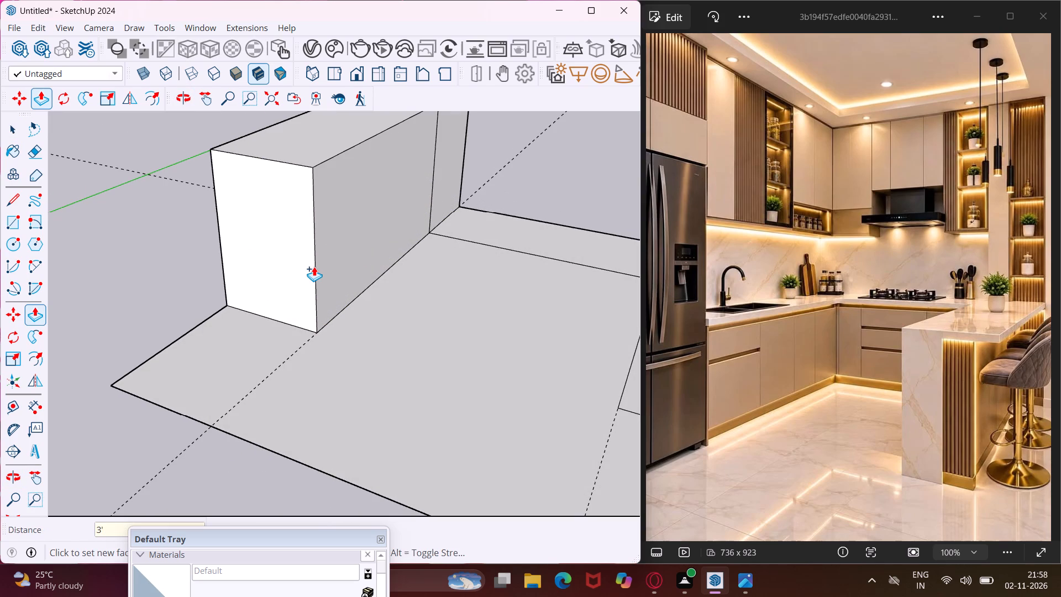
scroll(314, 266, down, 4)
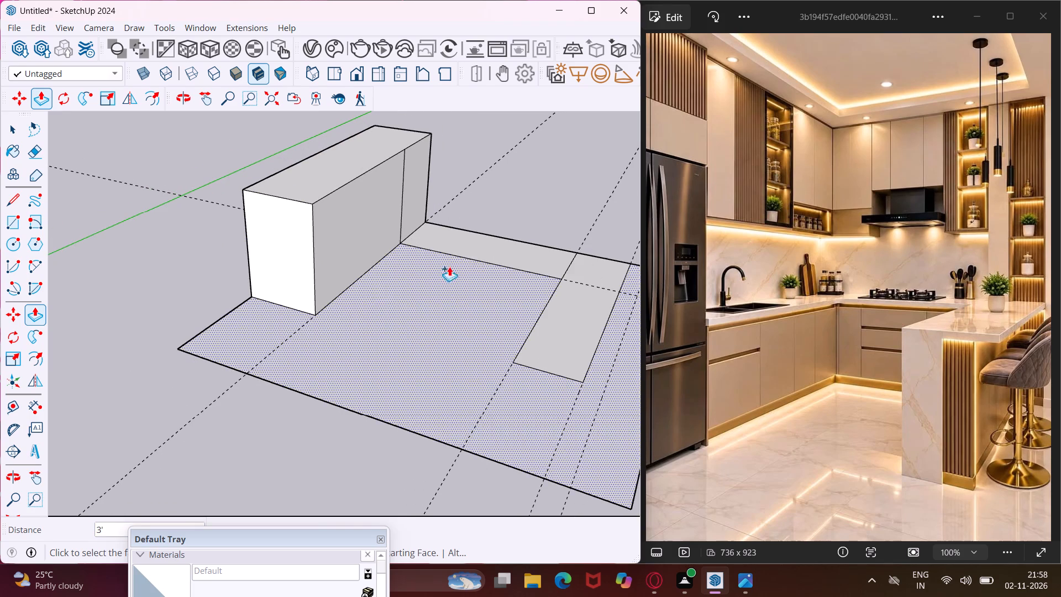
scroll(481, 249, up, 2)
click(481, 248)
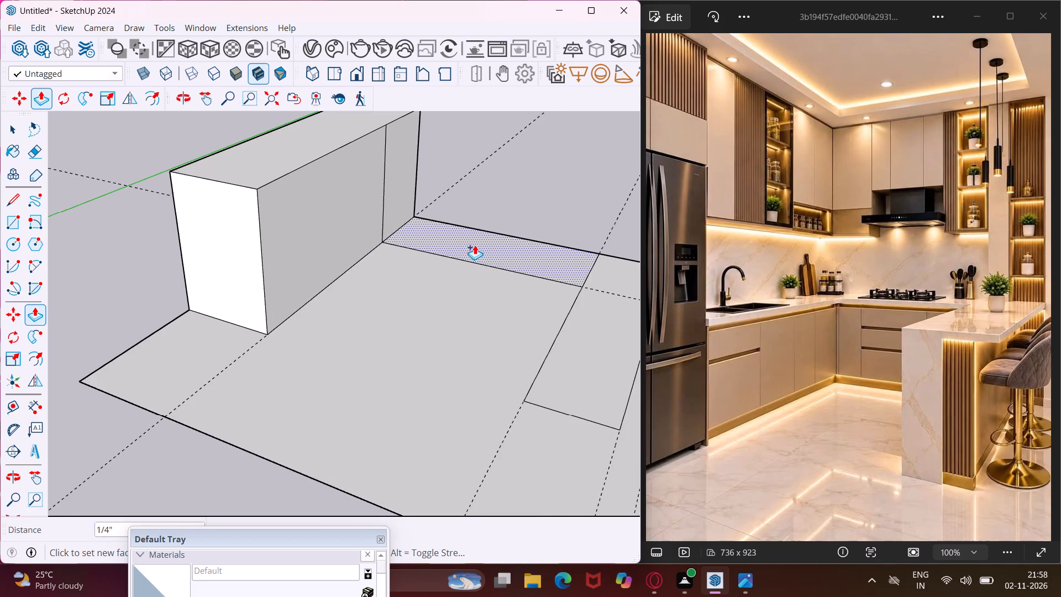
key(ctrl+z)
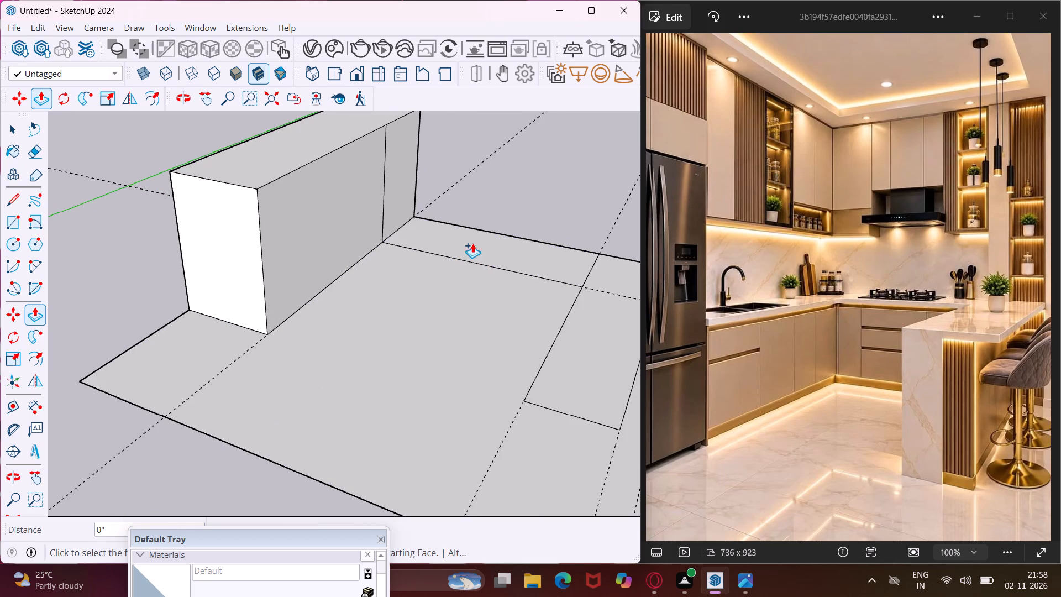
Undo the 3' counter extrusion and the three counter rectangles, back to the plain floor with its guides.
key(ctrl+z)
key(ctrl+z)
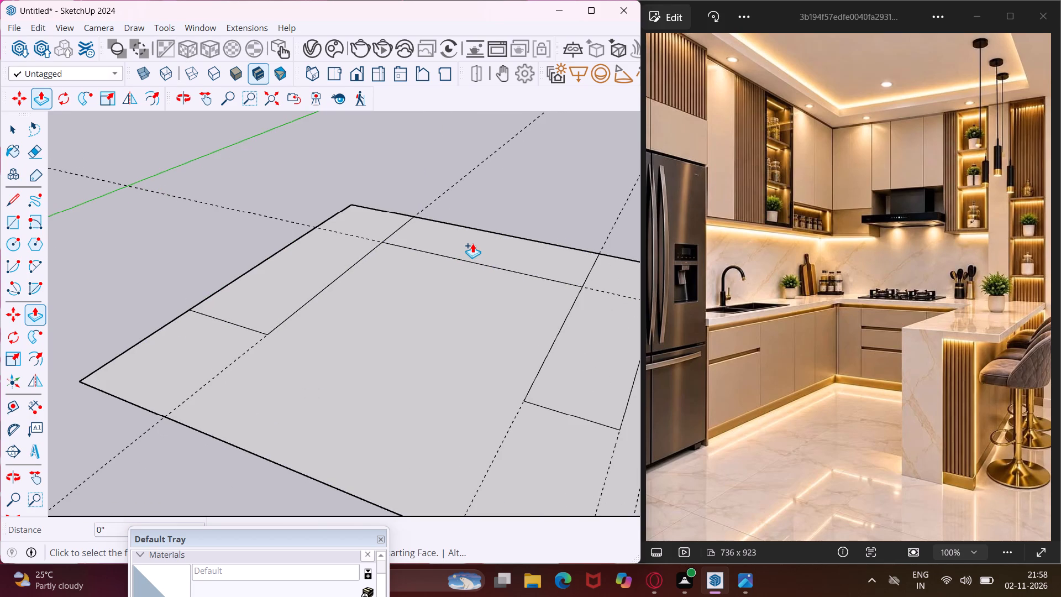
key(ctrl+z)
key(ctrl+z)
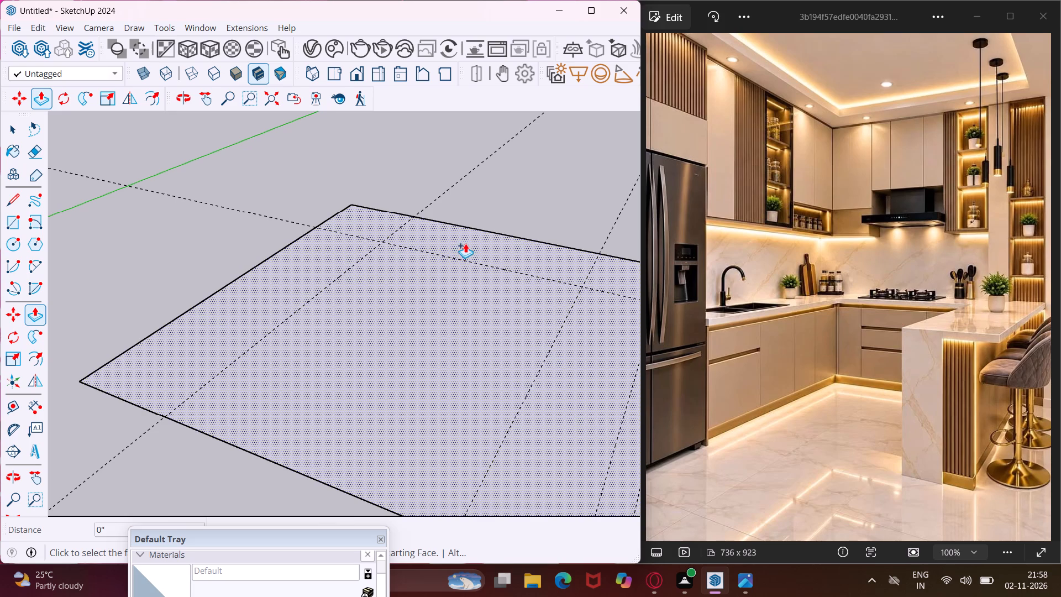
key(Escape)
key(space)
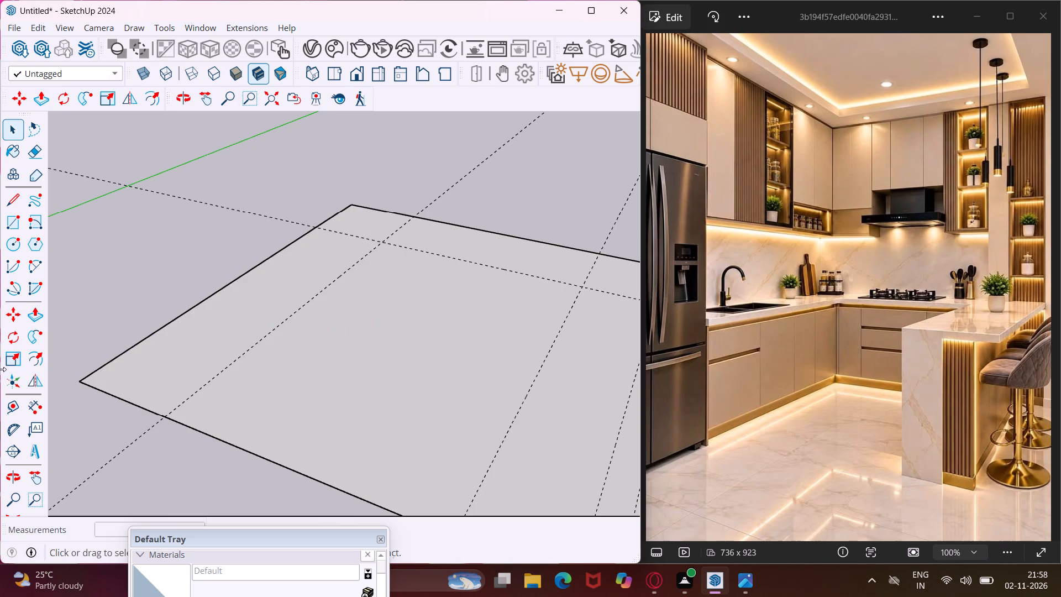
Place a Tape Measure guide 9" inside the floor, parallel to its edge nearest the green axis.
click(15, 402)
scroll(144, 343, up, 3)
click(157, 326)
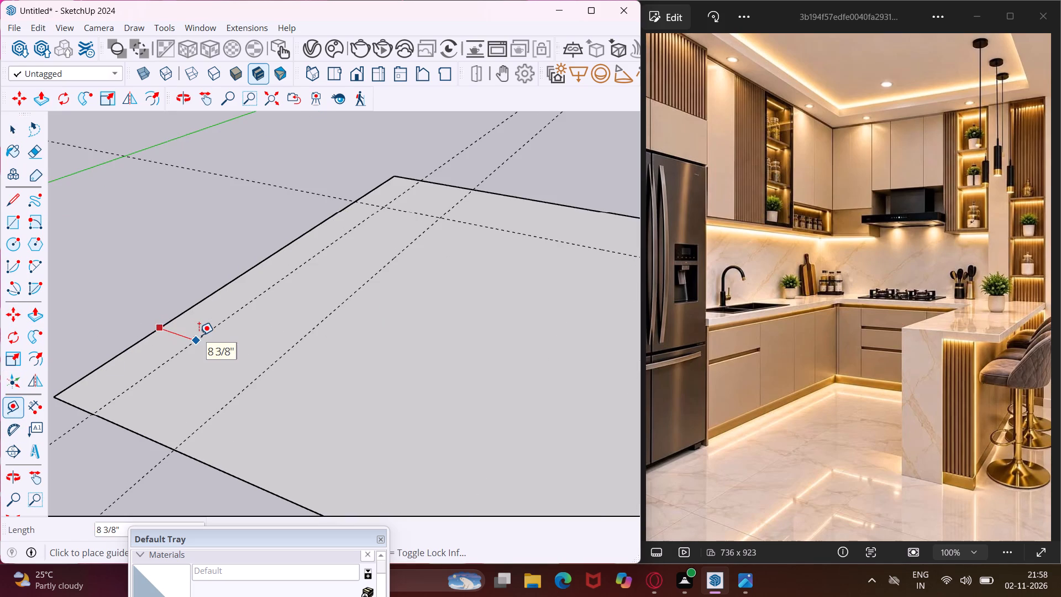
text(9")
key(Return)
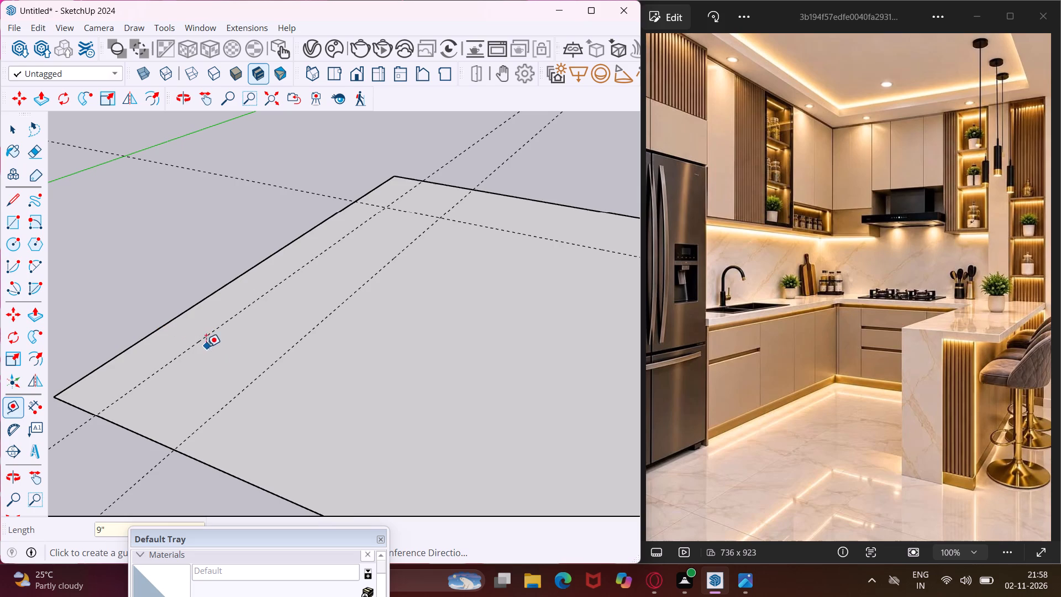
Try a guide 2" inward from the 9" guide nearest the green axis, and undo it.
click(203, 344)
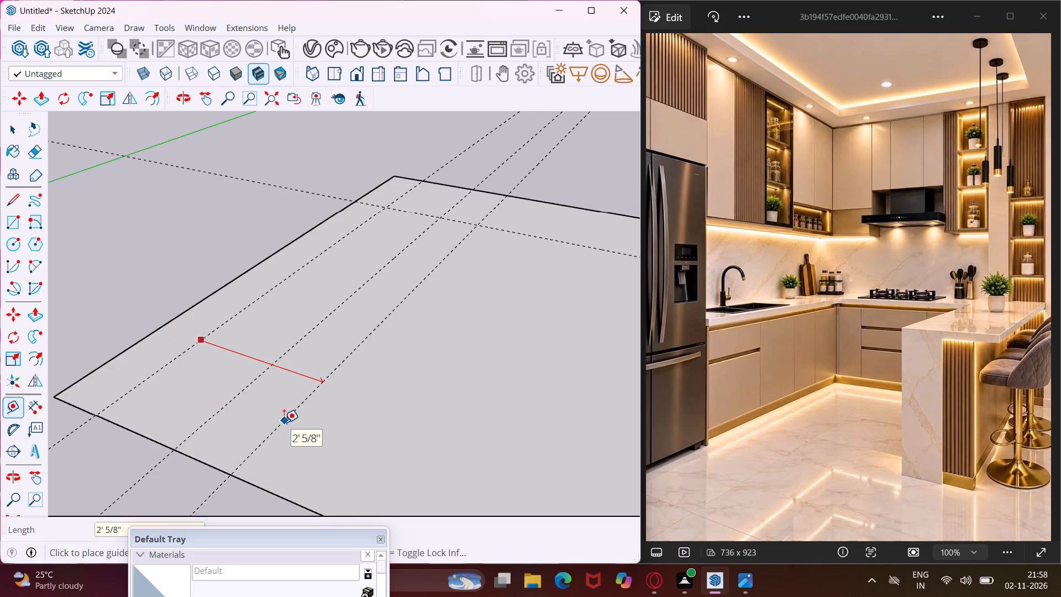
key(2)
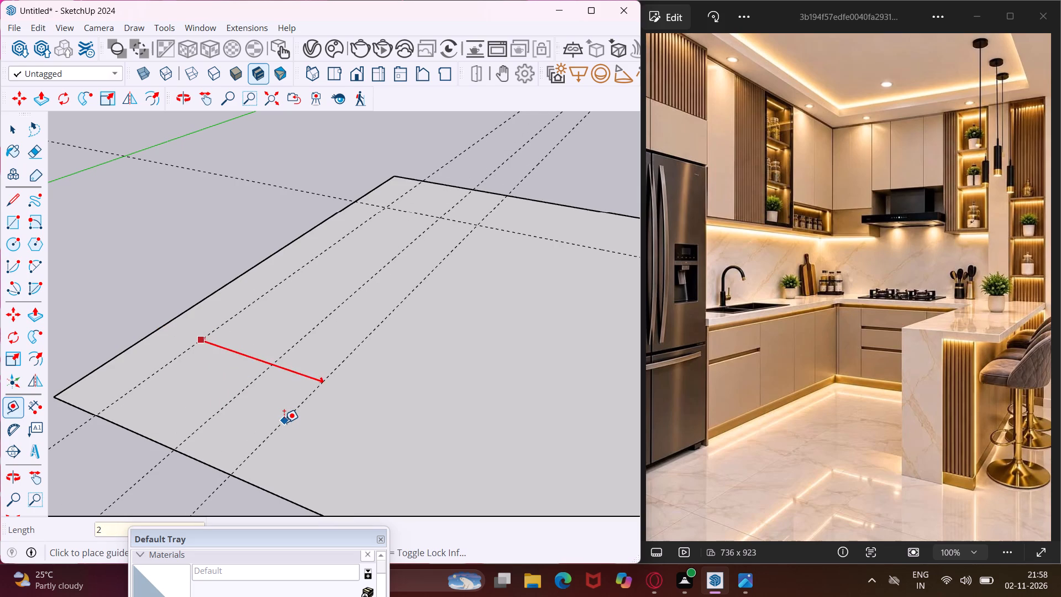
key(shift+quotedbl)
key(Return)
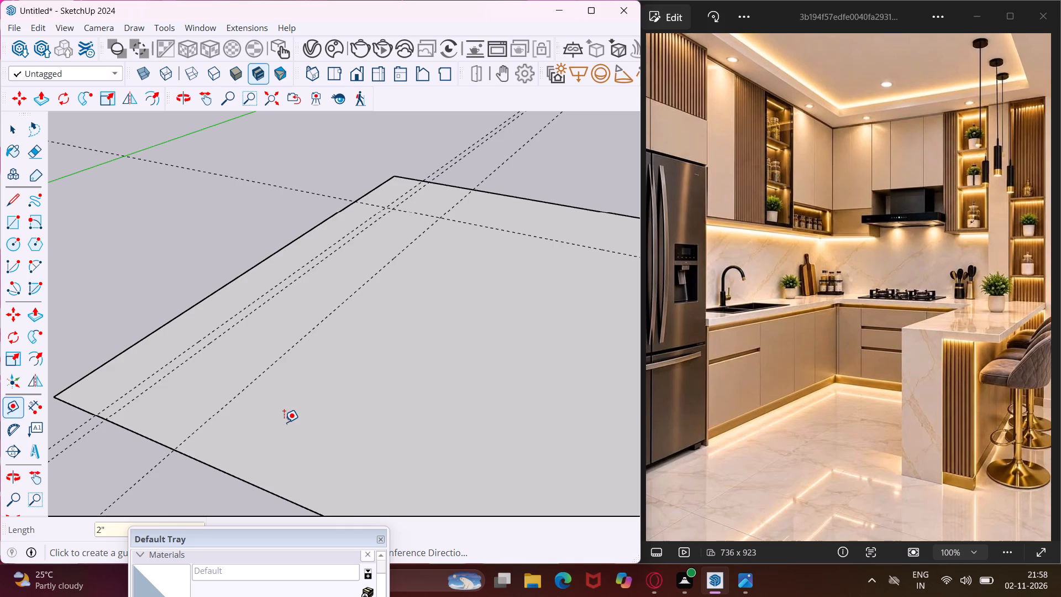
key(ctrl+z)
Place a guide 9" further inward from the 2' counter guide parallel to the edge nearest the green axis.
click(265, 377)
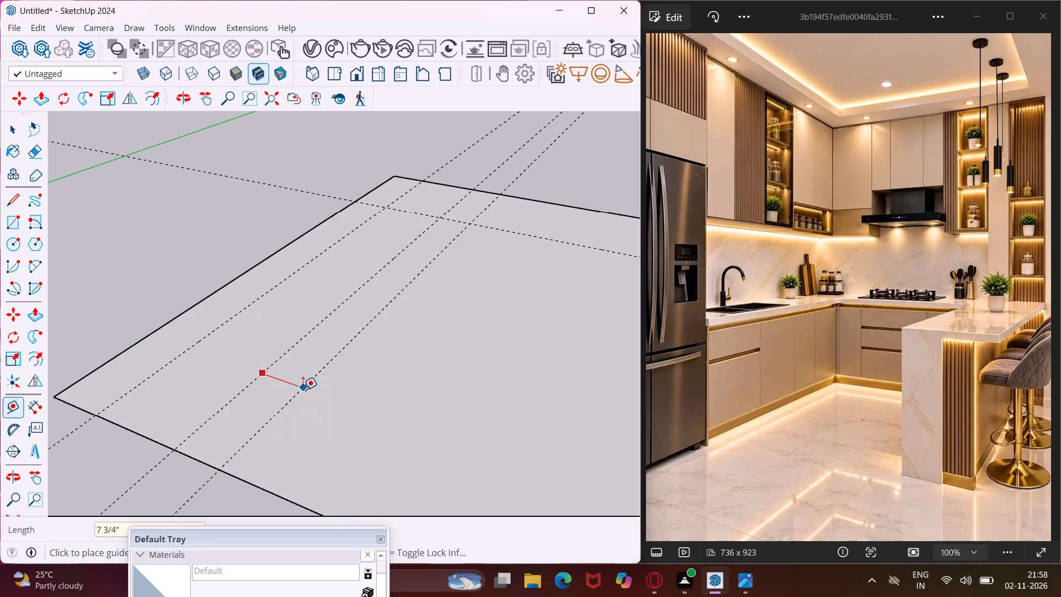
text(9")
key(Return)
Place guides 9" inward from the existing guide parallel to the far edge and 9" inside the far edge itself.
scroll(292, 385, down, 7)
scroll(511, 310, up, 3)
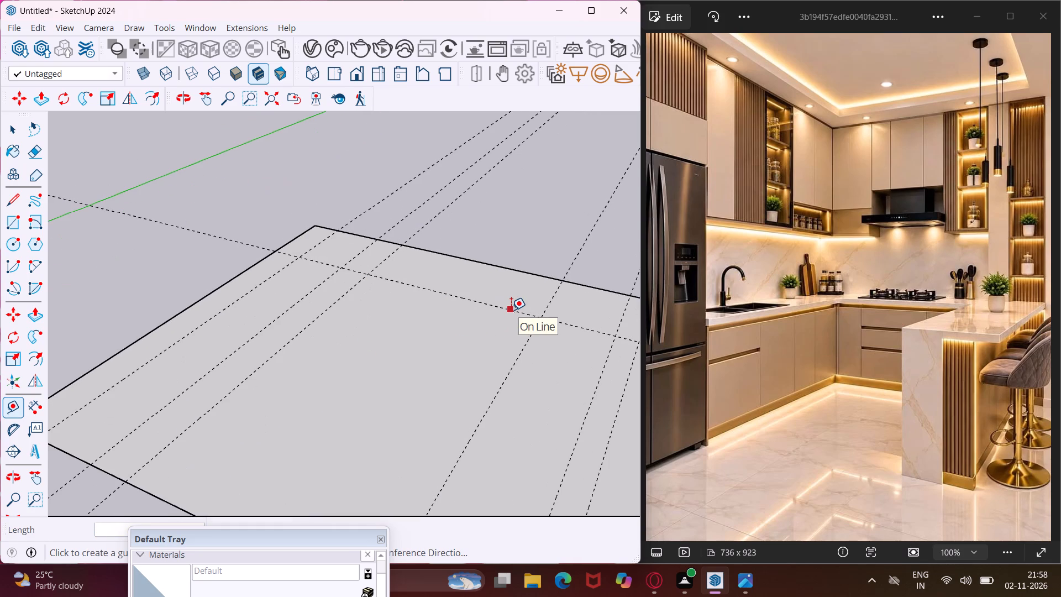
click(511, 310)
text(9")
key(Return)
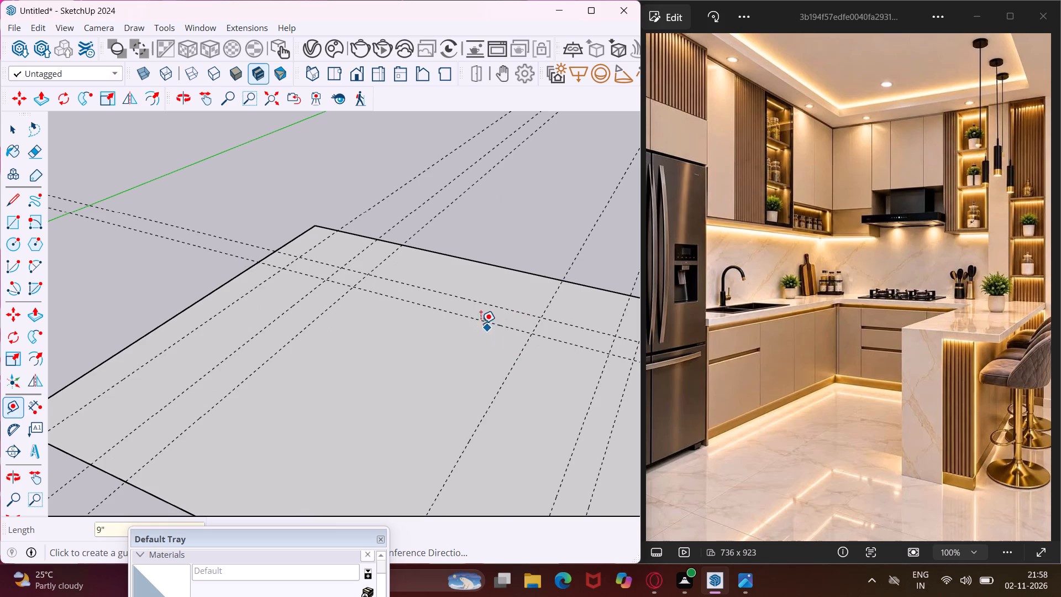
click(538, 275)
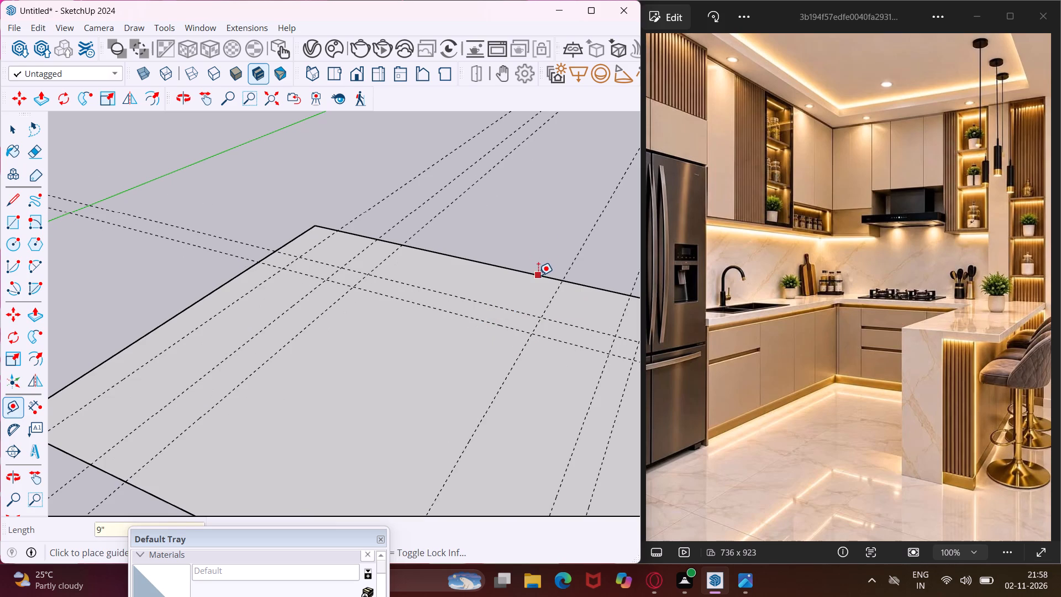
text(9")
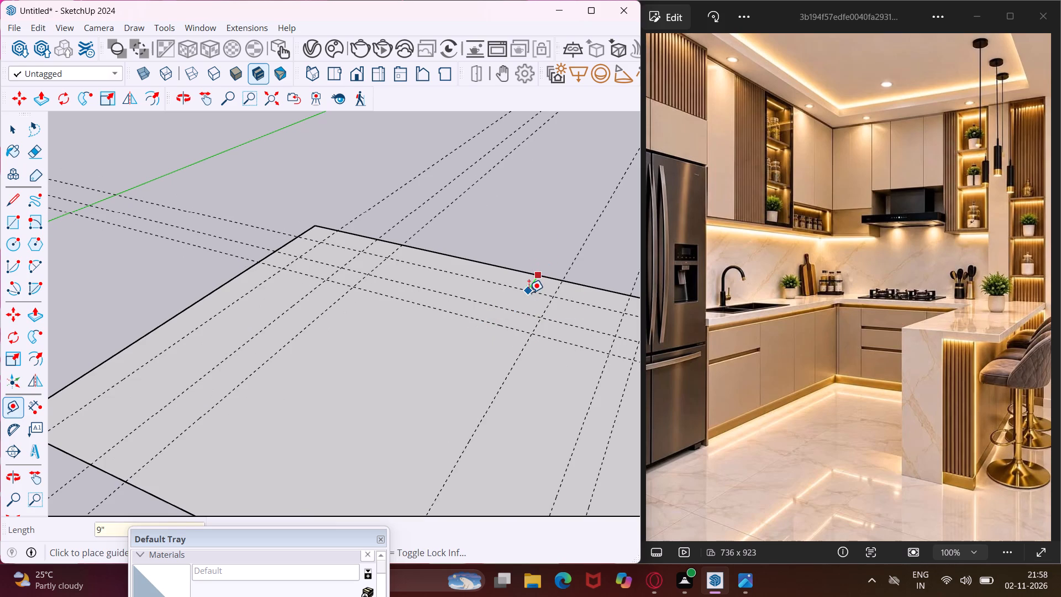
key(Return)
Place guides 9" outward from the 5' guide and 9" outward from the inner of the two closely spaced guides.
scroll(507, 289, down, 3)
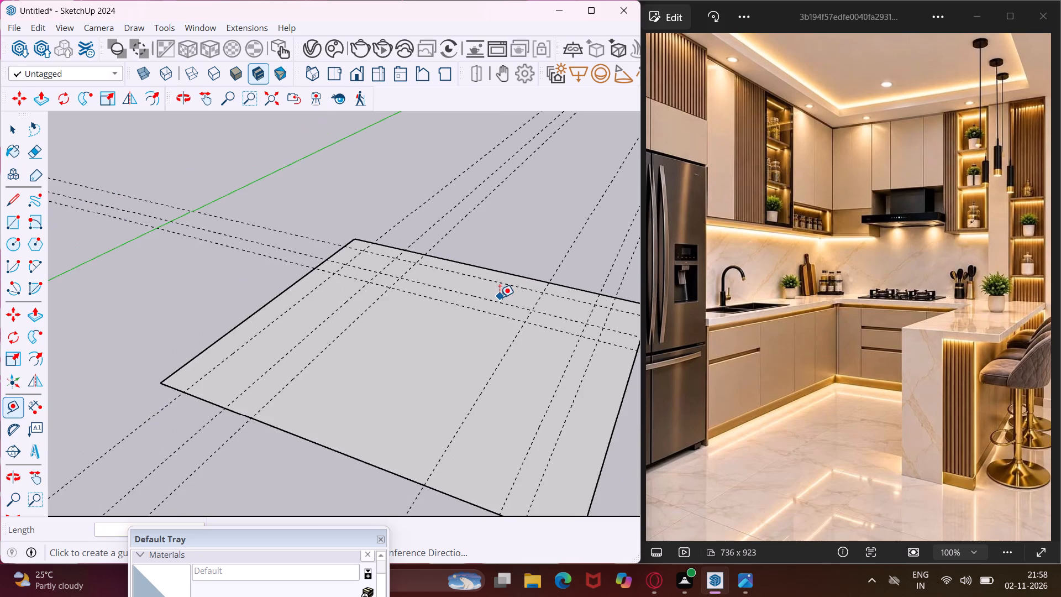
scroll(500, 297, down, 3)
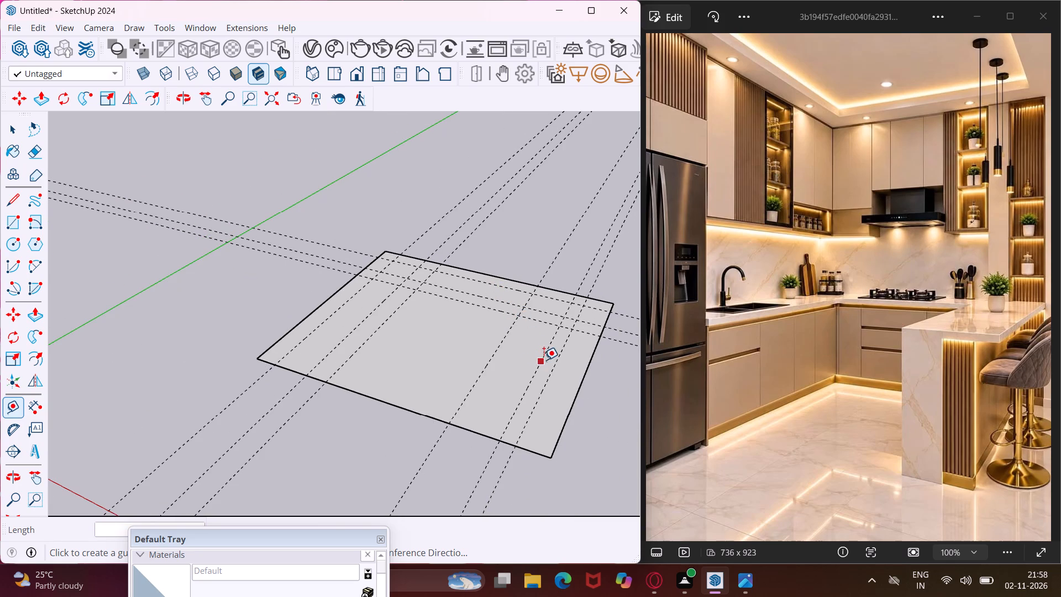
scroll(523, 344, up, 7)
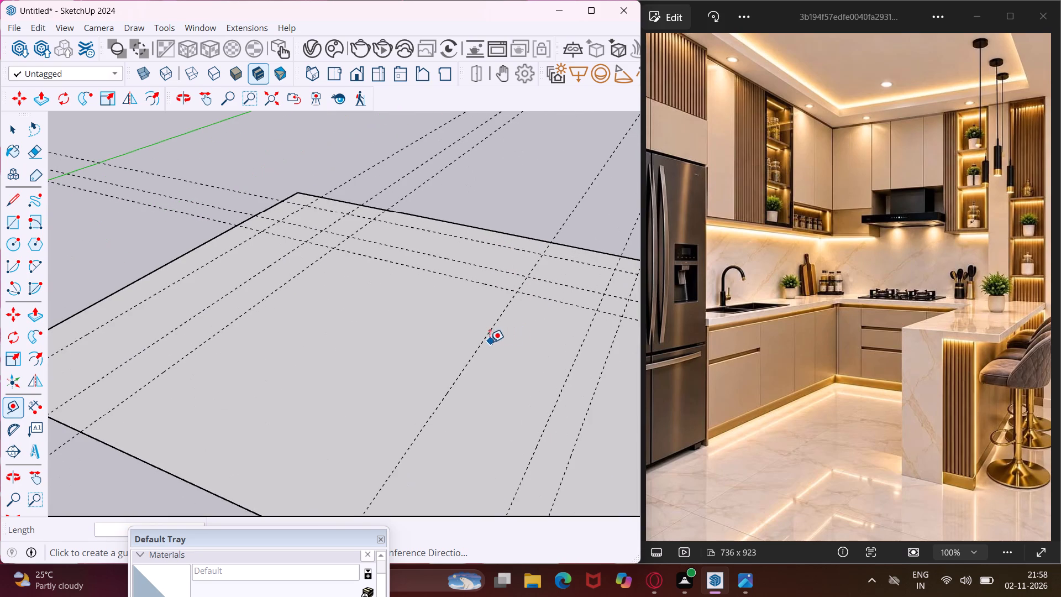
click(486, 342)
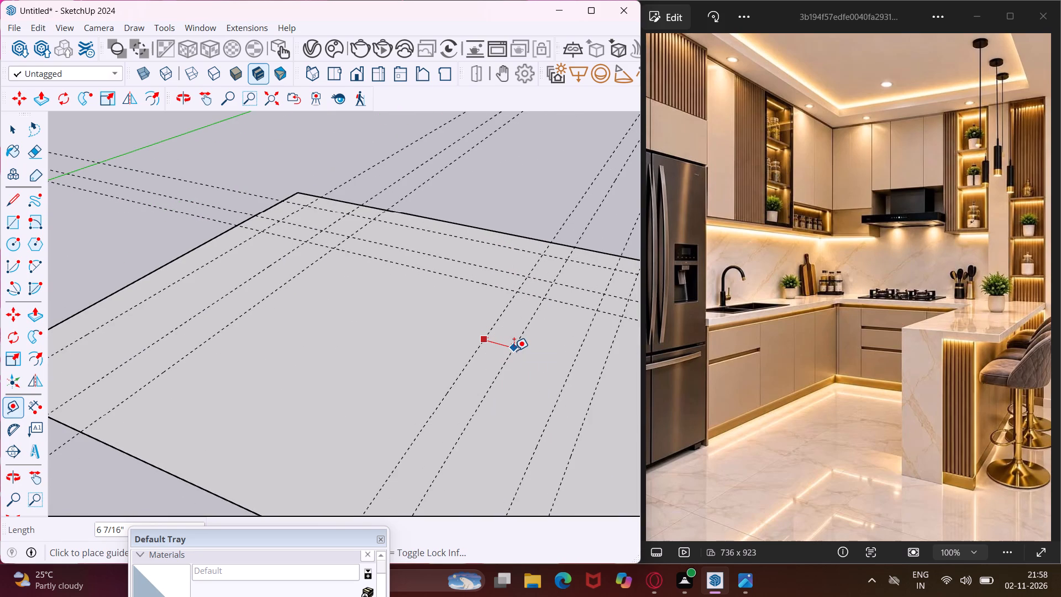
text(9")
key(Return)
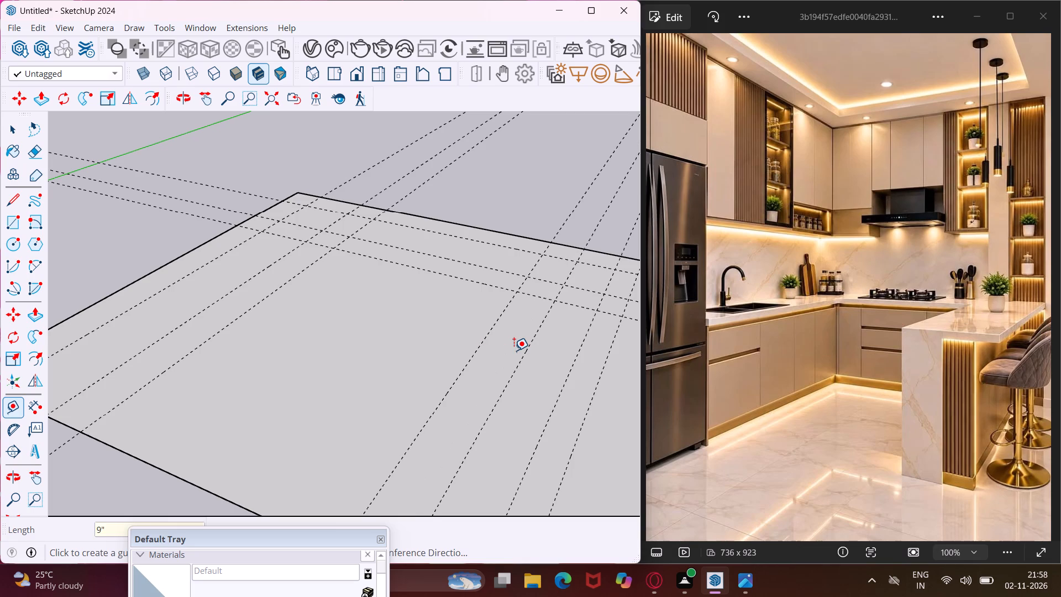
scroll(506, 344, down, 3)
scroll(547, 396, up, 2)
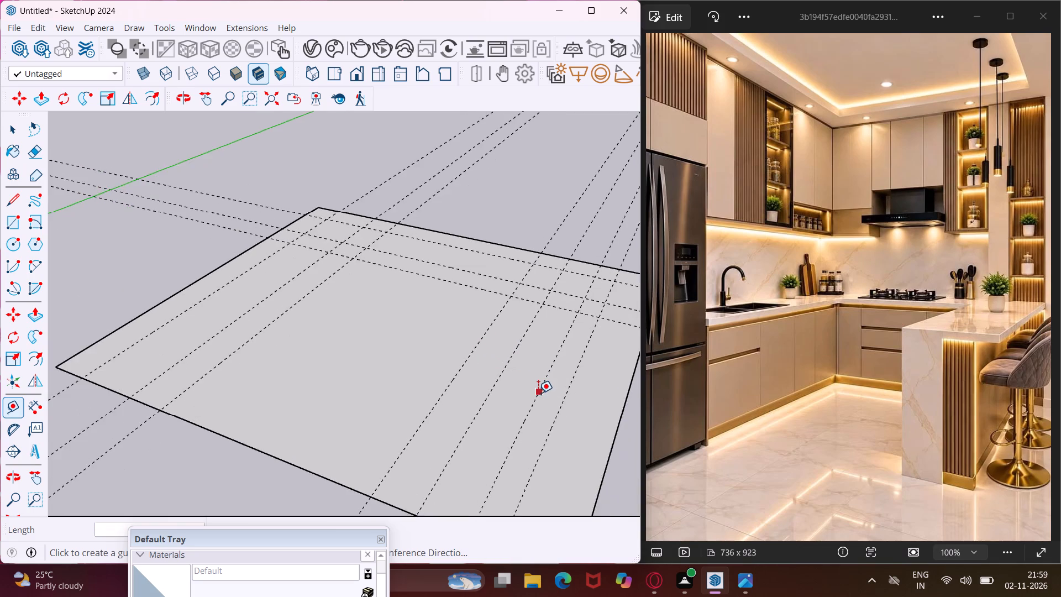
click(535, 393)
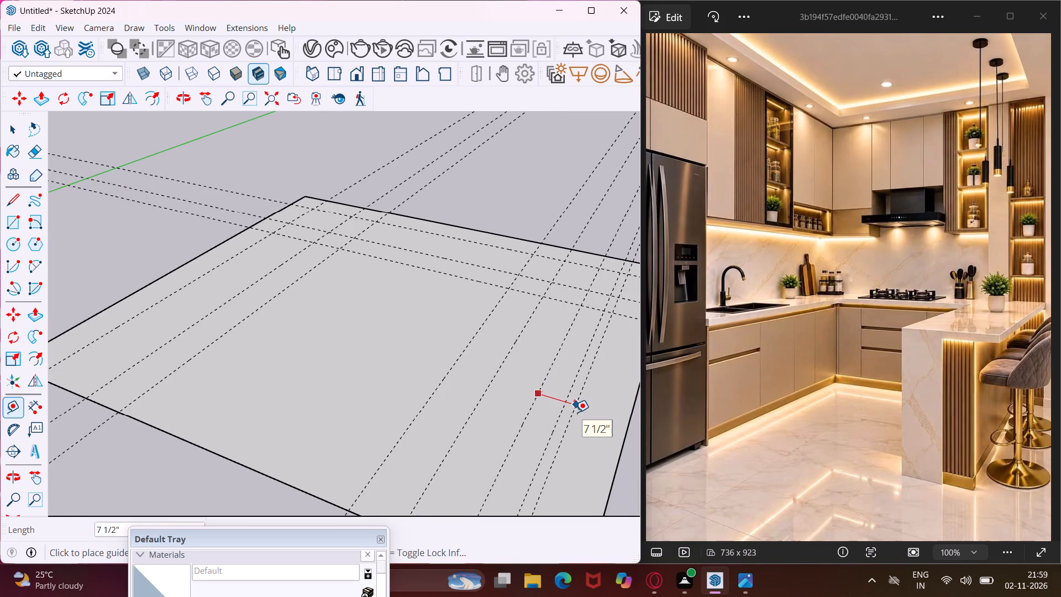
text(9")
key(Return)
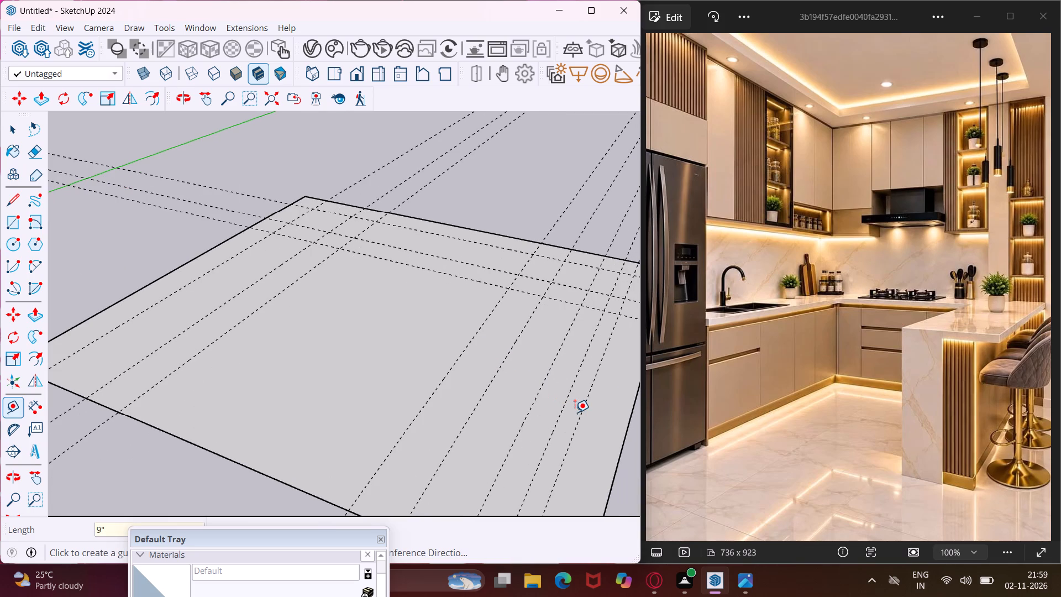
key(Escape)
Delete the original 5' guide and the two closely spaced guides, keeping the two new 9" offset guides.
key(space)
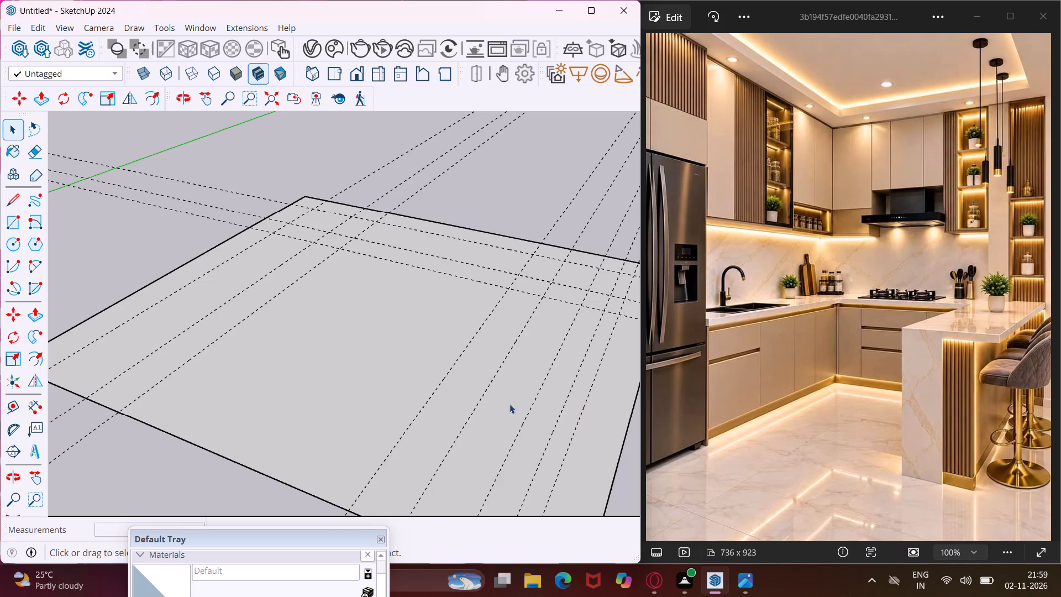
scroll(356, 340, down, 4)
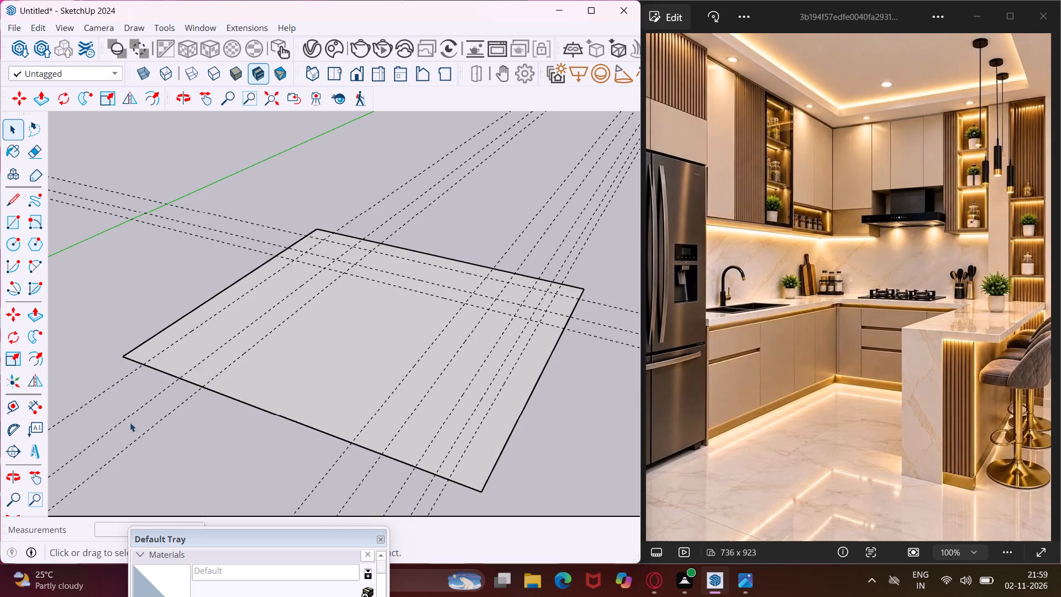
click(326, 474)
key(Delete)
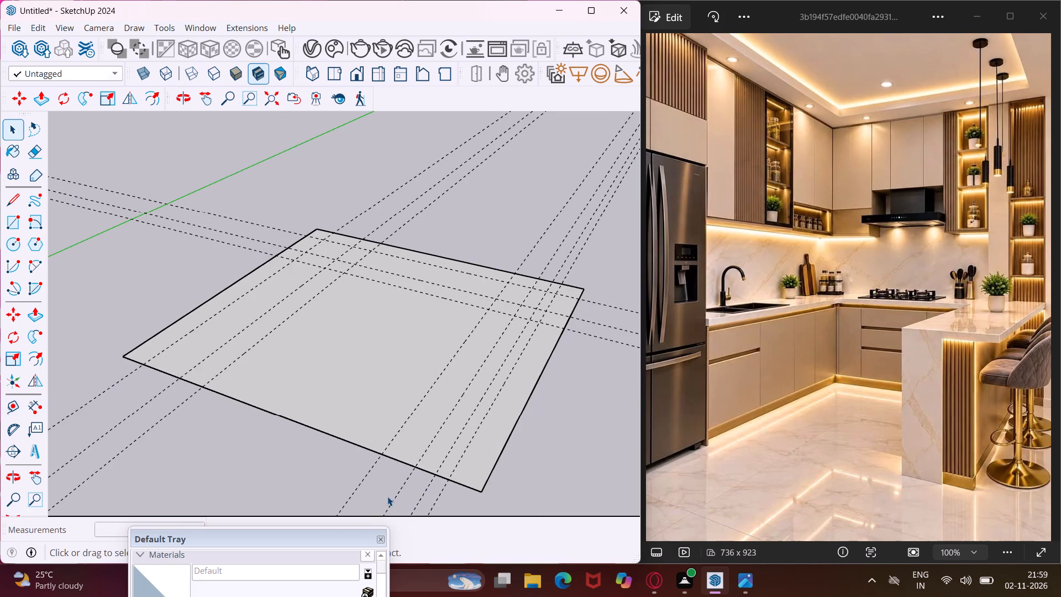
click(395, 497)
key(Delete)
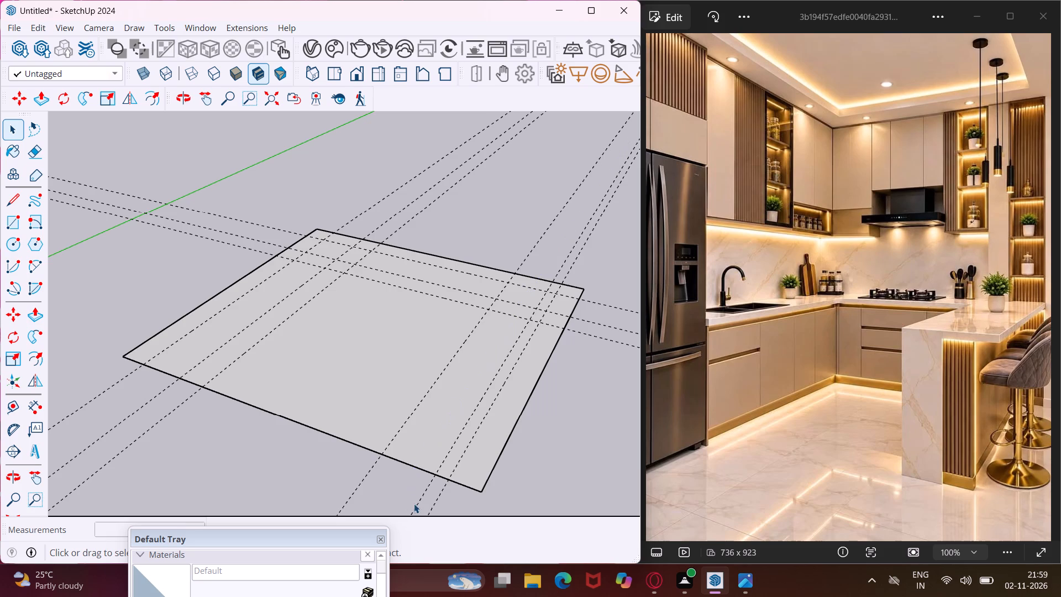
click(418, 504)
key(Delete)
Draw a 9" wide wall rectangle along the full edge nearest the green axis, from the far corner to the near edge.
scroll(358, 451, down, 3)
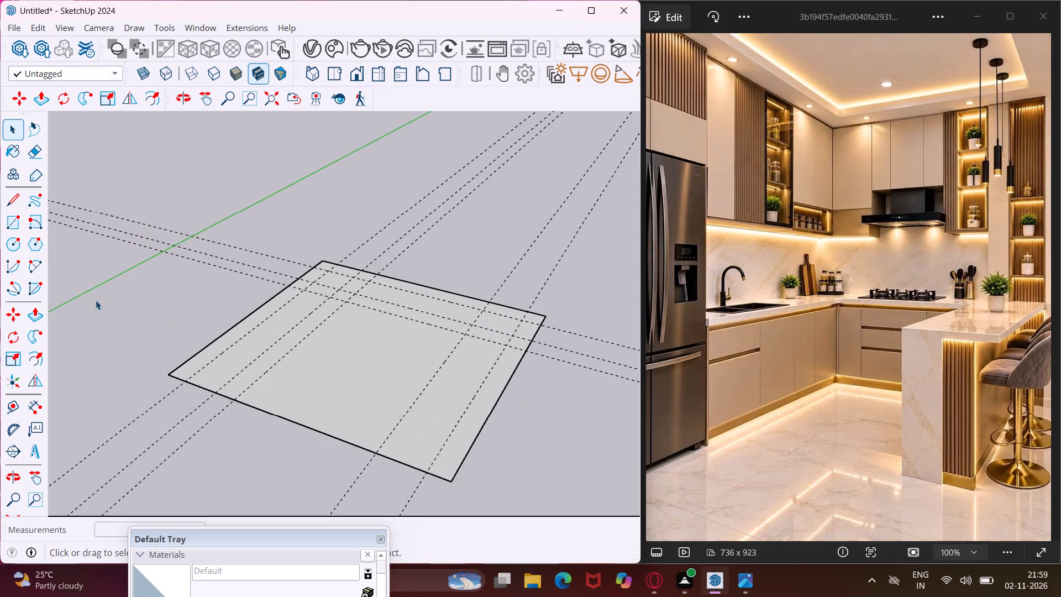
click(17, 227)
scroll(248, 301, up, 3)
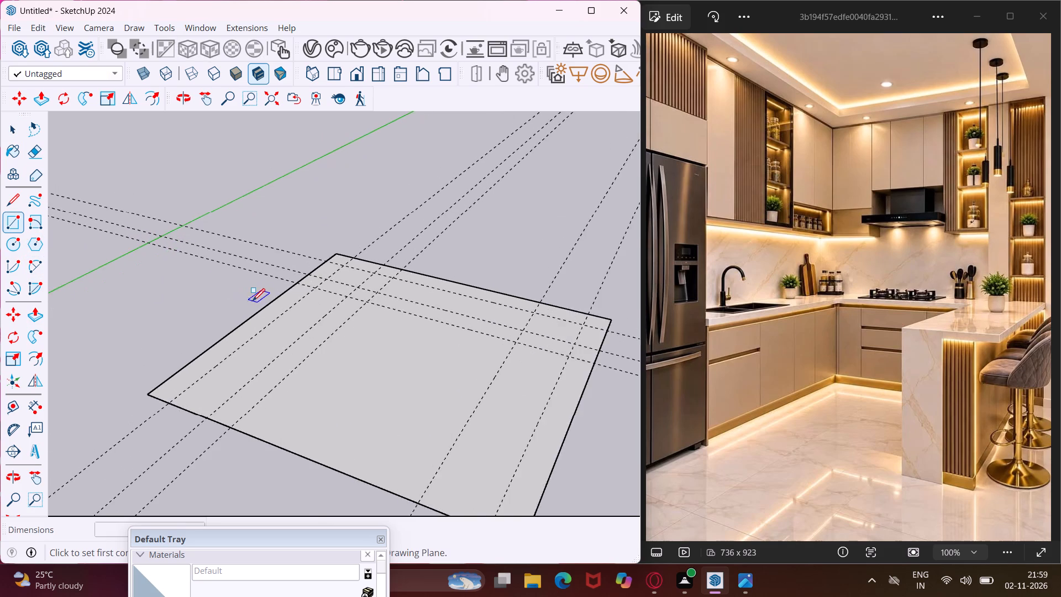
scroll(254, 301, up, 3)
click(353, 242)
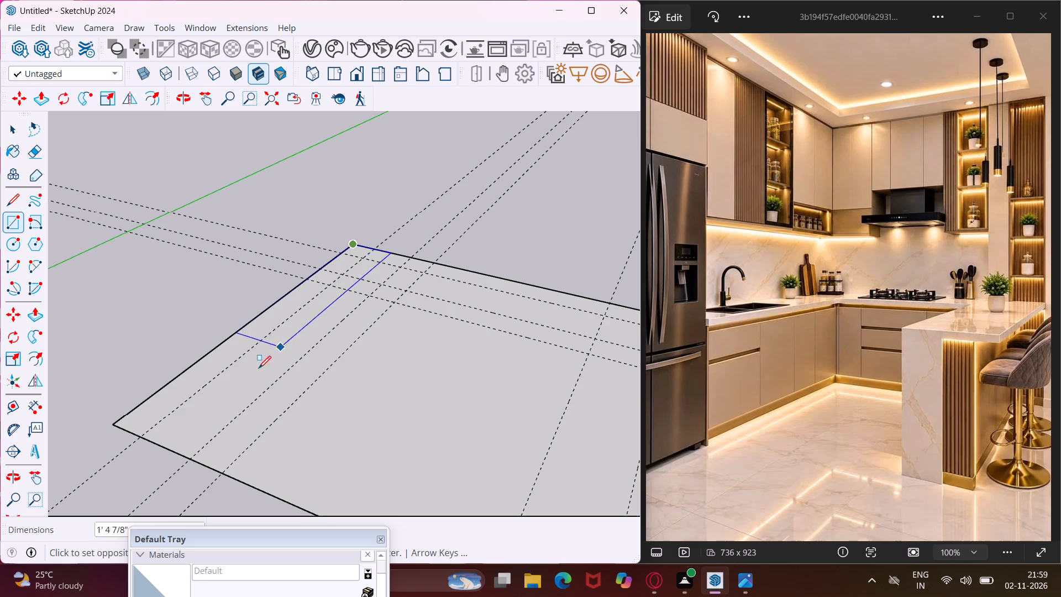
click(144, 436)
Draw a 9" by 9' 3" wall rectangle along the far edge, from the first wall strip to the opposite edge.
scroll(234, 377, down, 2)
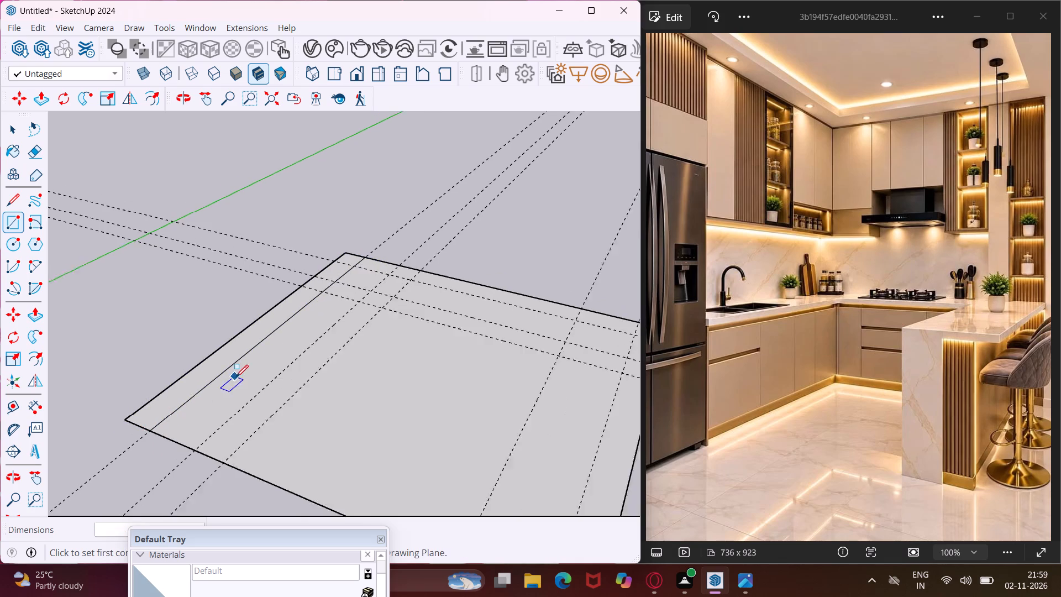
click(360, 266)
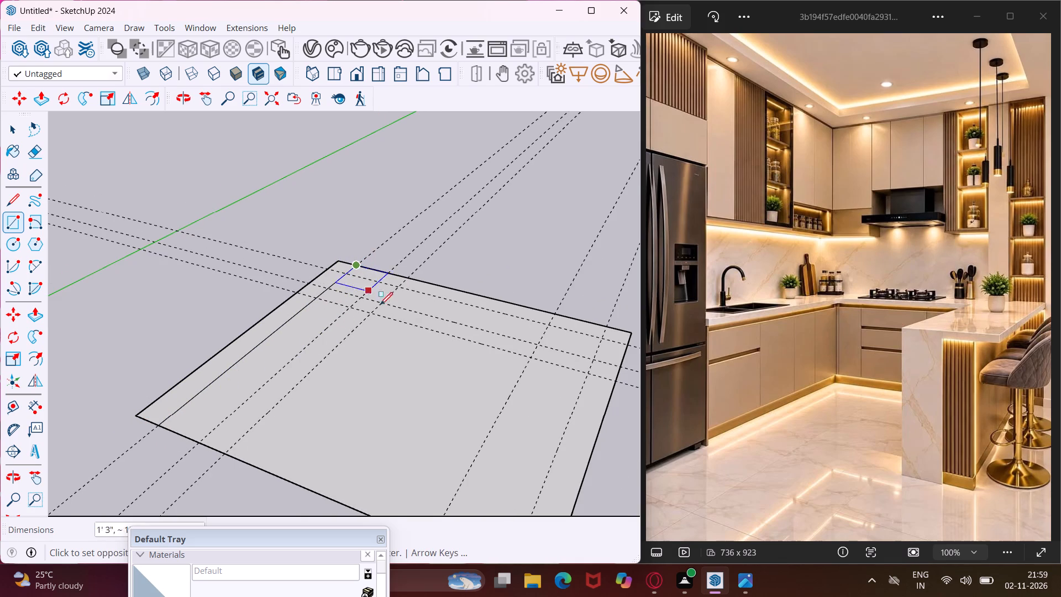
scroll(383, 308, down, 2)
scroll(579, 343, up, 2)
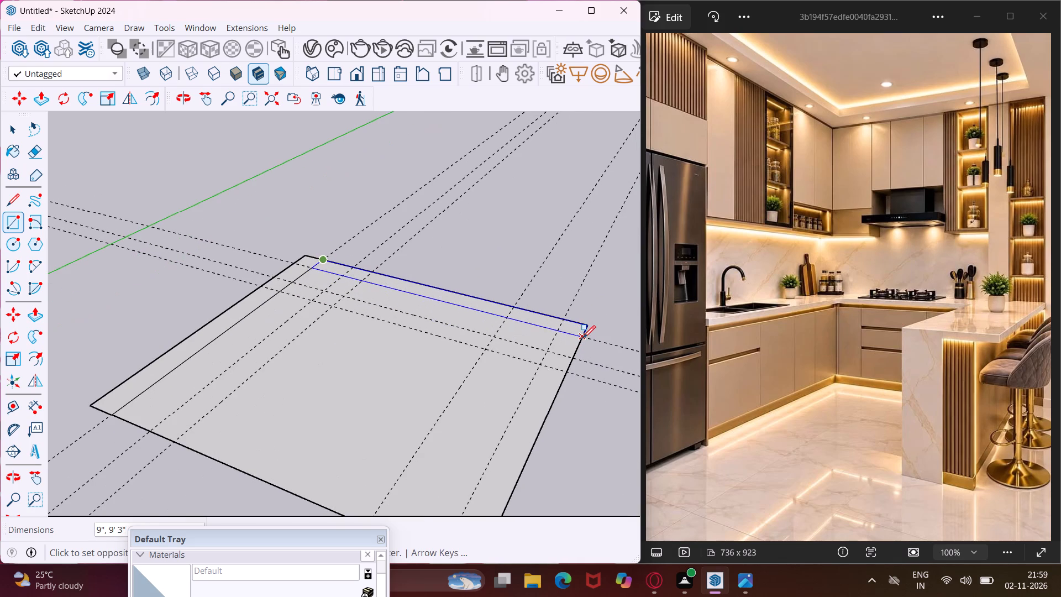
click(583, 338)
Draw a counter rectangle about 6' 5" long from the walls' inner corner, along the first wall and out to the 2' guide.
scroll(366, 336, down, 4)
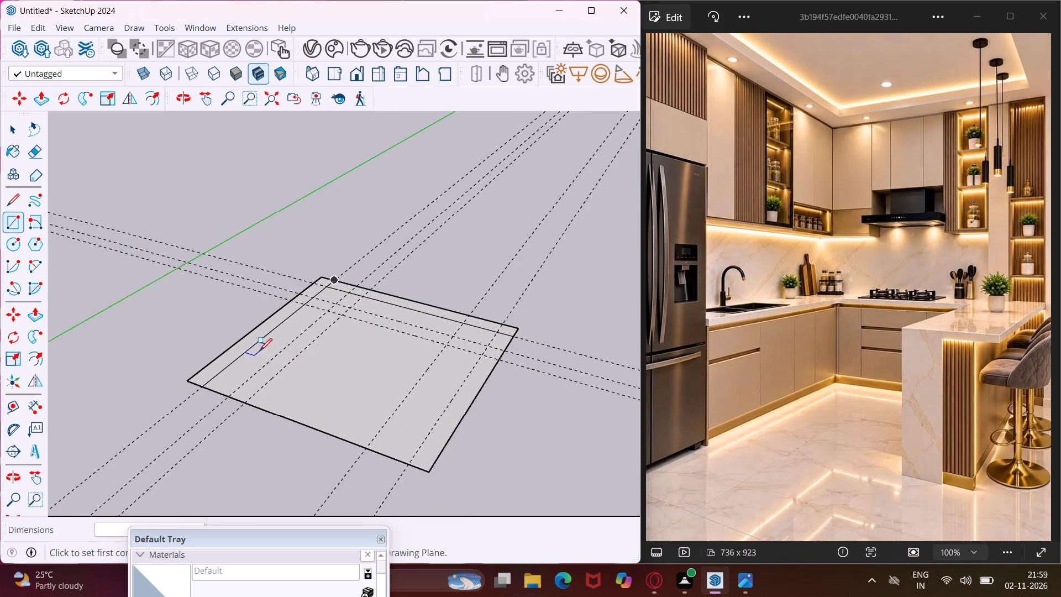
scroll(244, 358, up, 5)
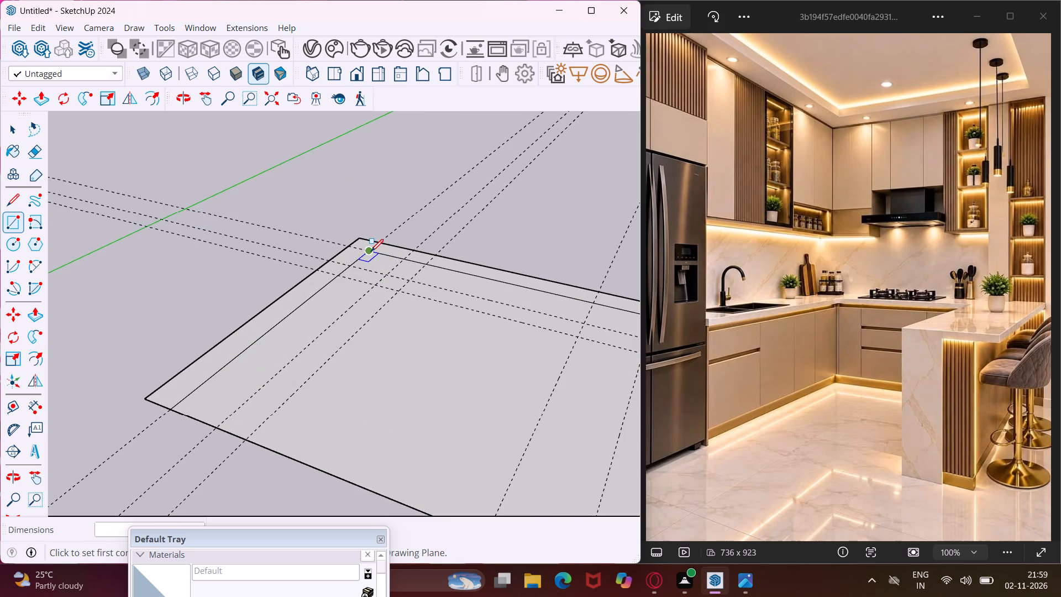
click(371, 252)
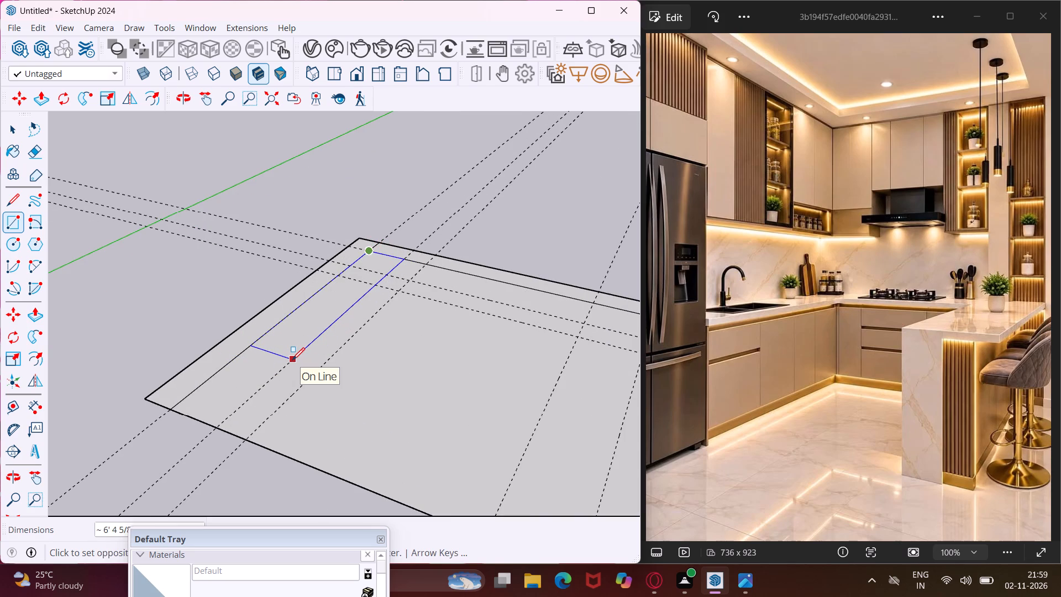
click(292, 360)
Draw a 2' by 5' 9" counter rectangle along the far wall, from the first counter to the near peninsula guide.
scroll(236, 367, down, 2)
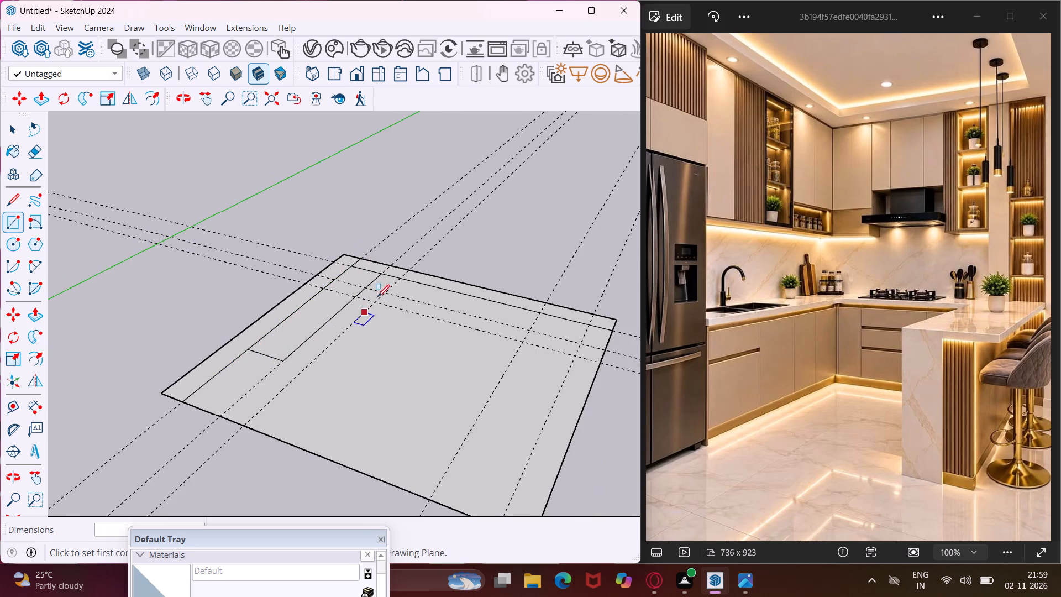
click(379, 277)
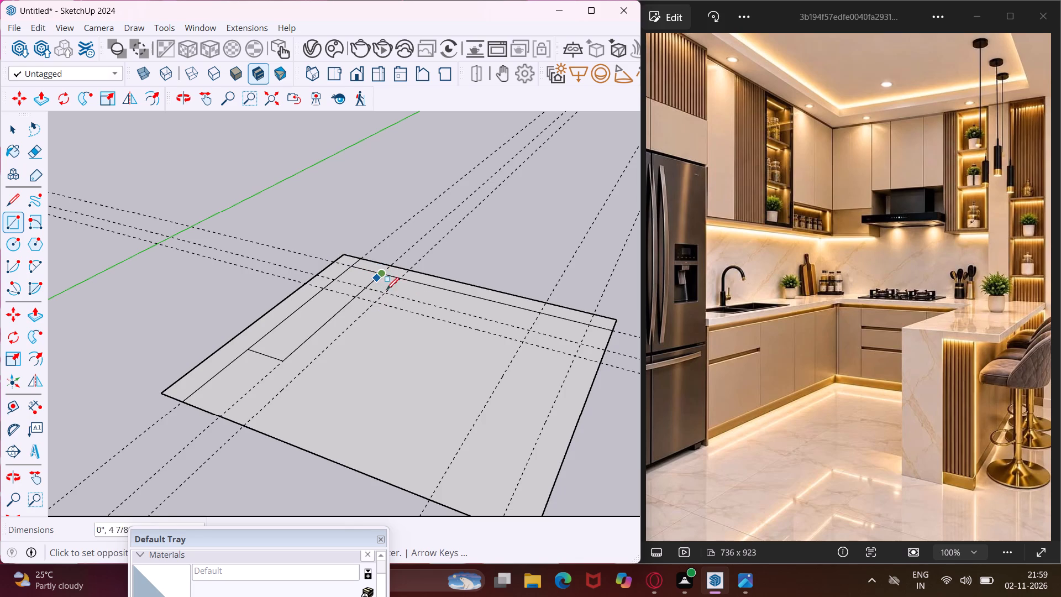
scroll(525, 342, up, 1)
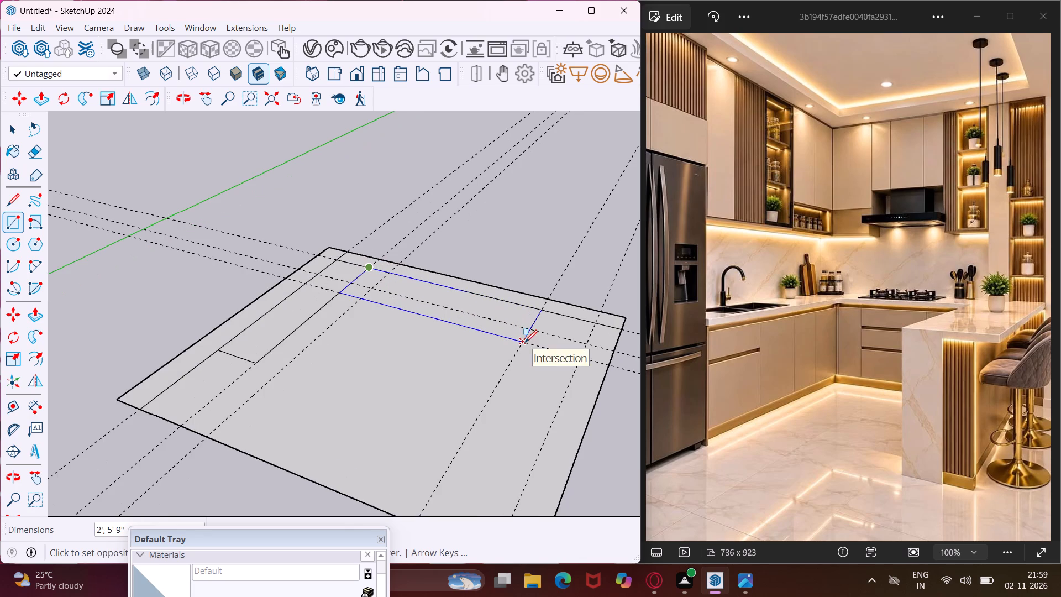
click(525, 343)
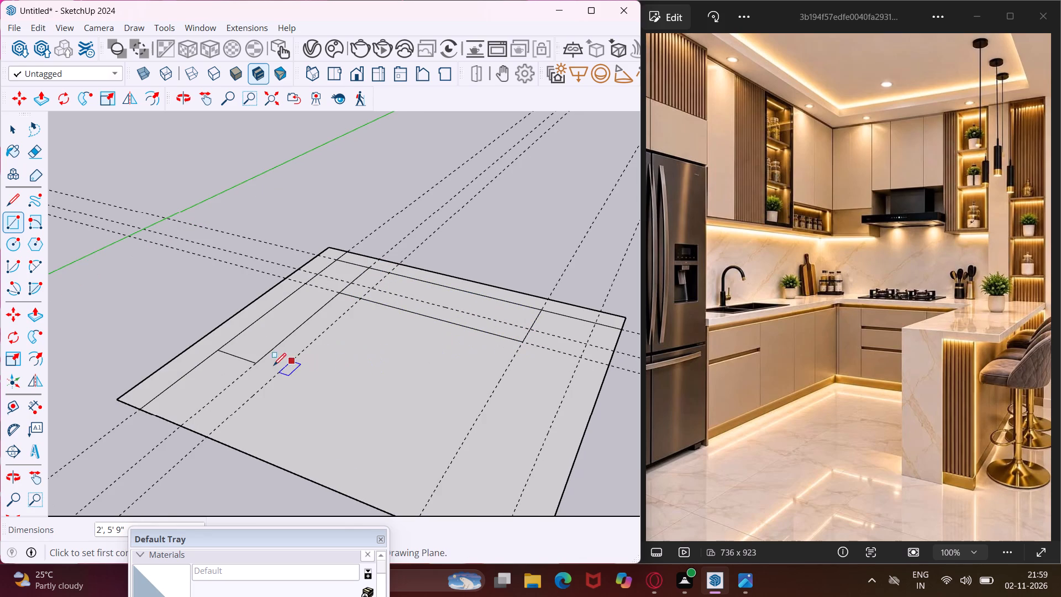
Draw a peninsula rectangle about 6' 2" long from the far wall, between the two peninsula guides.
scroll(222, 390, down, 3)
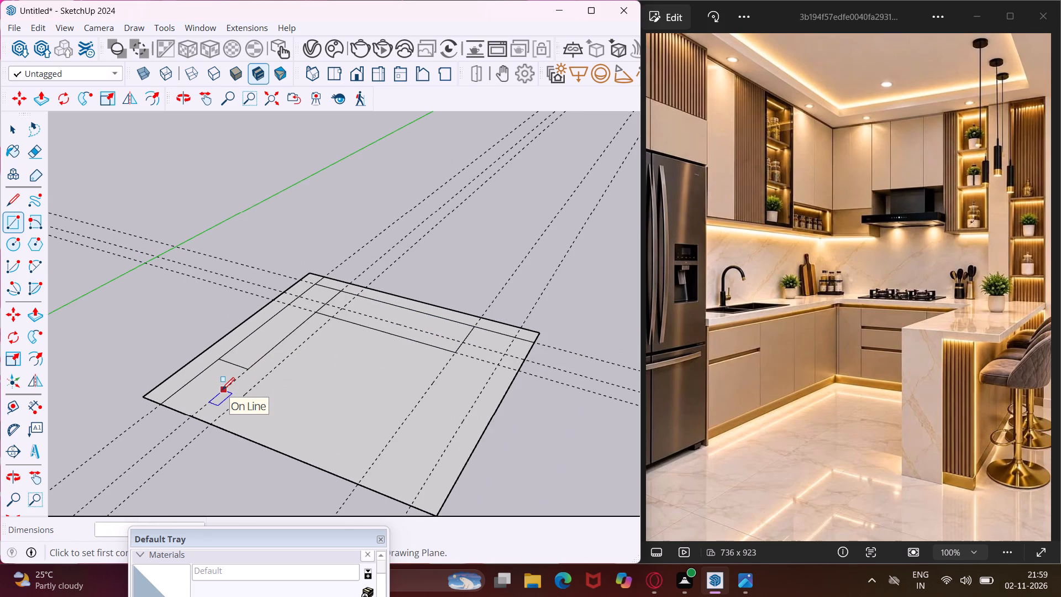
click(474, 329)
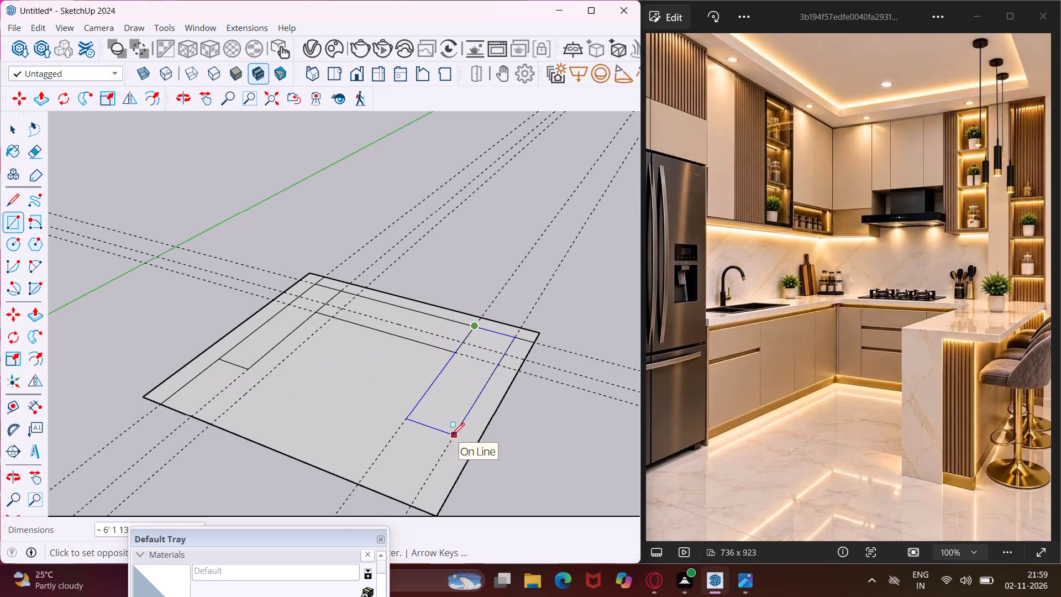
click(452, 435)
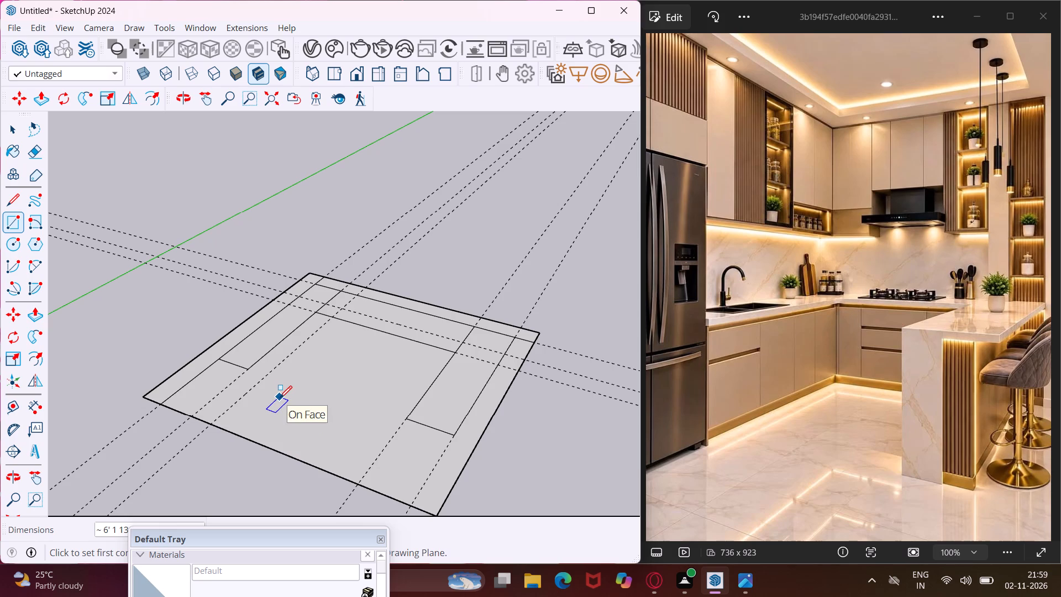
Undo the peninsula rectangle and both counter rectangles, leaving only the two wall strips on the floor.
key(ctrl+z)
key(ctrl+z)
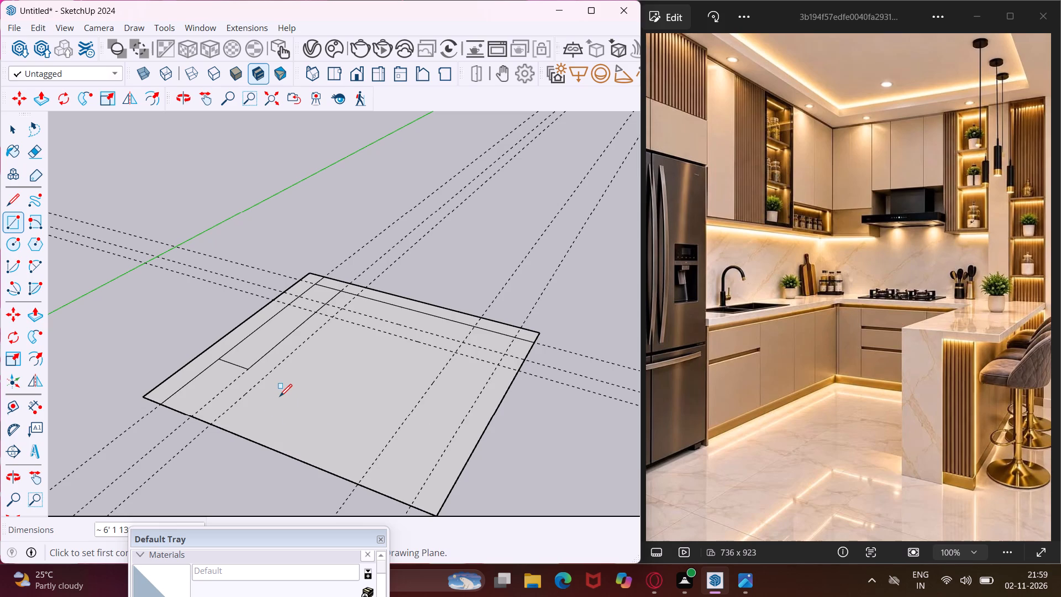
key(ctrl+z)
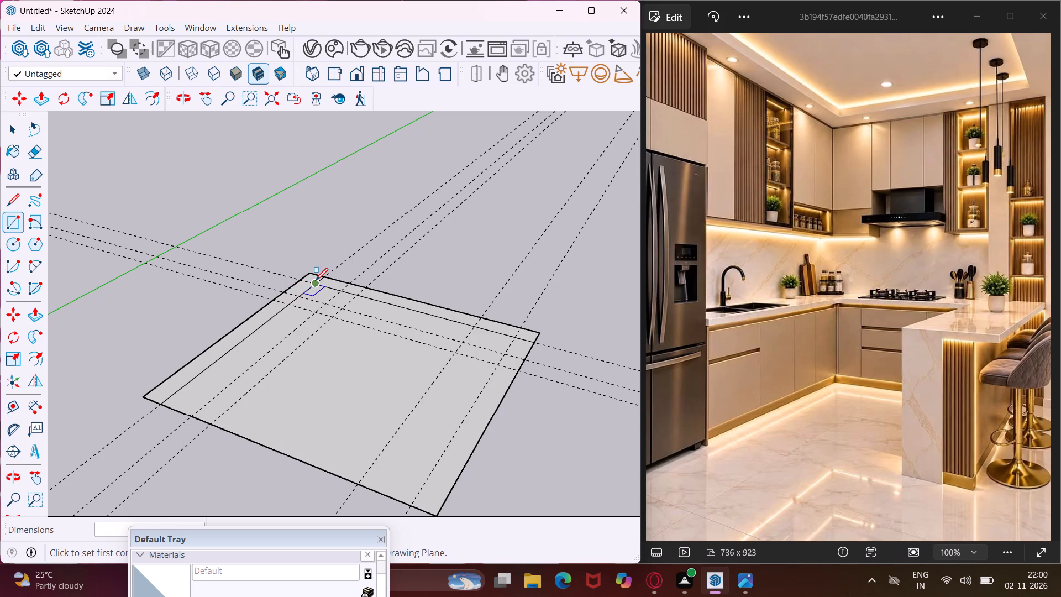
Draw a counter rectangle about 6' 9" long from the walls' inner corner along the first wall, out to the outermost guide.
click(316, 280)
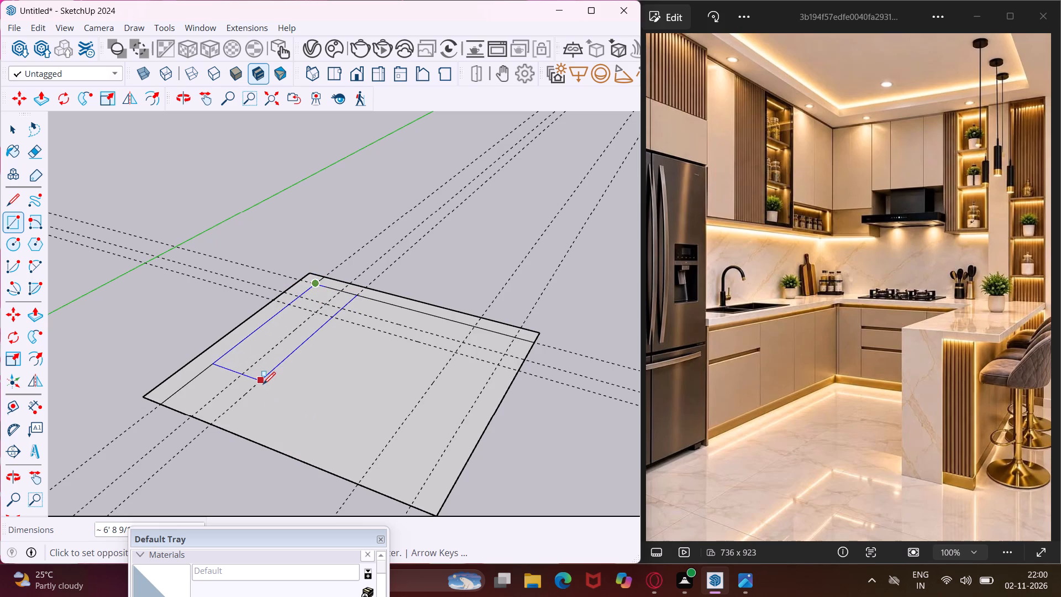
click(261, 385)
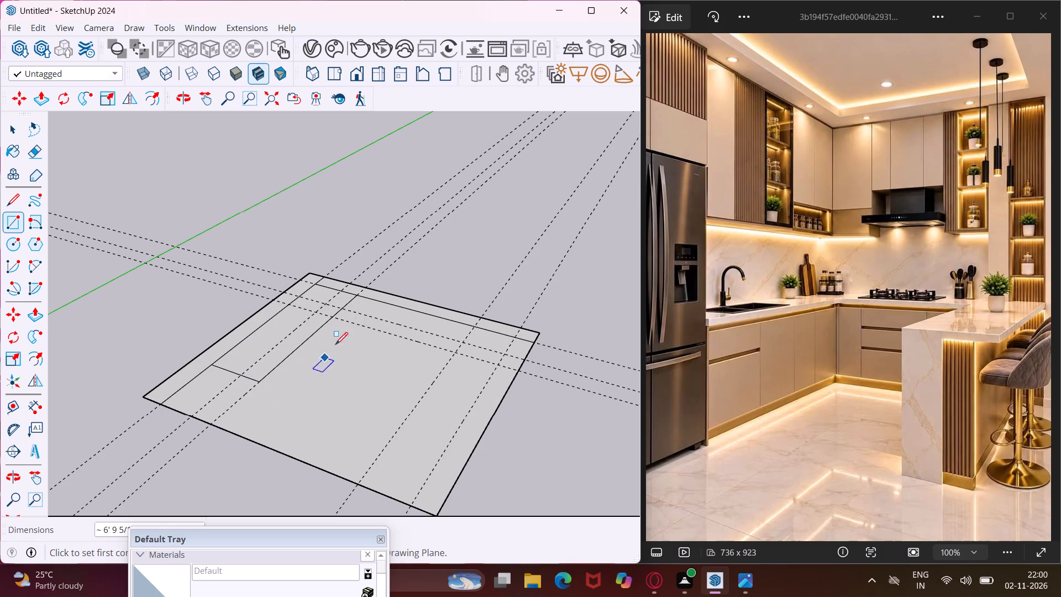
Draw a 2' deep counter rectangle along the far wall, from the first counter to the near peninsula guide.
click(359, 297)
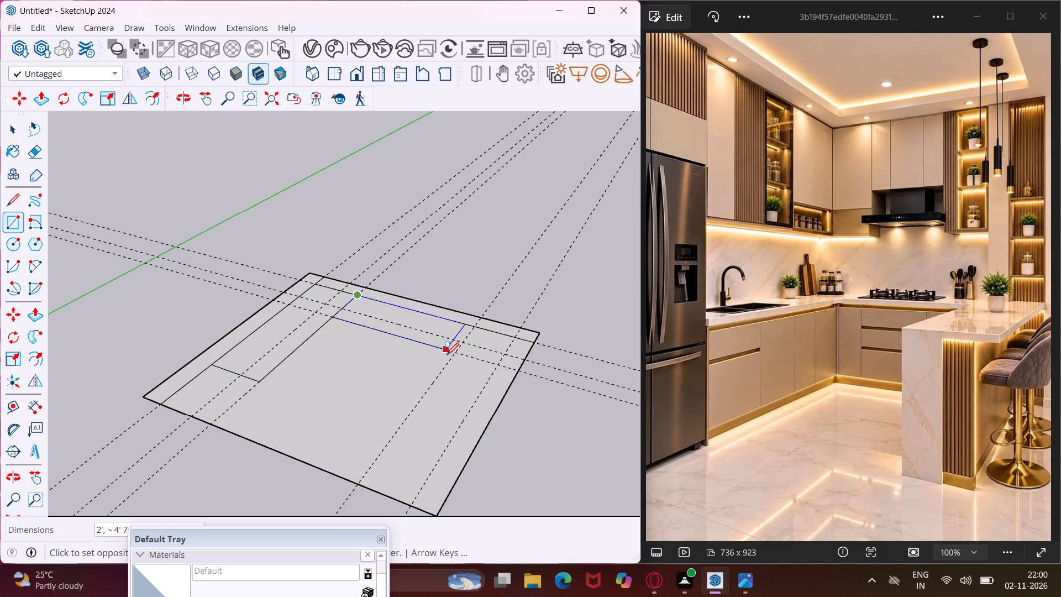
click(456, 352)
Draw a peninsula rectangle about 6' 3" long from the far wall, between the two peninsula guides.
click(476, 323)
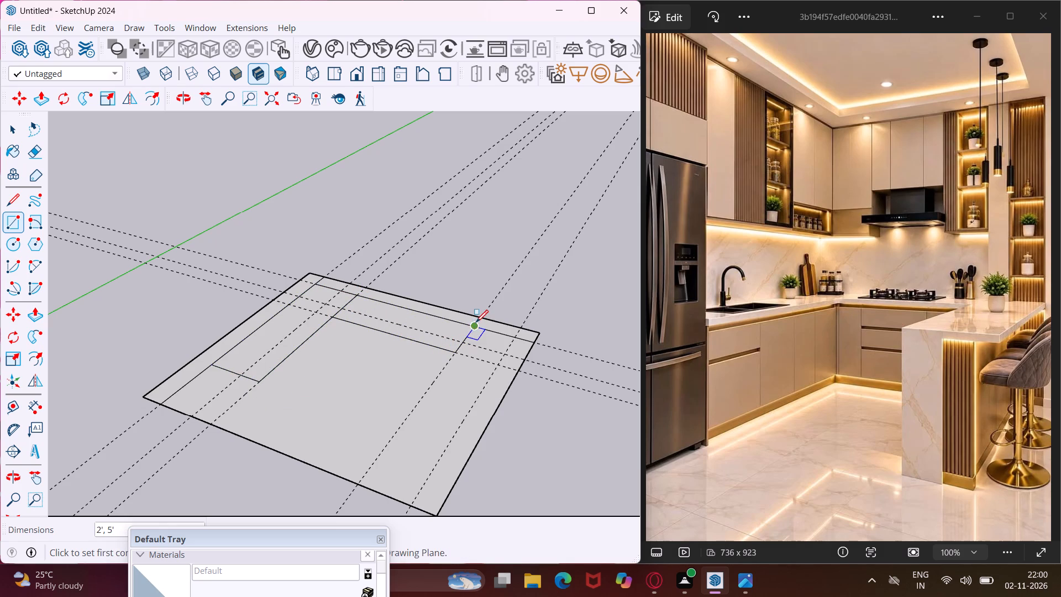
click(451, 437)
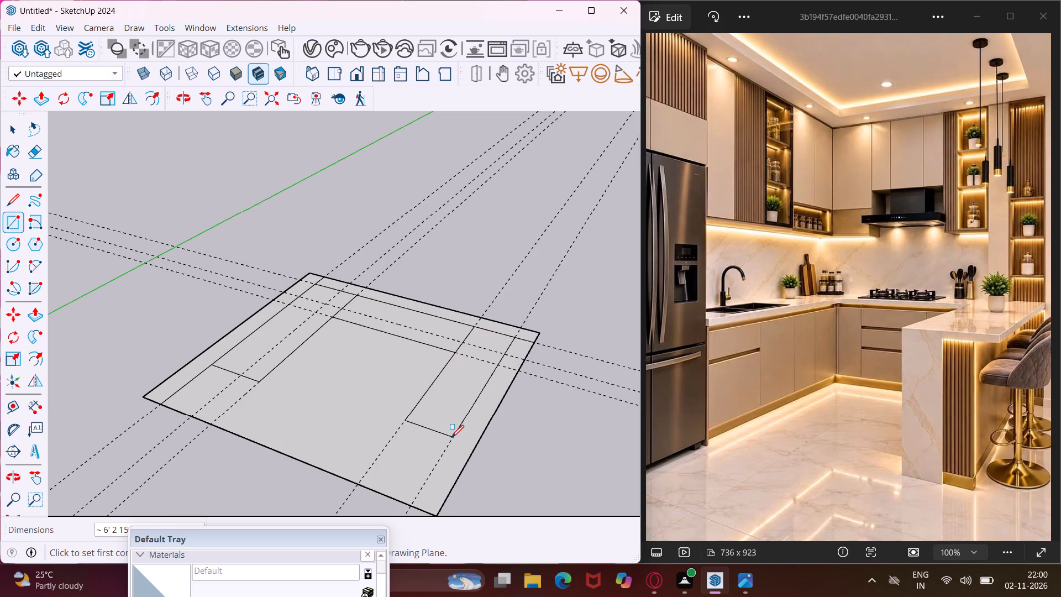
key(Escape)
Move both segments of the floor's open front edge 6" outward along the green axis.
key(space)
scroll(190, 419, up, 2)
click(199, 421)
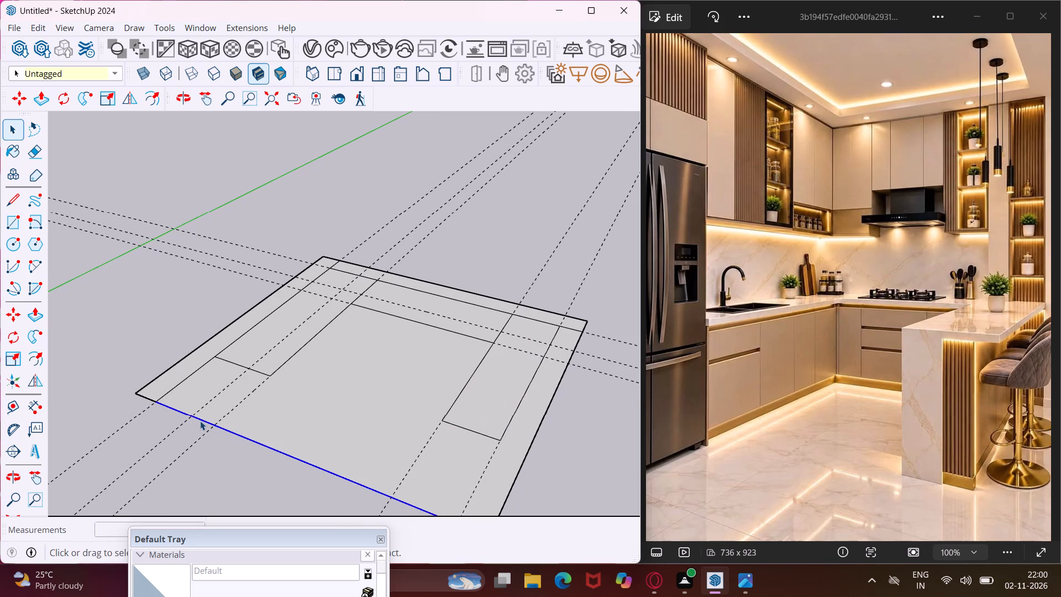
ctrl+click(150, 399)
key(m)
scroll(140, 396, up, 3)
click(132, 394)
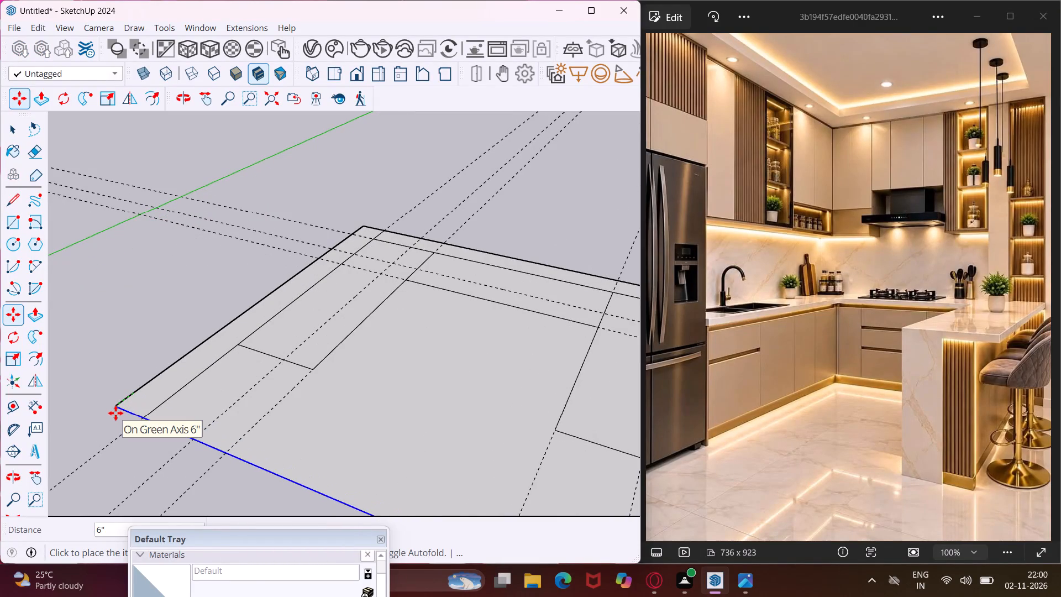
click(115, 413)
key(Escape)
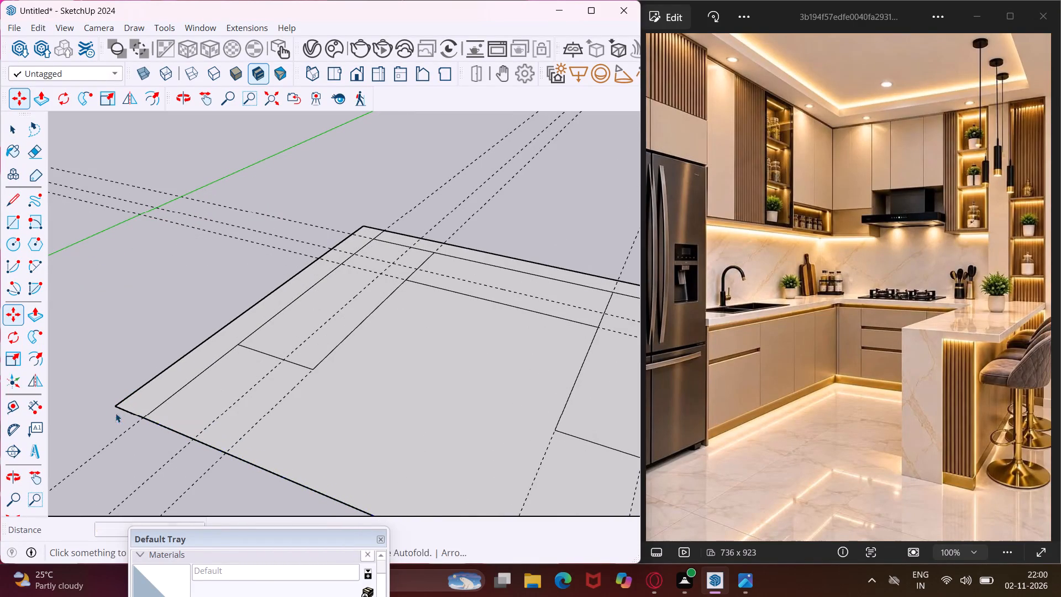
Push/Pull the first wall strip, nearest the green axis, up 10'.
key(space)
scroll(326, 331, up, 3)
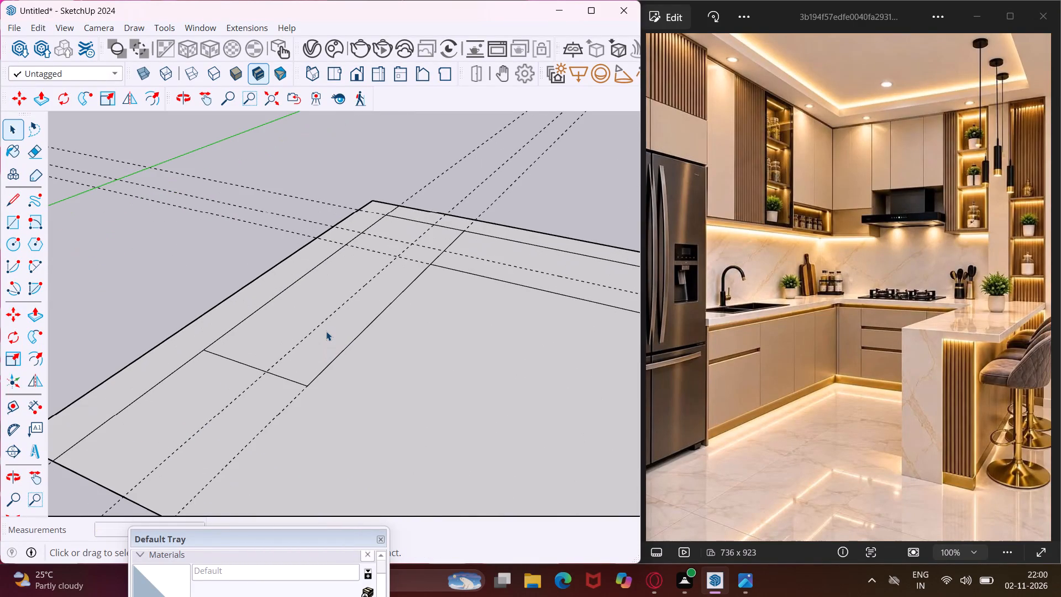
click(177, 362)
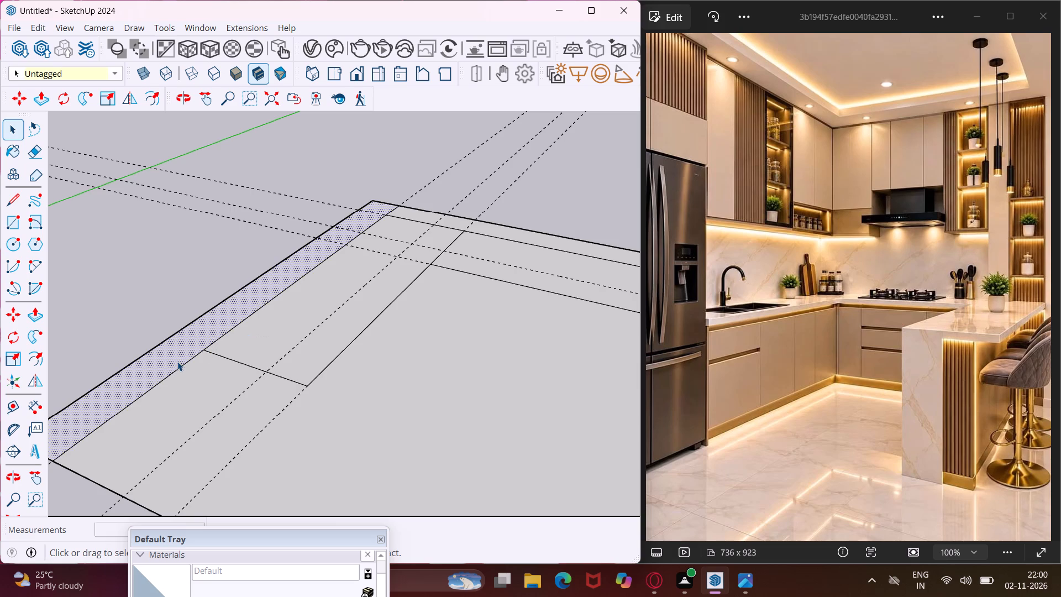
key(p)
click(177, 362)
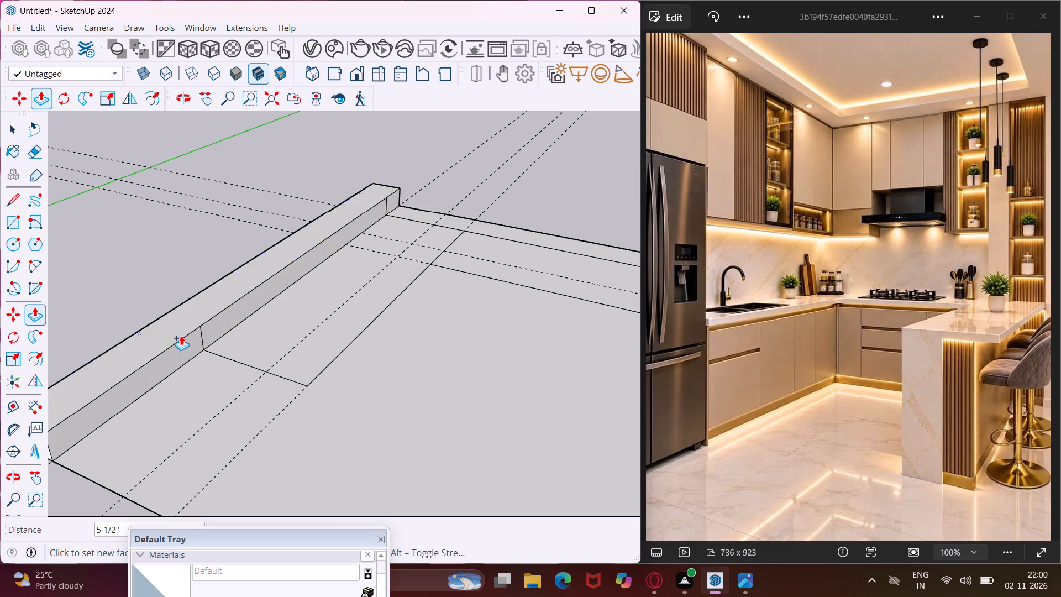
text(10')
key(Return)
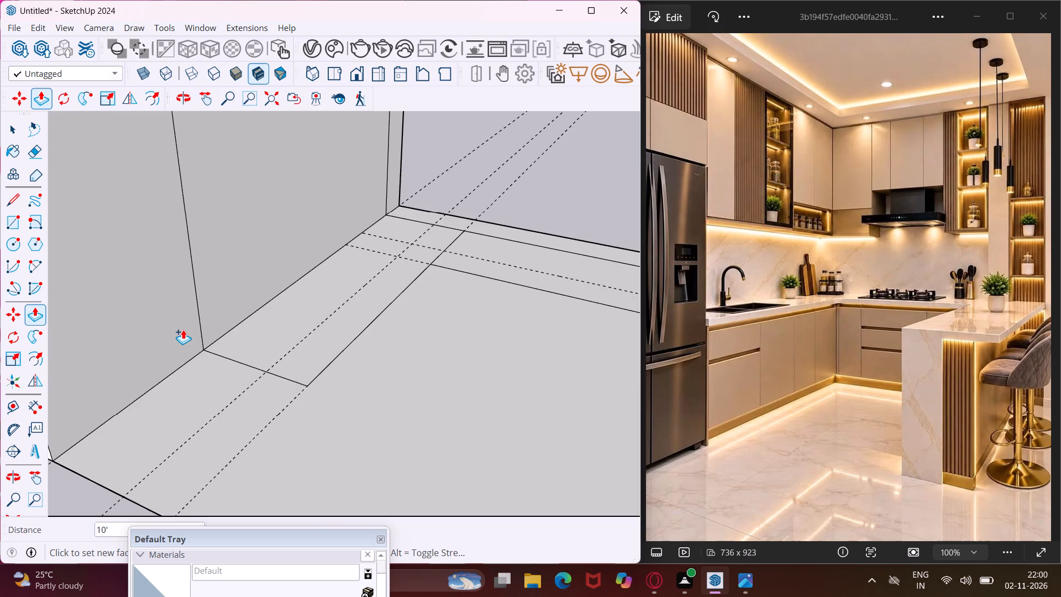
Push/Pull the far wall strip up by the same 10'.
scroll(171, 332, down, 8)
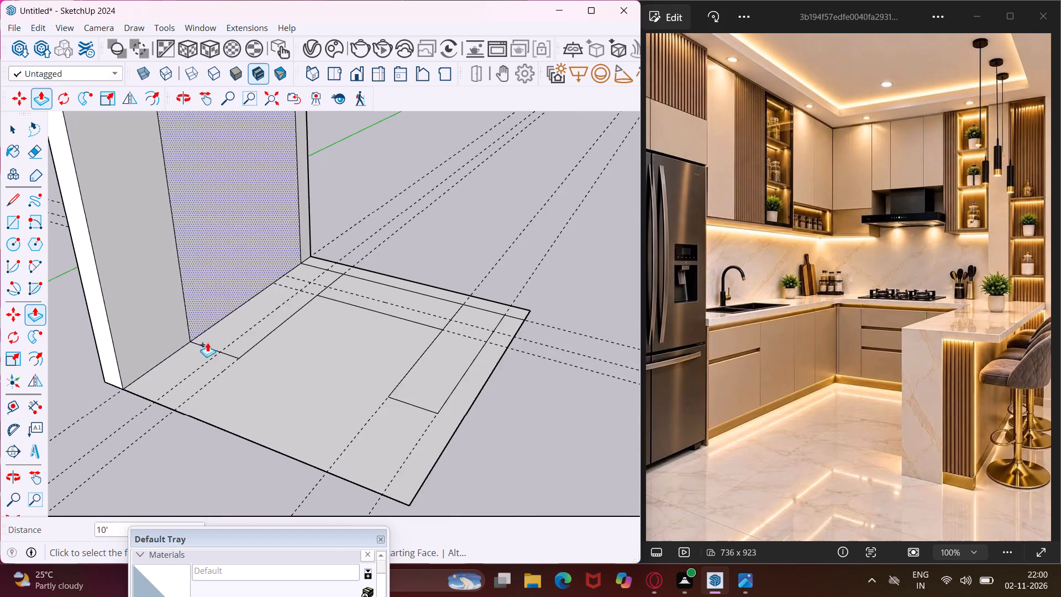
scroll(523, 321, up, 3)
double_click(516, 313)
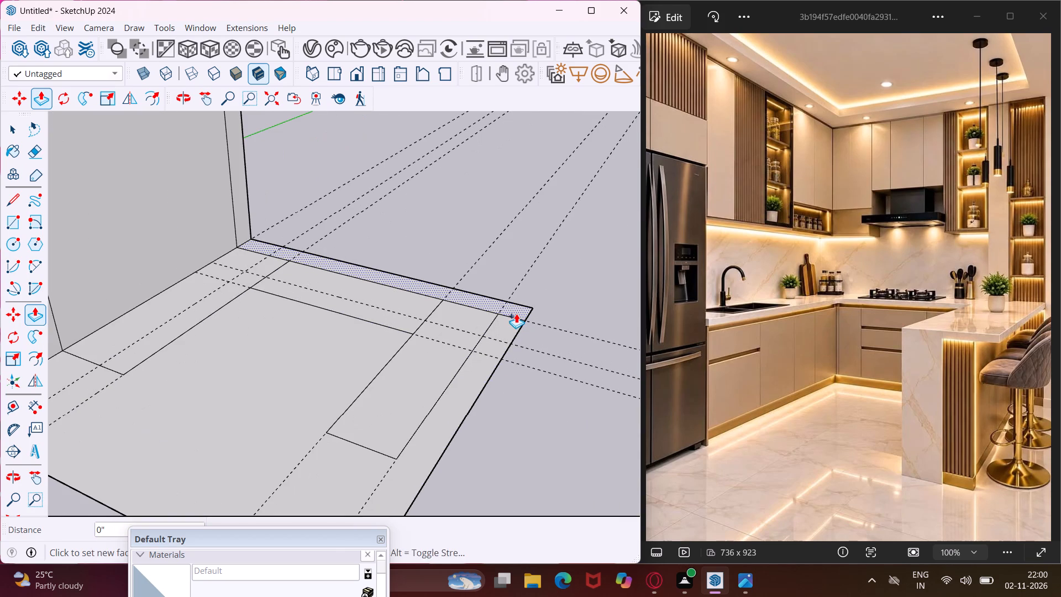
Push/Pull the counter rectangle along the first wall up 3'.
scroll(480, 341, down, 10)
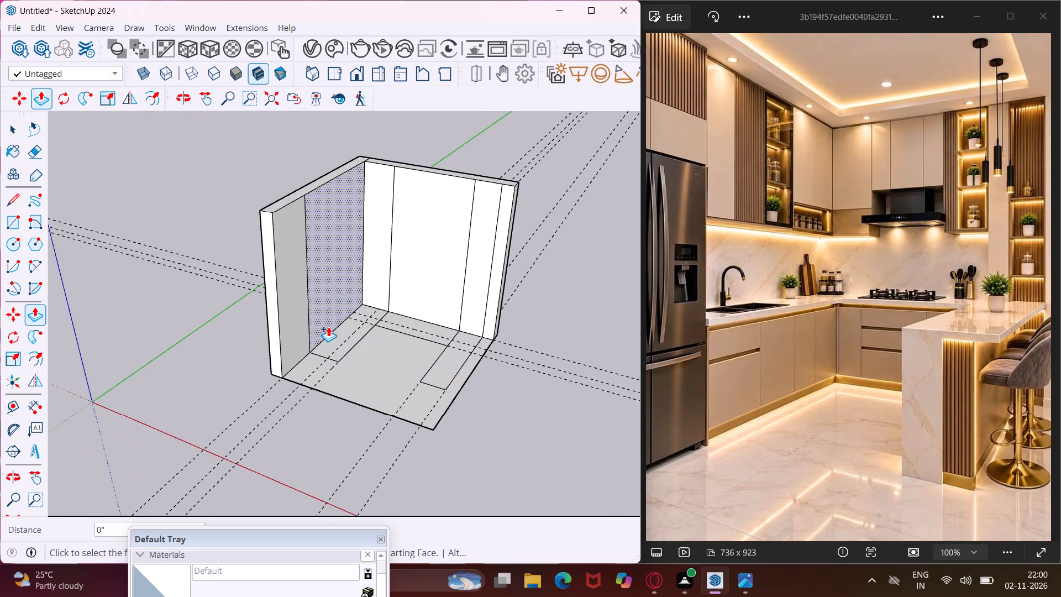
scroll(326, 335, up, 8)
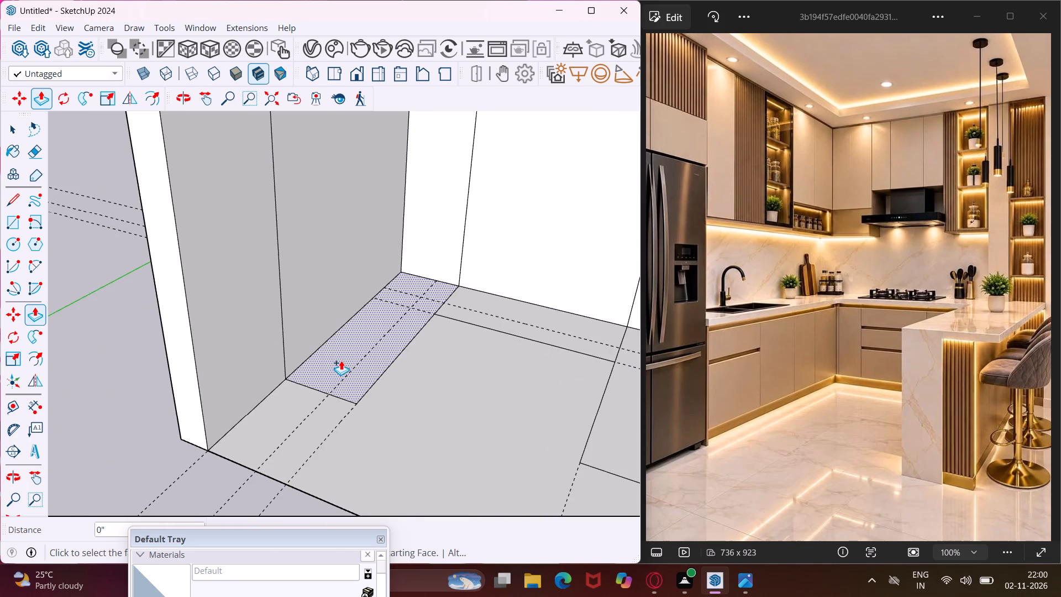
click(341, 360)
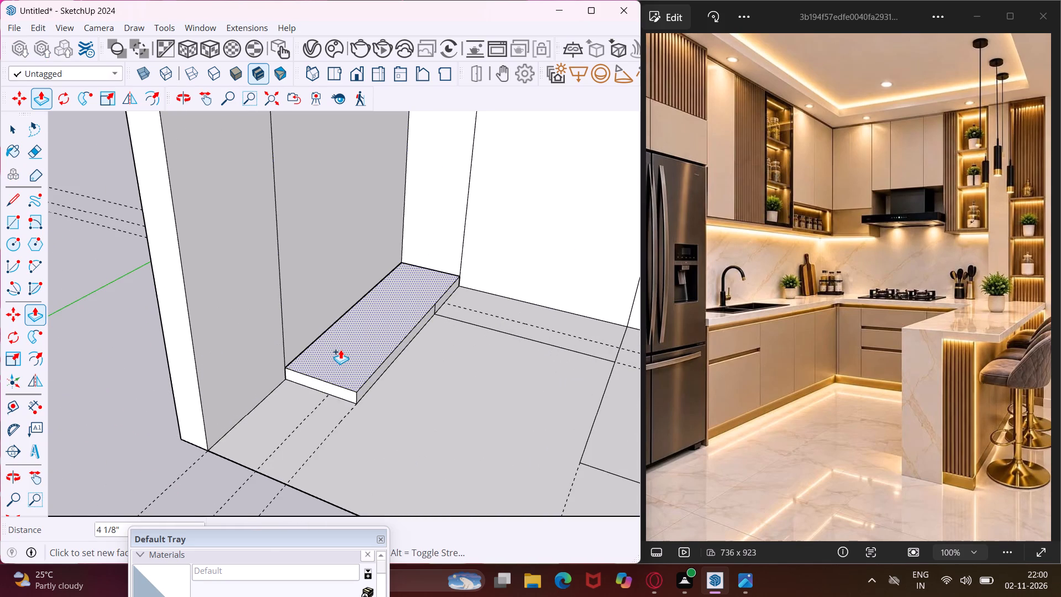
text(3')
key(Return)
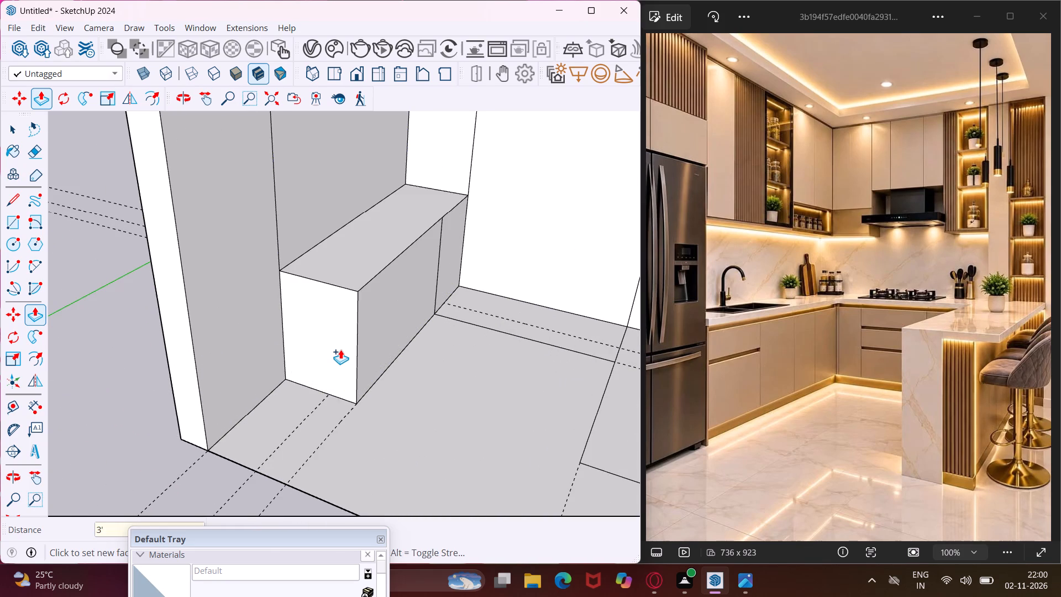
Push/Pull the far-wall counter and the peninsula rectangles up by the same 3'.
scroll(565, 332, up, 2)
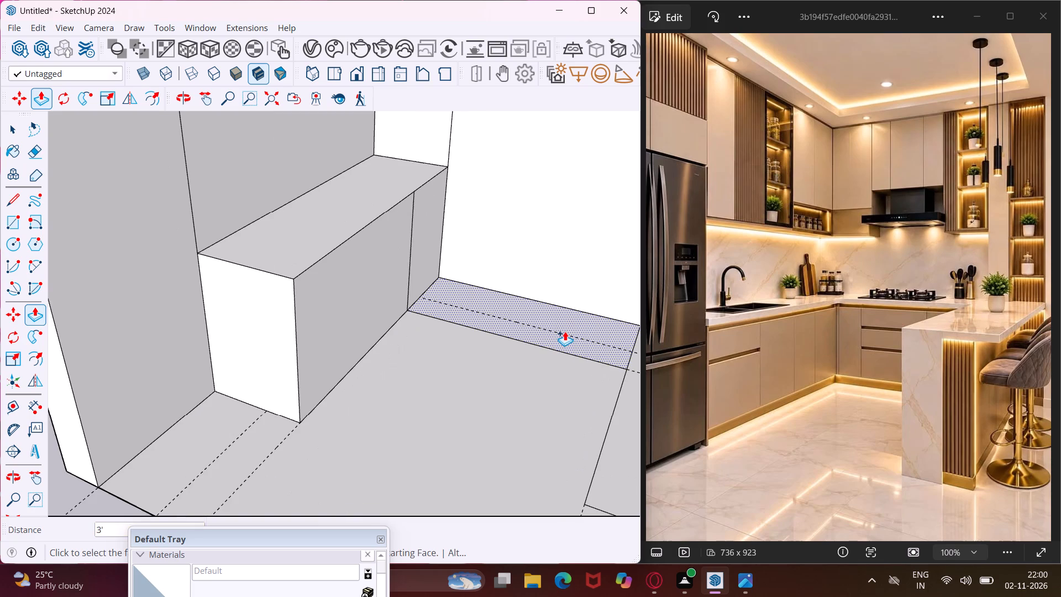
double_click(565, 331)
scroll(369, 316, down, 3)
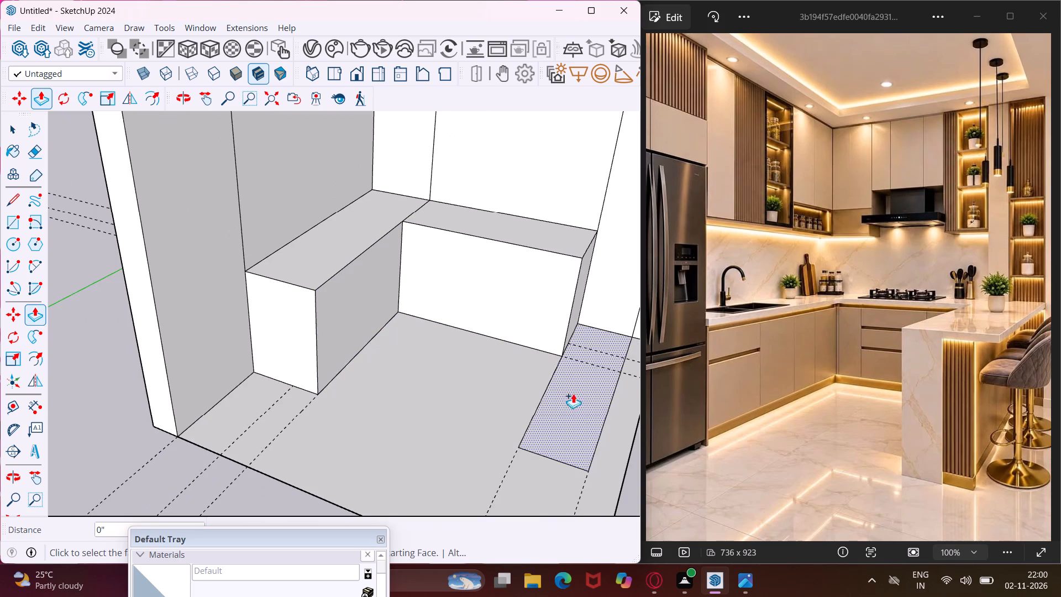
double_click(579, 399)
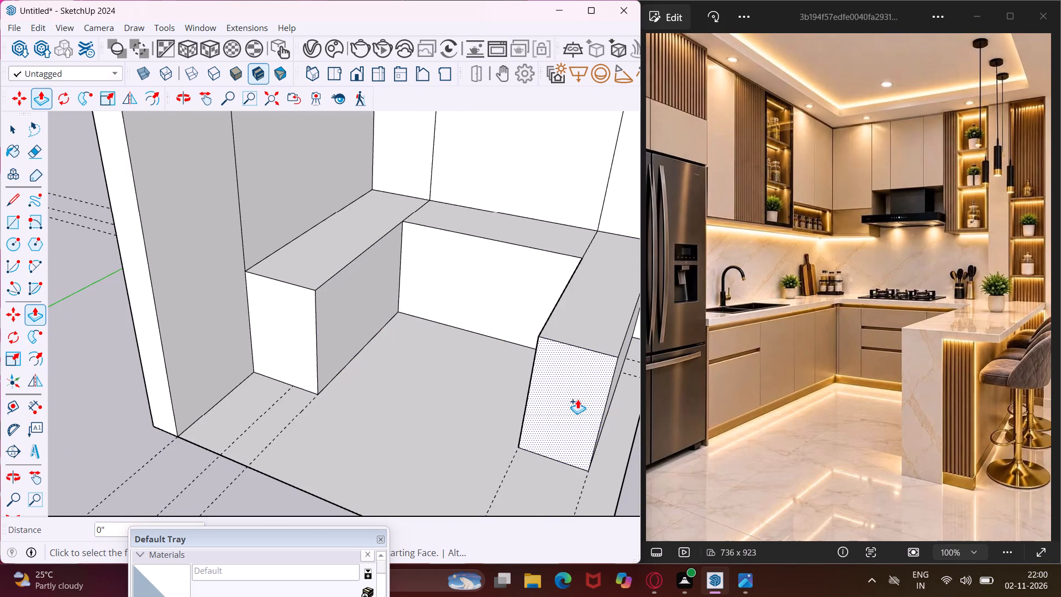
Push/Pull the peninsula's top down 2" as a new face, keeping the starting face, for a countertop thickness.
scroll(584, 372, up, 2)
click(586, 324)
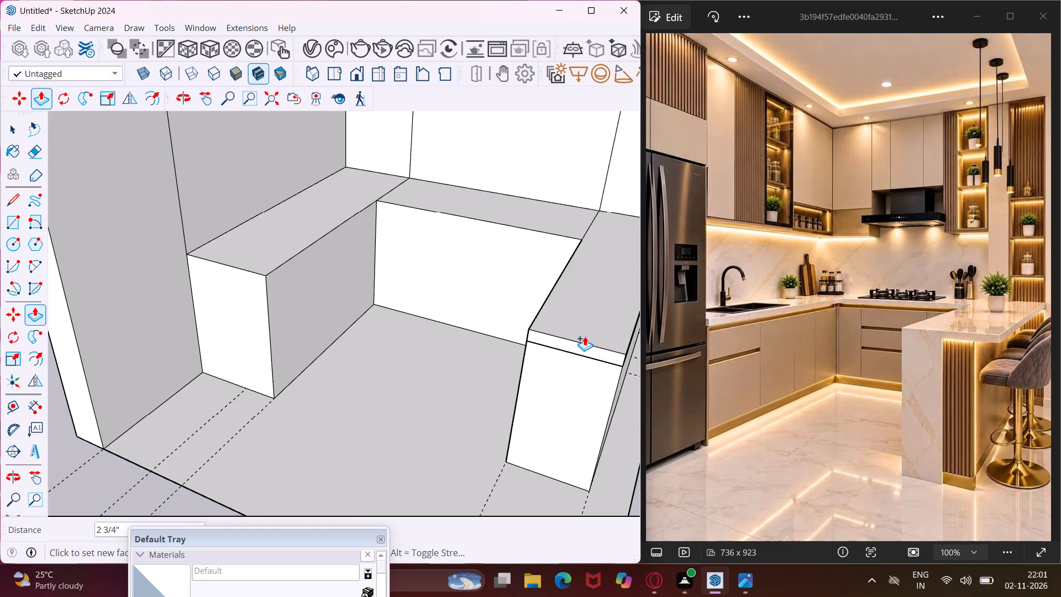
text(2")
key(Return)
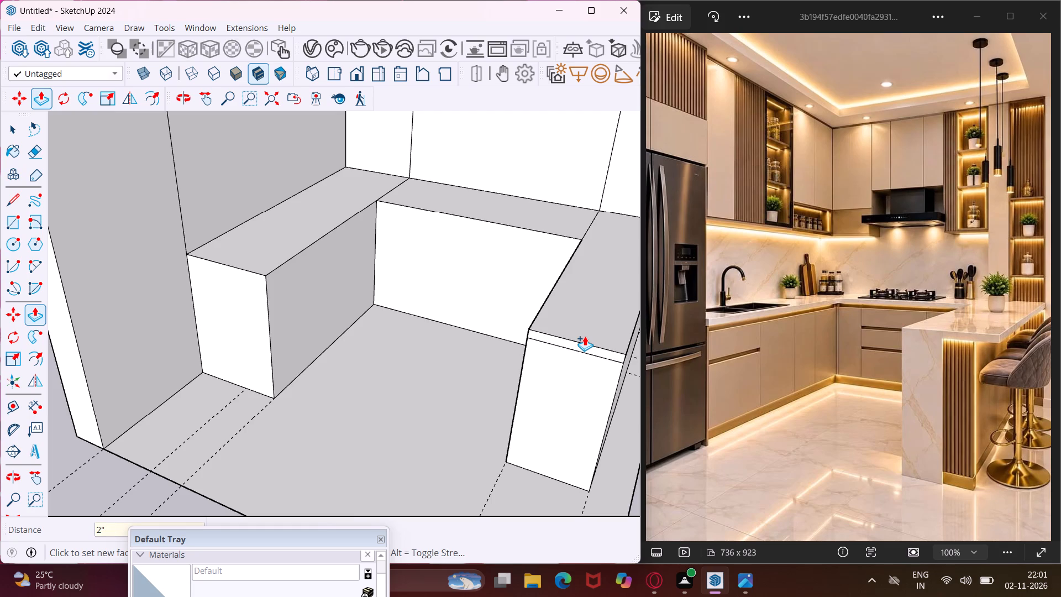
Push/Pull the first-wall counter's top down 2" as a new face to form its countertop thickness.
scroll(585, 336, up, 1)
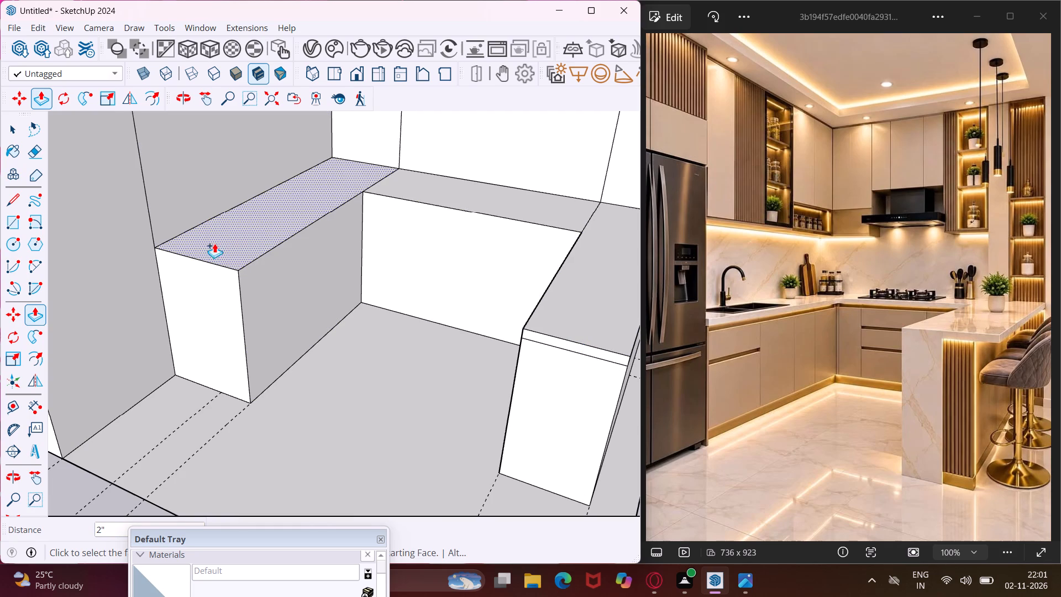
click(229, 244)
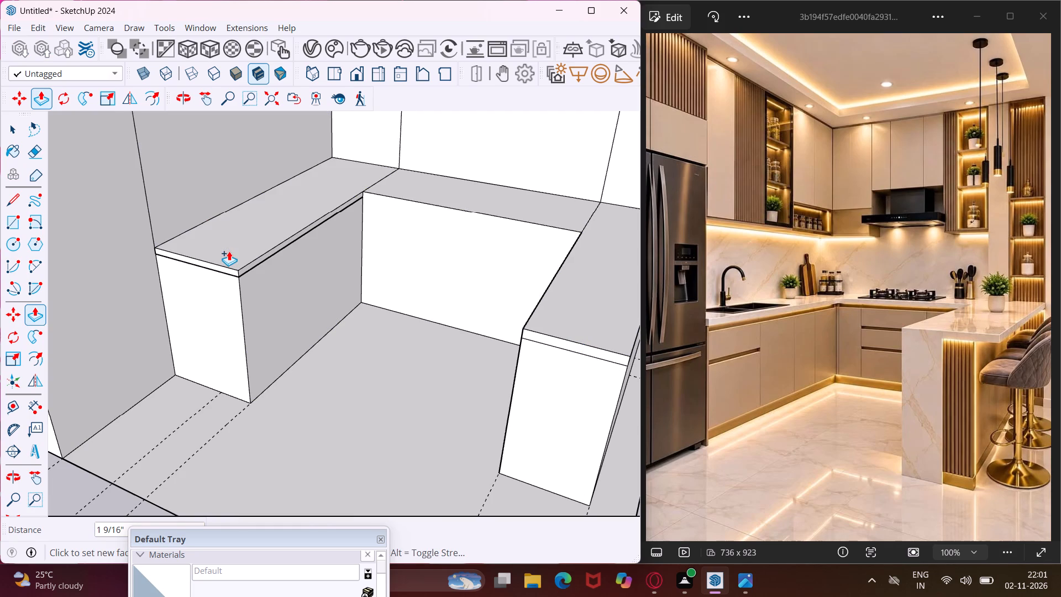
text(2")
key(Return)
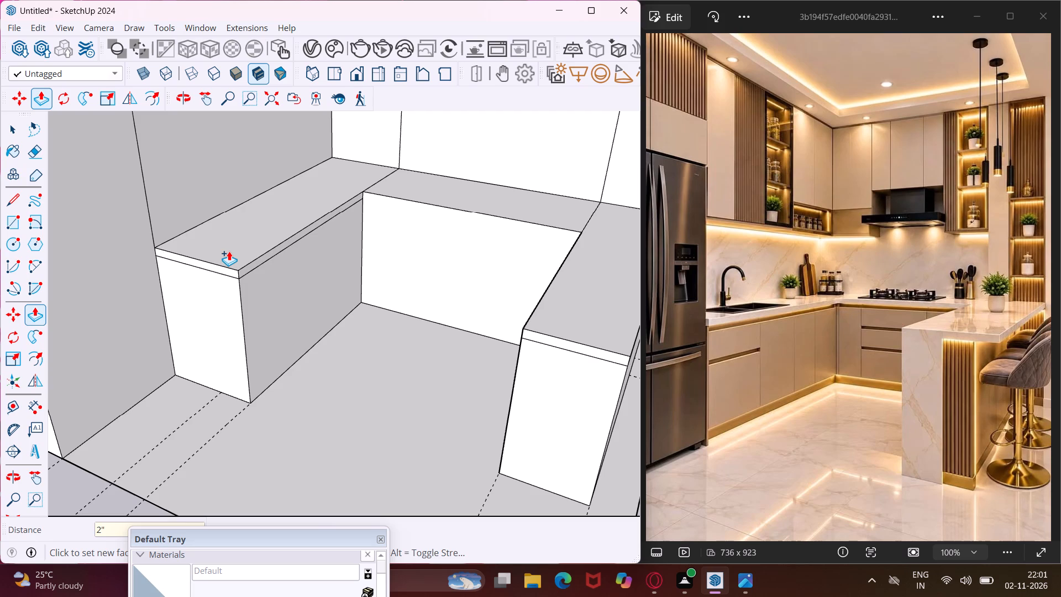
Push/Pull the far-wall counter's top down 2" as a new face to form its countertop thickness.
scroll(492, 204, up, 2)
click(493, 203)
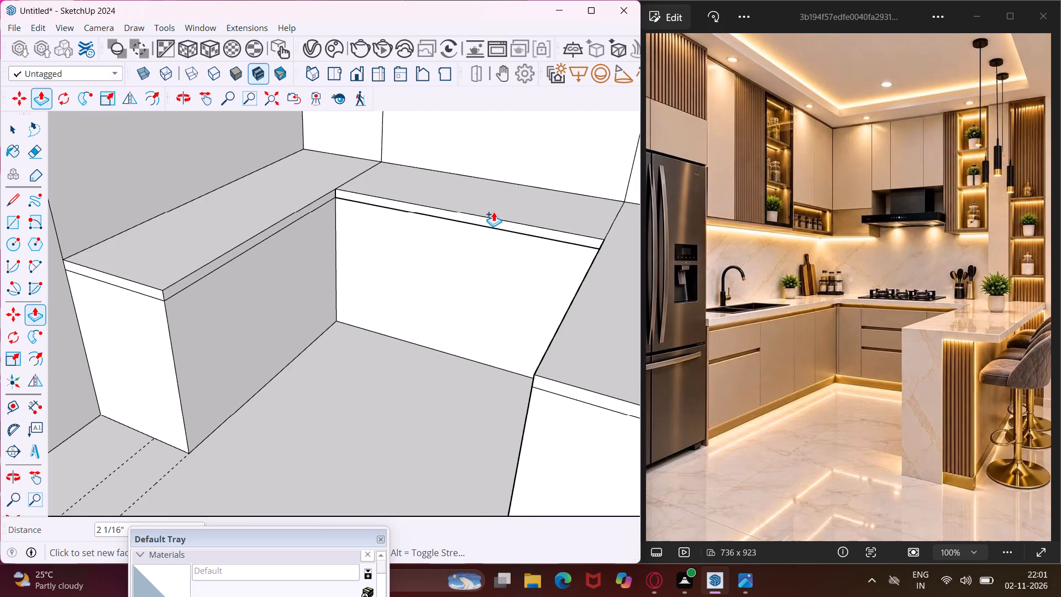
text(2")
key(Return)
scroll(493, 212, down, 2)
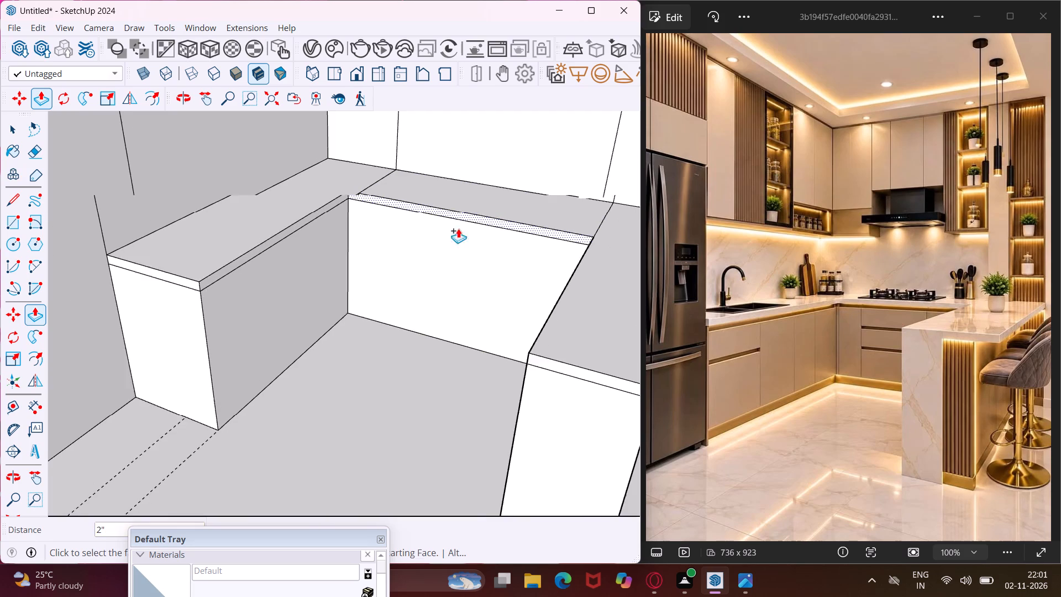
Push/Pull the tops of the first-wall and far-wall counters down 3" as new faces, adding a second line below each countertop.
scroll(243, 248, up, 2)
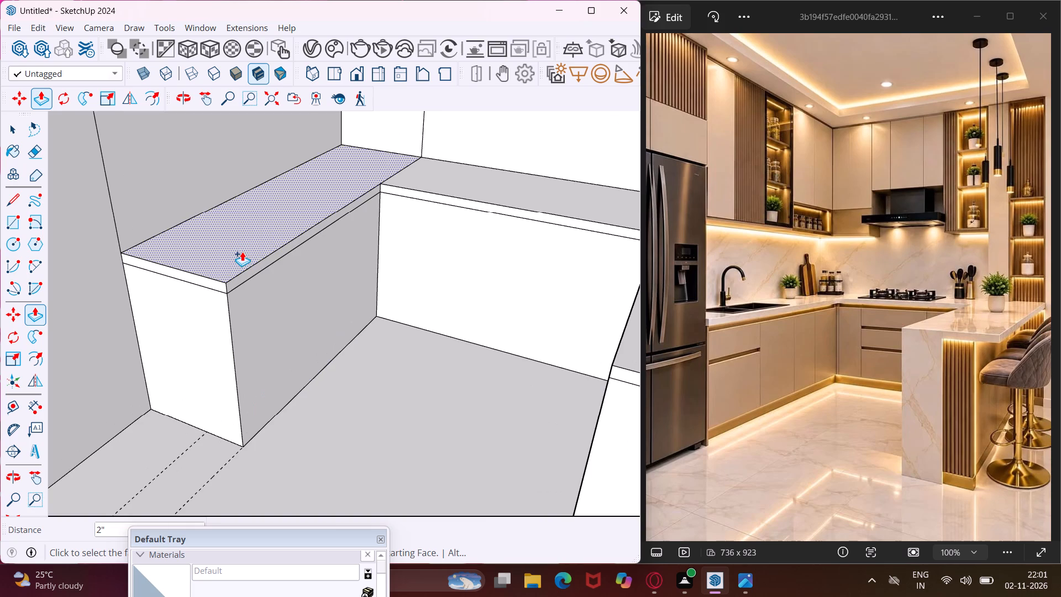
click(242, 252)
text(3")
key(Return)
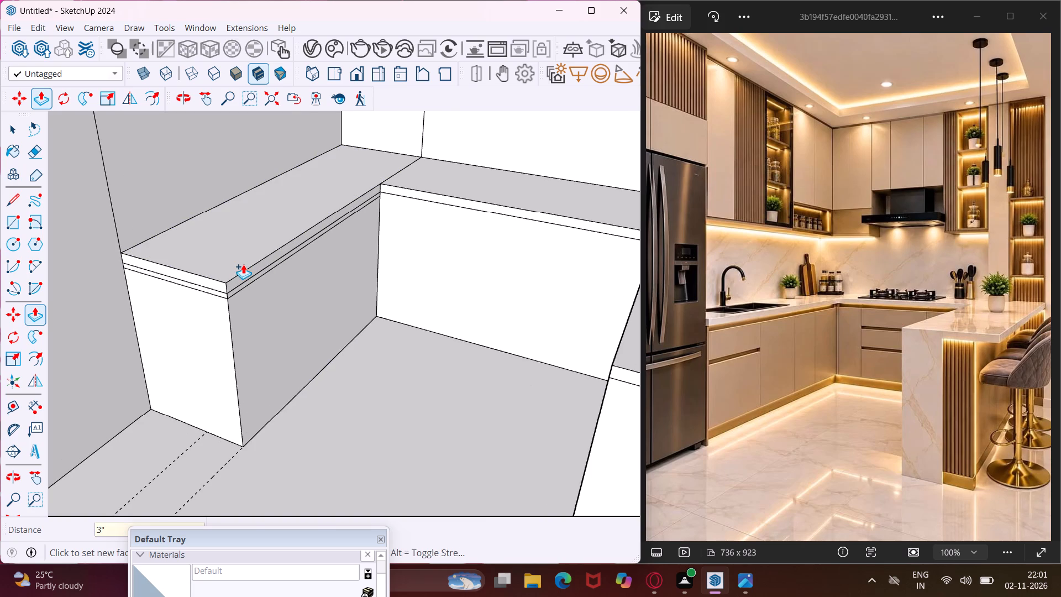
scroll(243, 264, up, 2)
click(489, 179)
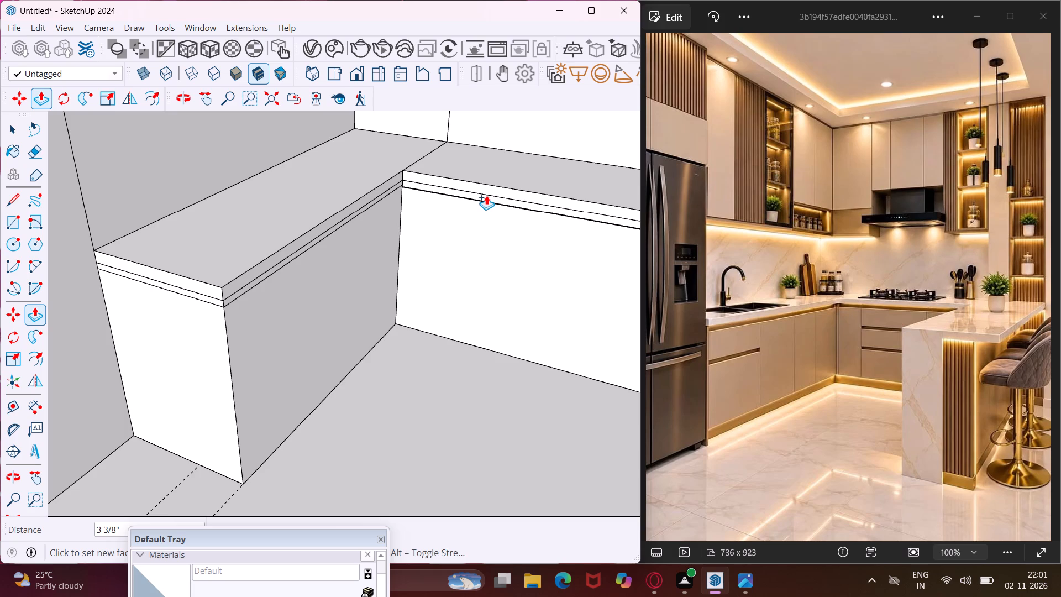
text(3")
key(Return)
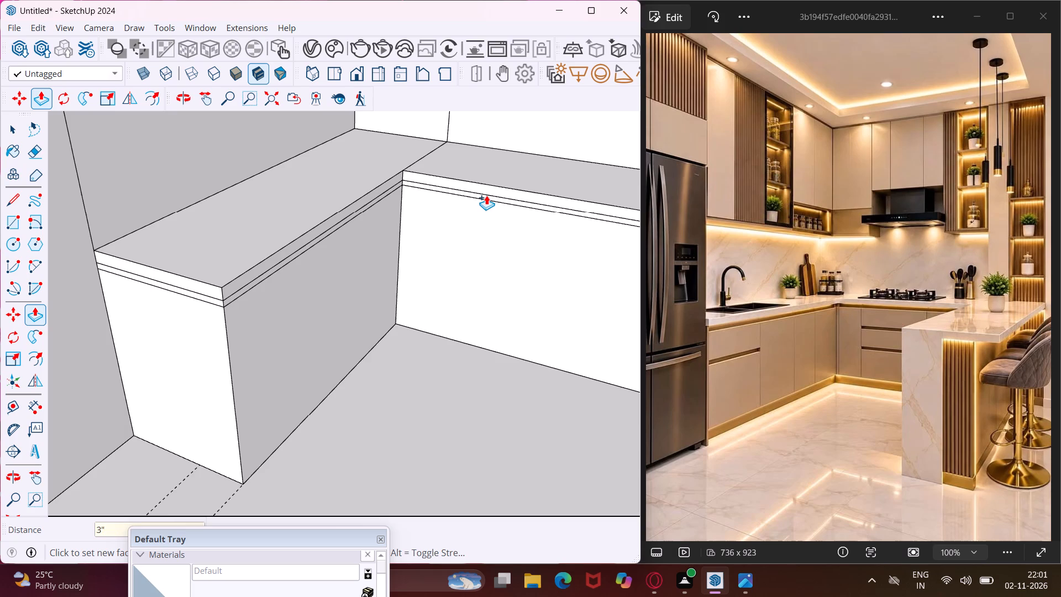
Push/Pull the first-wall counter's top down 2' 8" as a new face to mark the skirting line near the floor.
scroll(482, 211, down, 1)
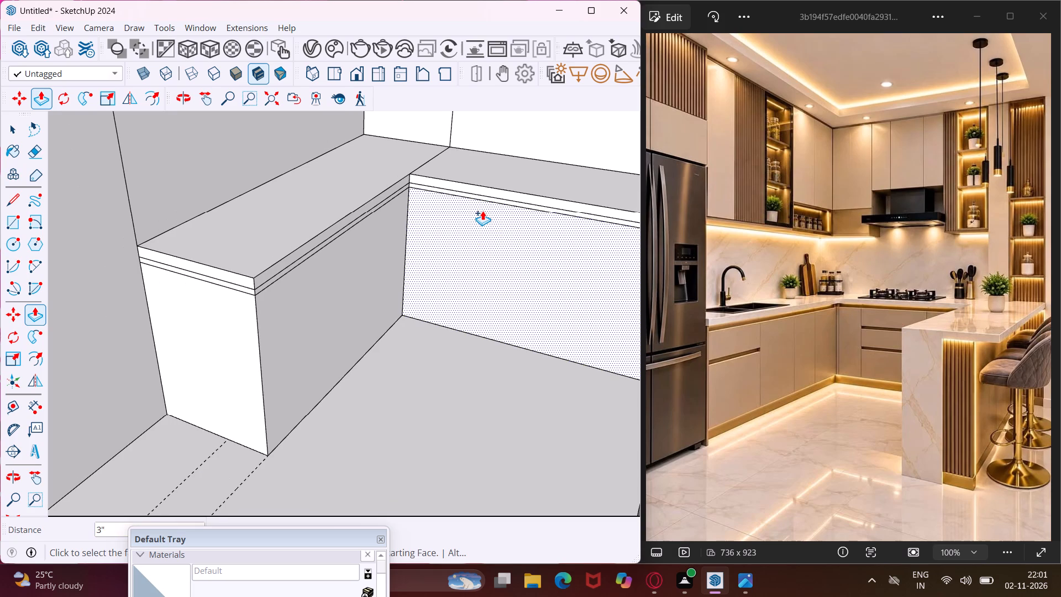
click(270, 253)
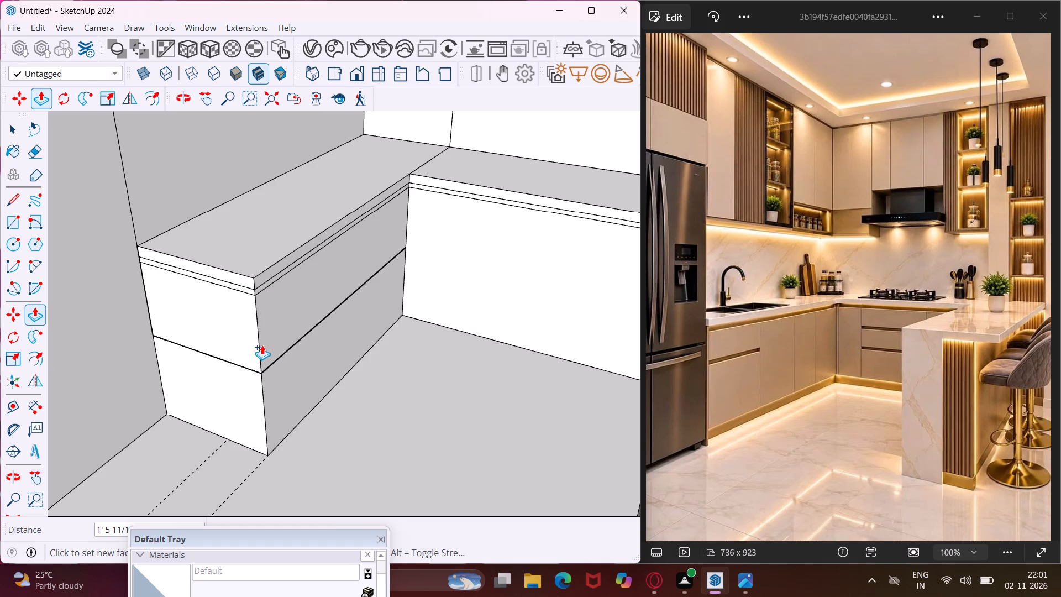
text(2')
text(8")
key(Return)
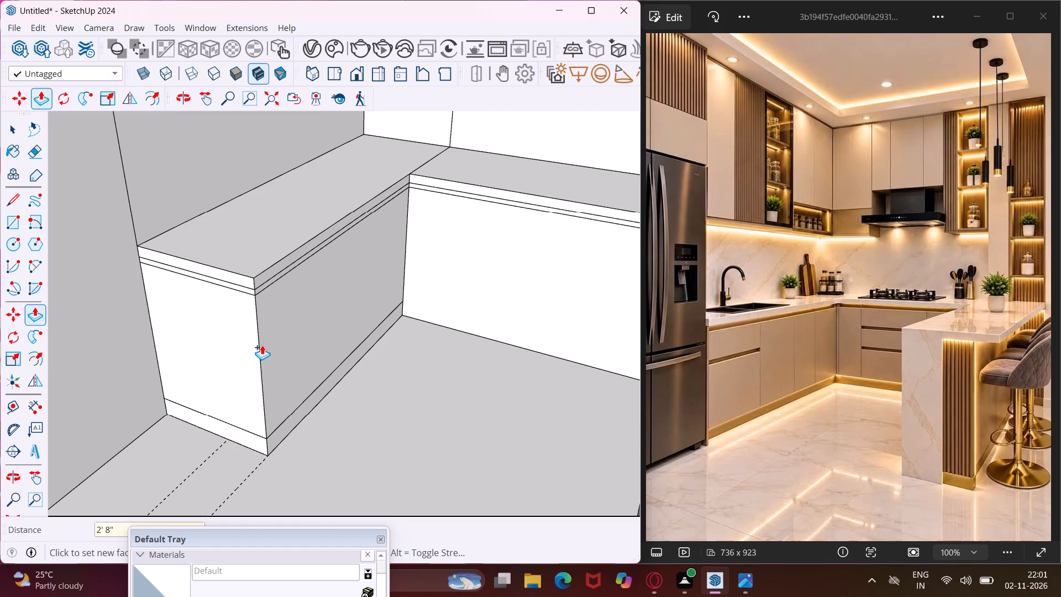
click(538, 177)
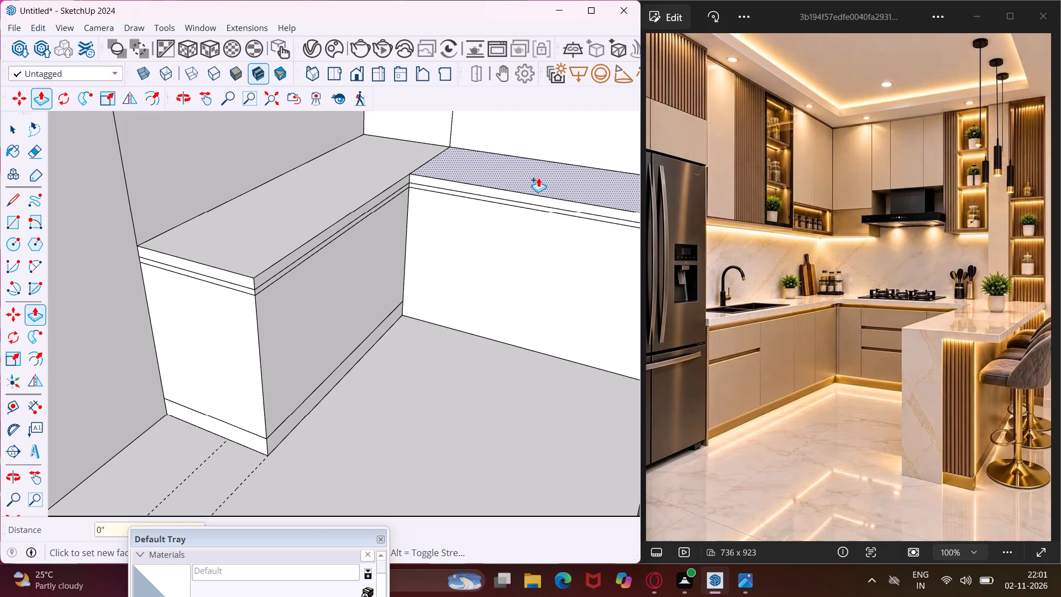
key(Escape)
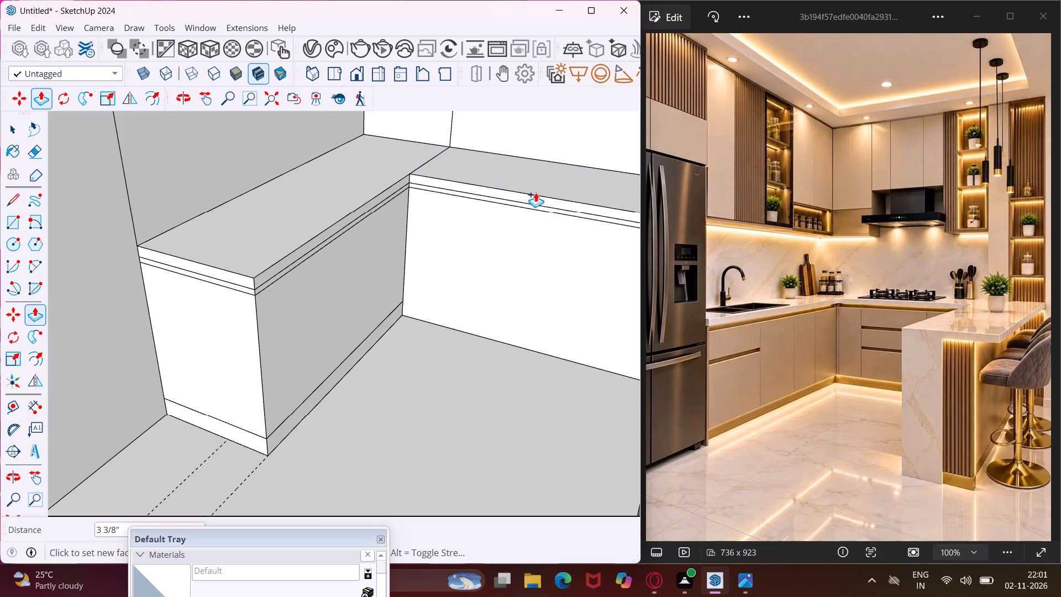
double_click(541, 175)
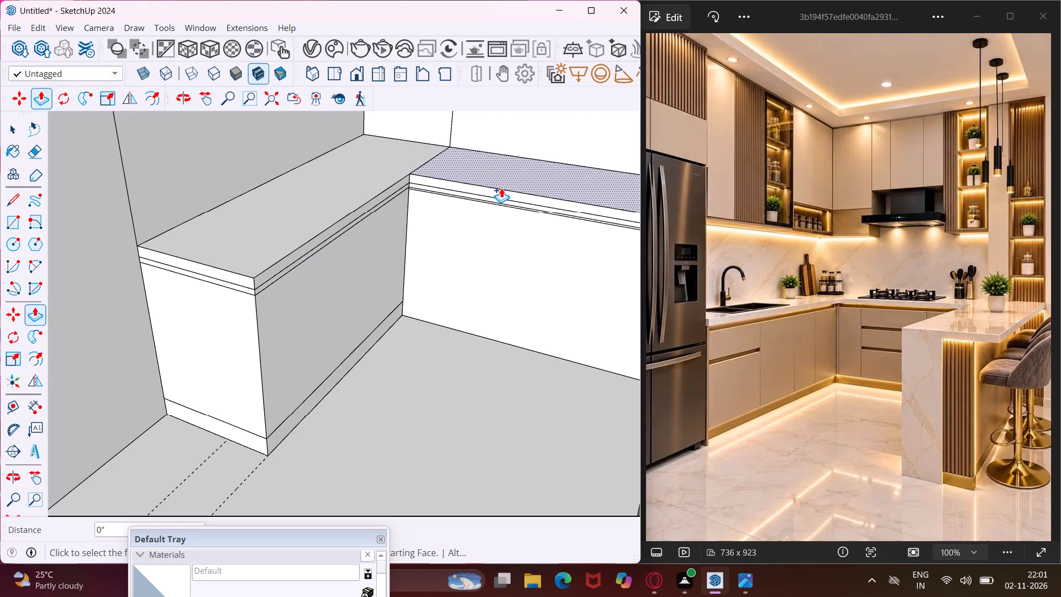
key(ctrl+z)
Push/Pull the far-wall counter's and peninsula's tops down 2' 8" as new faces, level with the first-wall counter's skirting line.
click(509, 177)
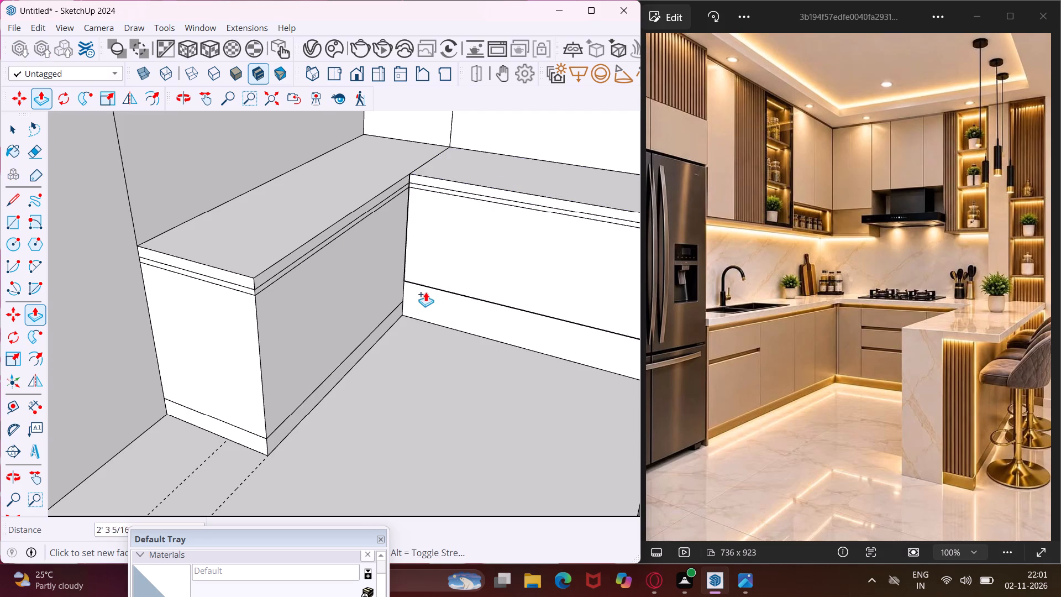
click(393, 308)
scroll(295, 303, down, 8)
middle_drag(342, 292, 509, 332)
scroll(520, 268, up, 6)
scroll(475, 226, up, 3)
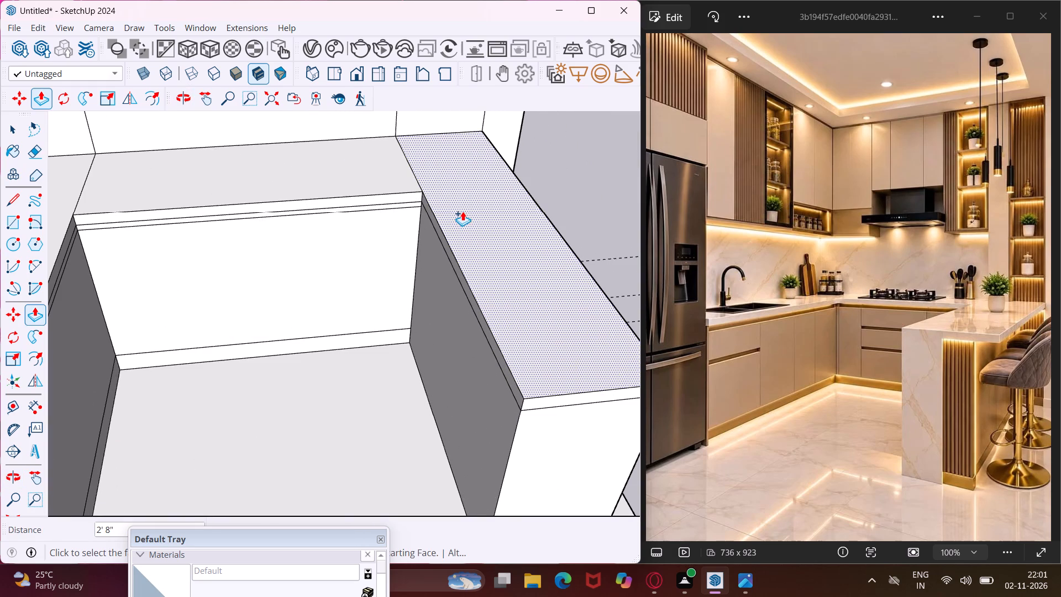
click(462, 210)
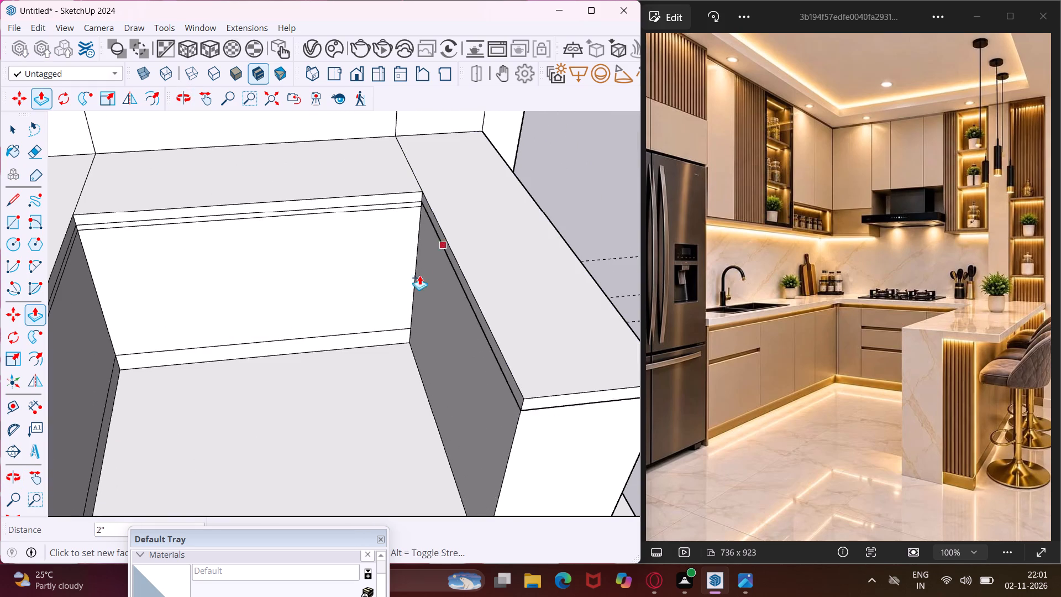
click(388, 329)
scroll(359, 287, down, 3)
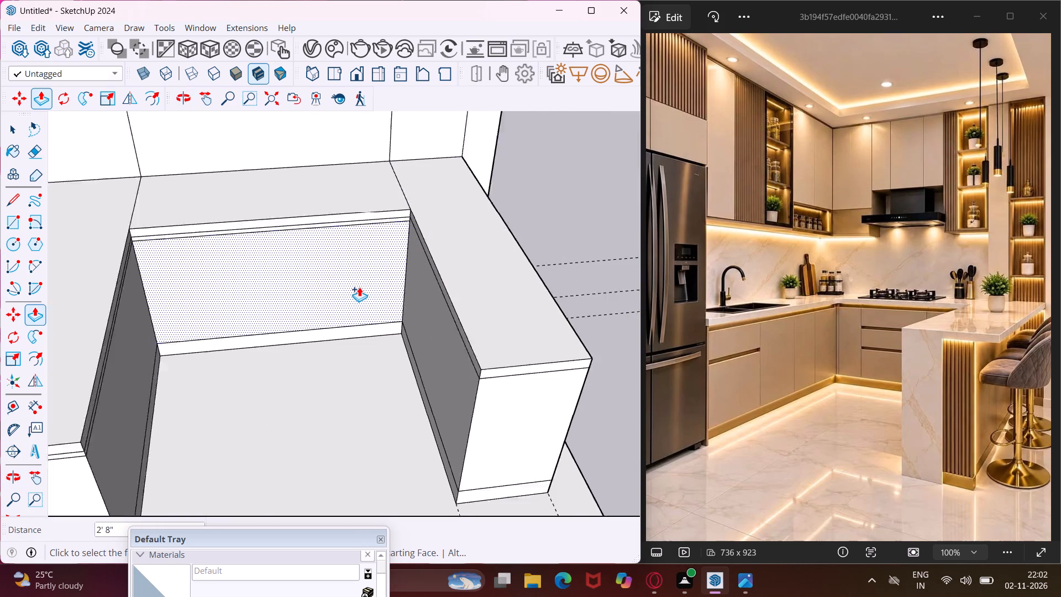
scroll(359, 287, down, 6)
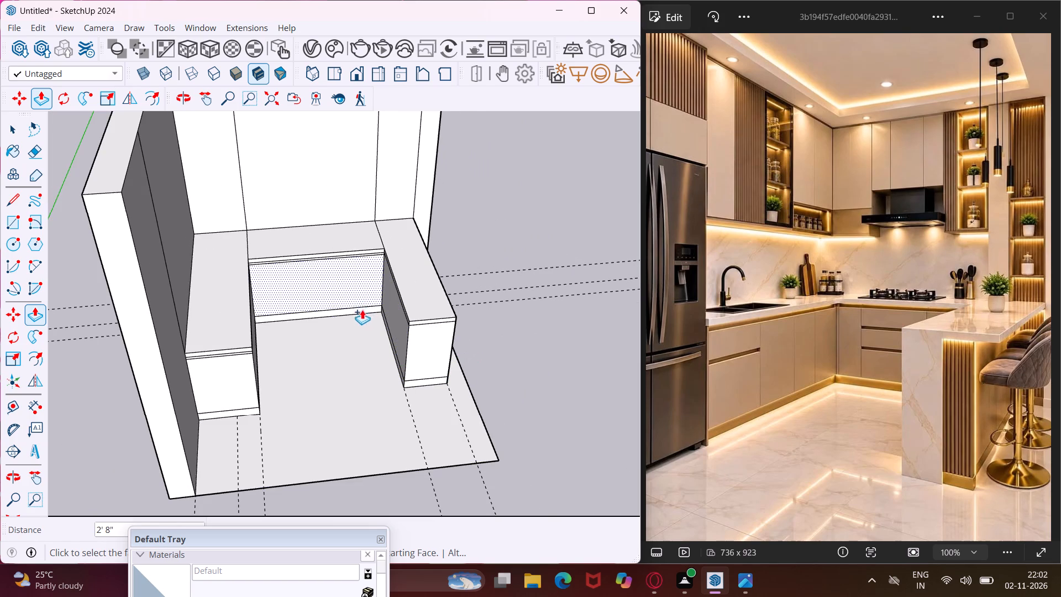
key(Escape)
key(space)
Copy the first-wall counter's outer vertical front edge about 1' 9 5/8" along its front face, between the skirting and countertop lines.
middle_drag(298, 339, 99, 347)
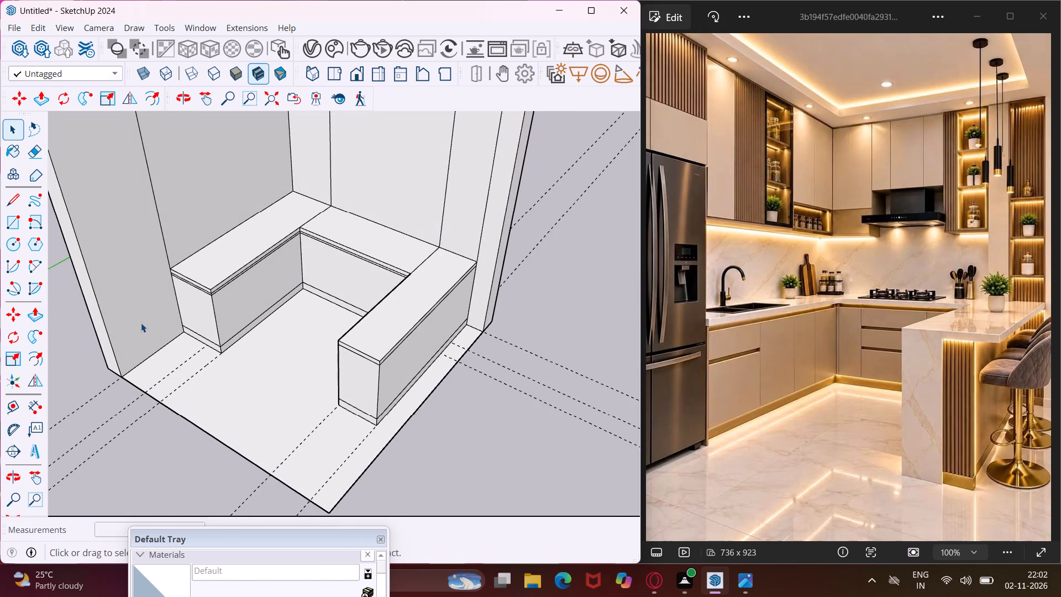
scroll(142, 321, up, 8)
middle_drag(304, 277, 224, 261)
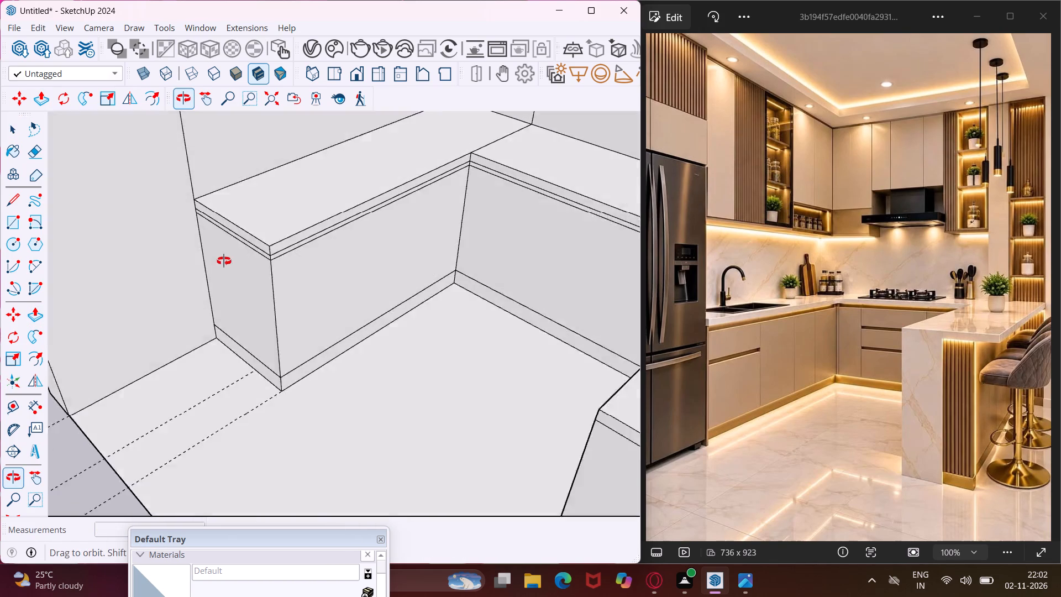
middle_drag(224, 261, 223, 261)
scroll(276, 266, up, 3)
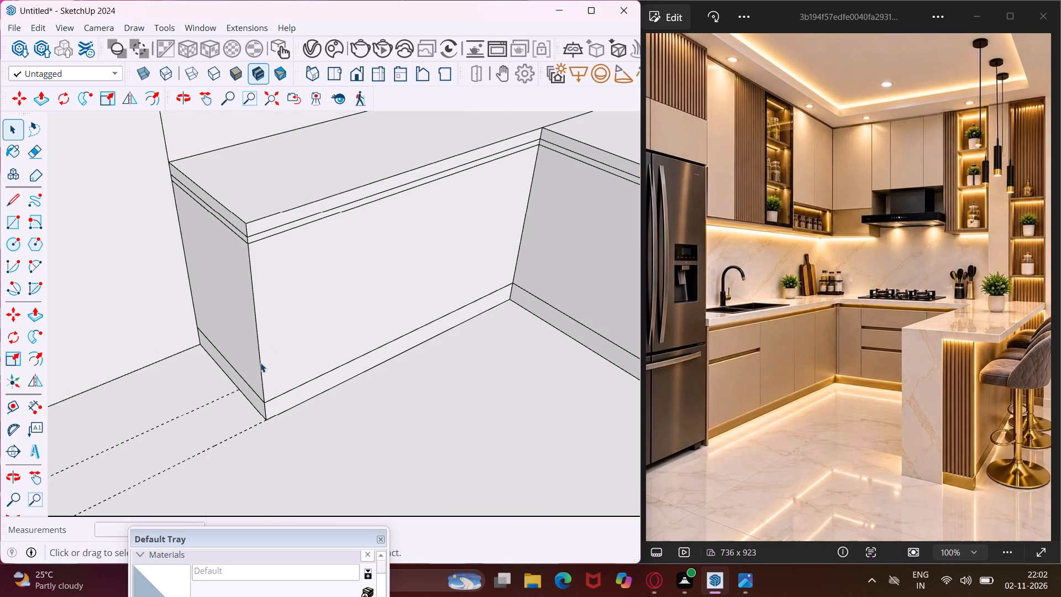
click(260, 363)
key(m)
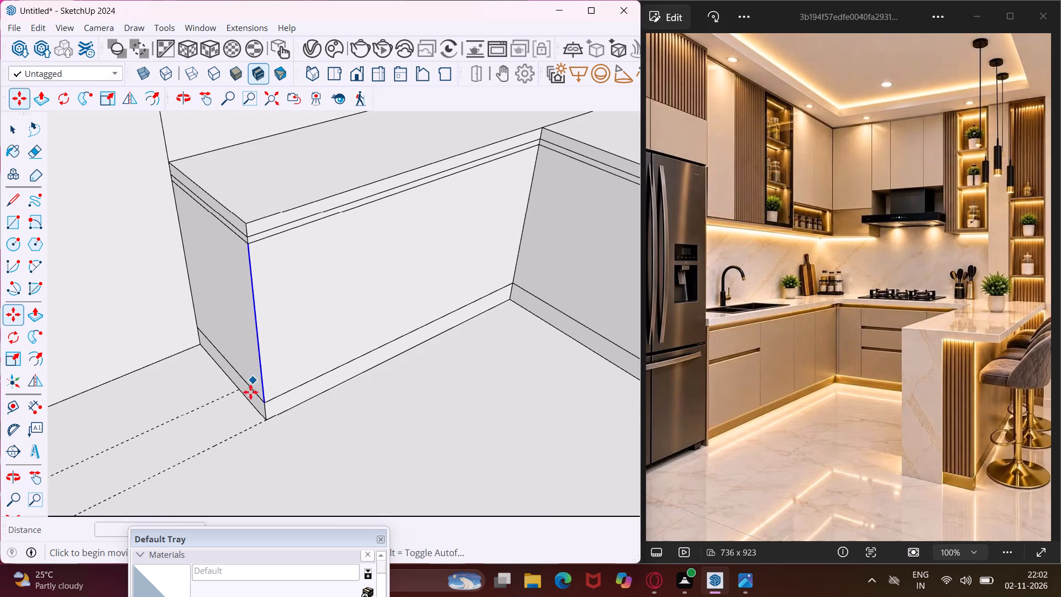
scroll(249, 405, up, 3)
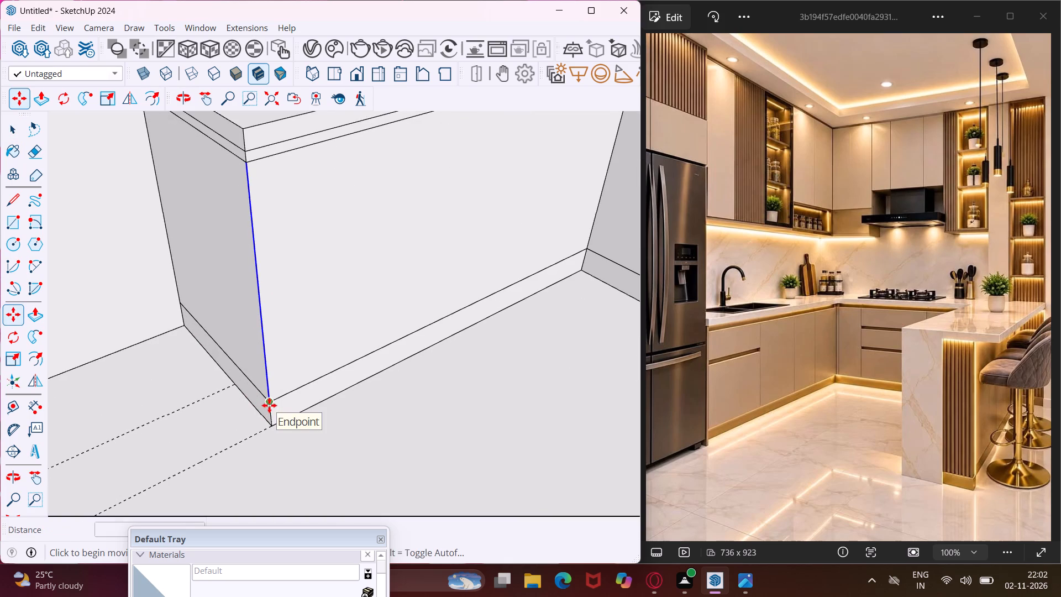
click(269, 405)
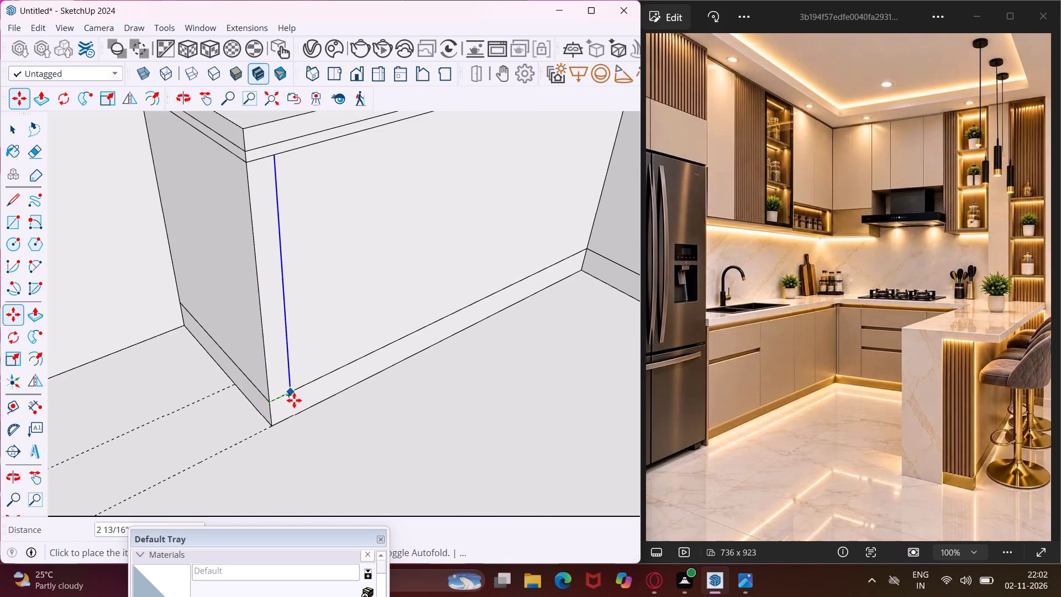
scroll(294, 400, down, 5)
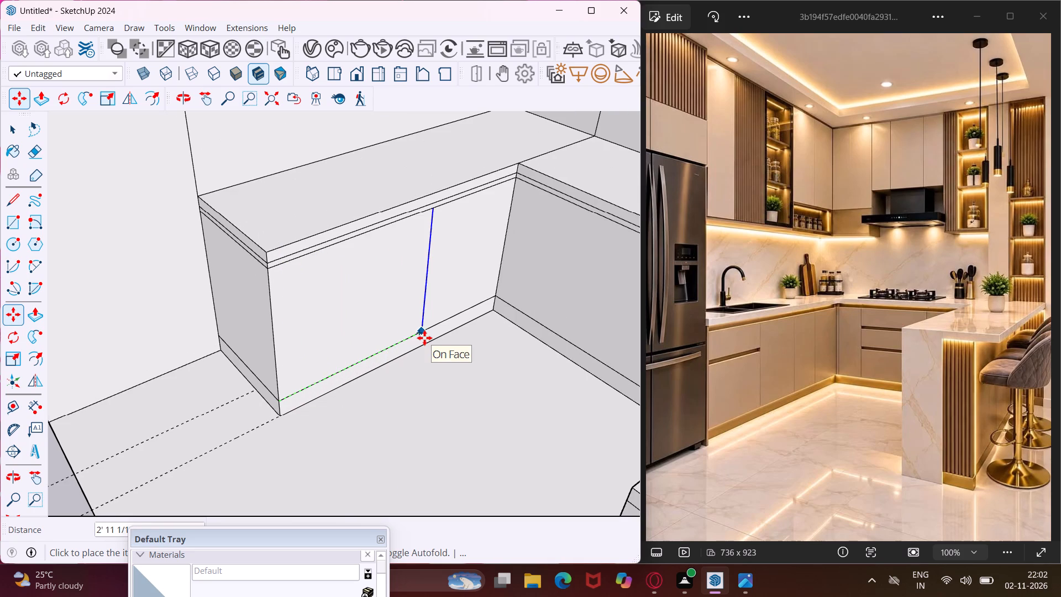
scroll(378, 355, up, 2)
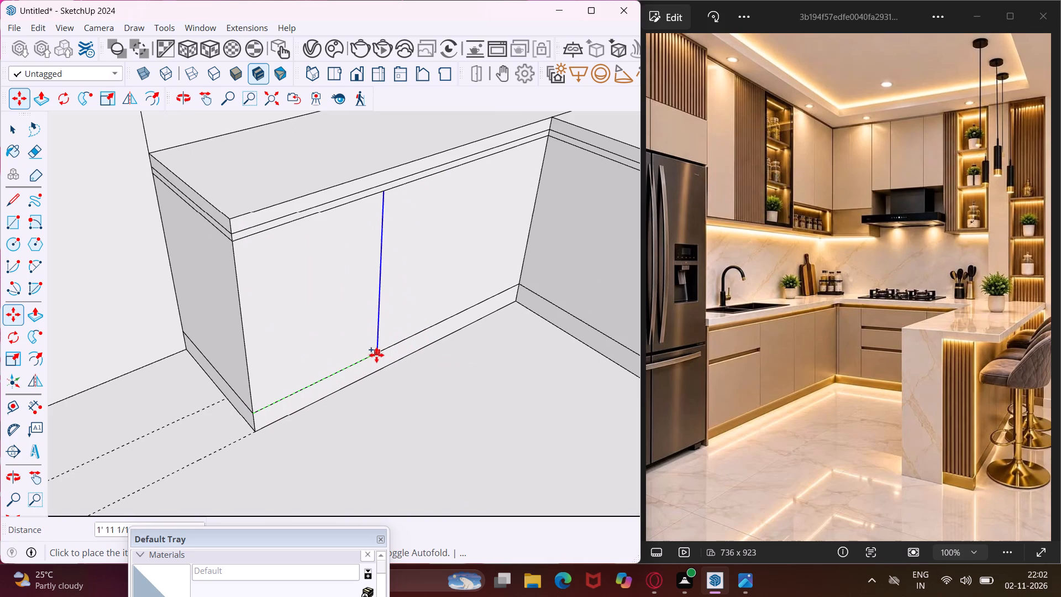
click(370, 358)
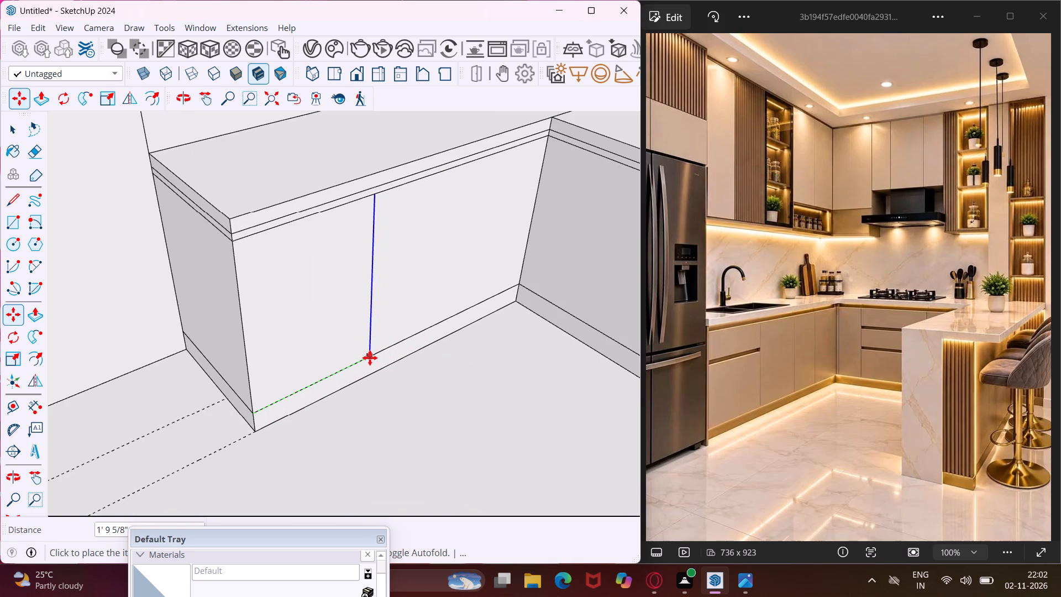
Copy the new vertical divider to the counter's inner corner and divide the span into 3 equal panels with /3.
click(372, 358)
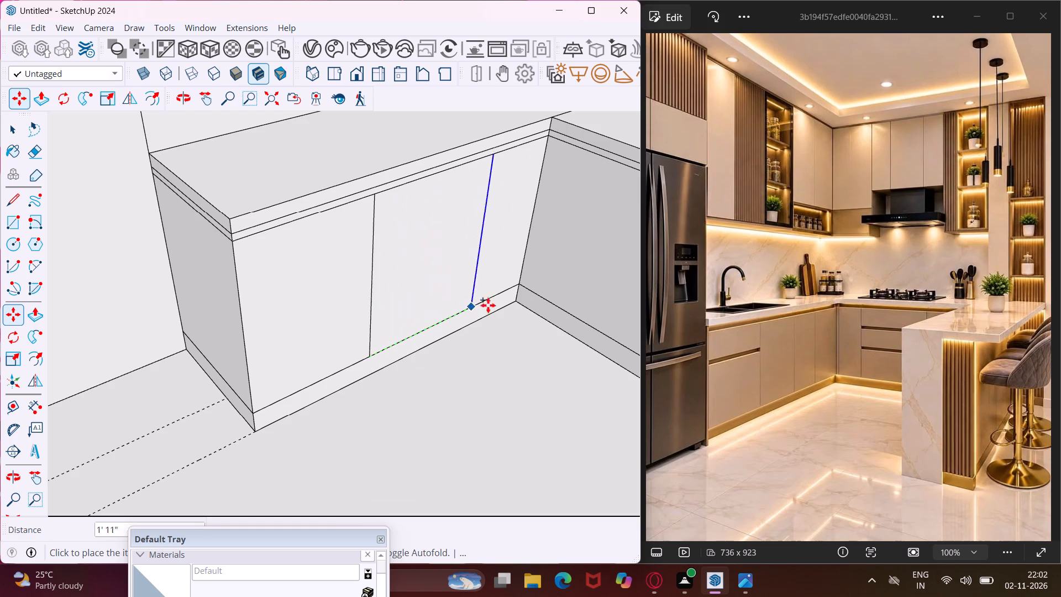
click(521, 286)
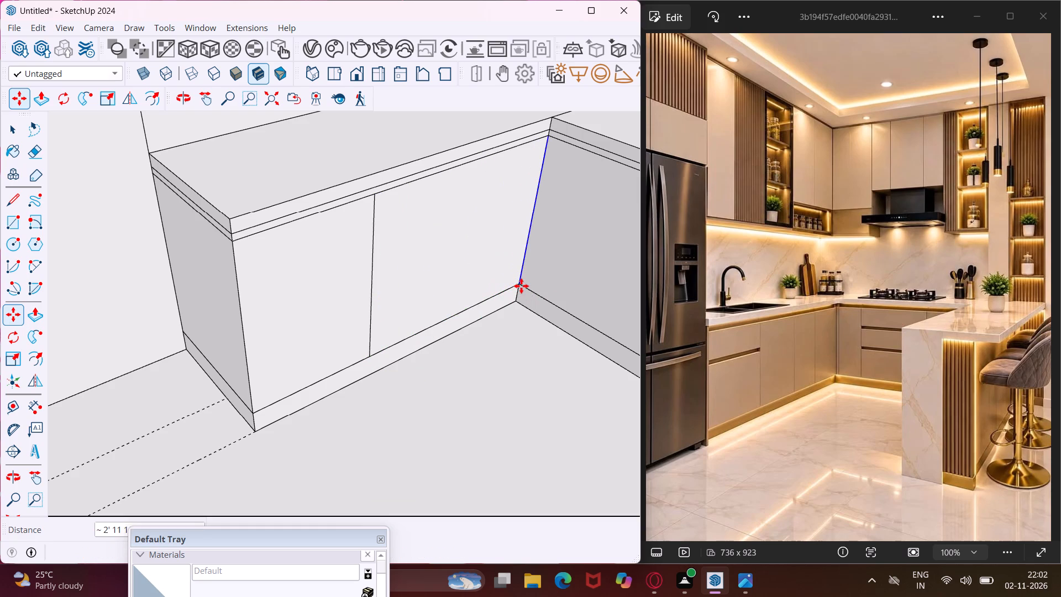
text(/3)
key(Return)
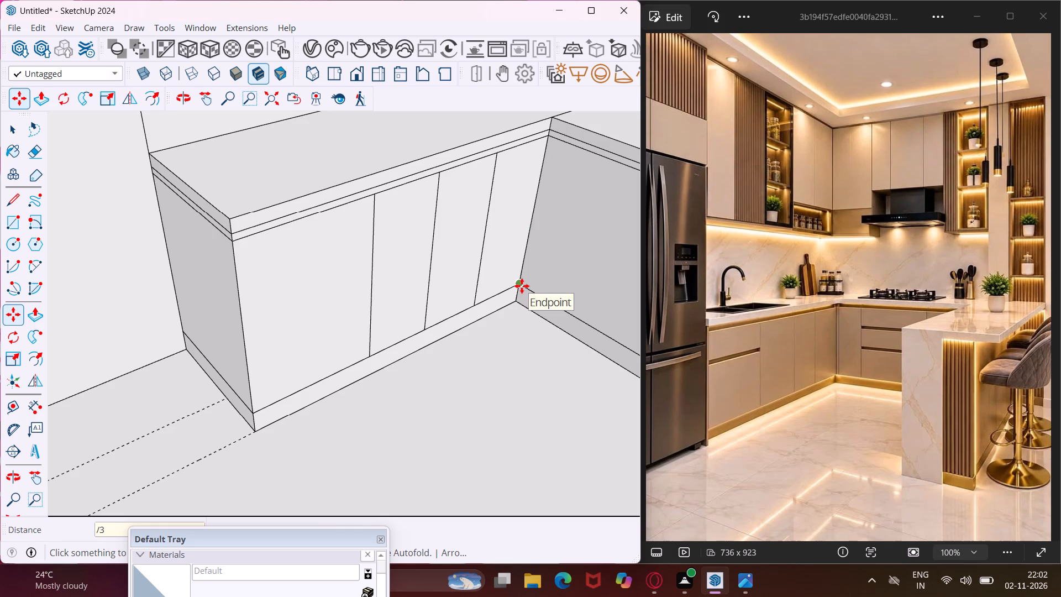
key(Escape)
key(space)
Copy the three vertical dividers on the first-wall counter's front 0.4" toward the inner corner to form narrow gaps.
scroll(458, 292, up, 2)
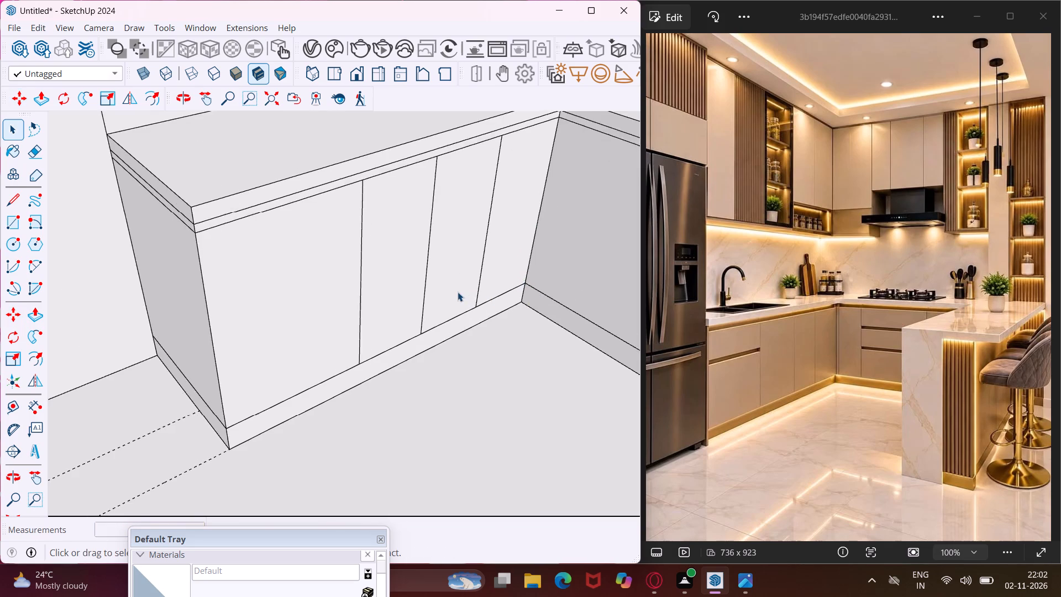
scroll(458, 292, up, 2)
click(406, 336)
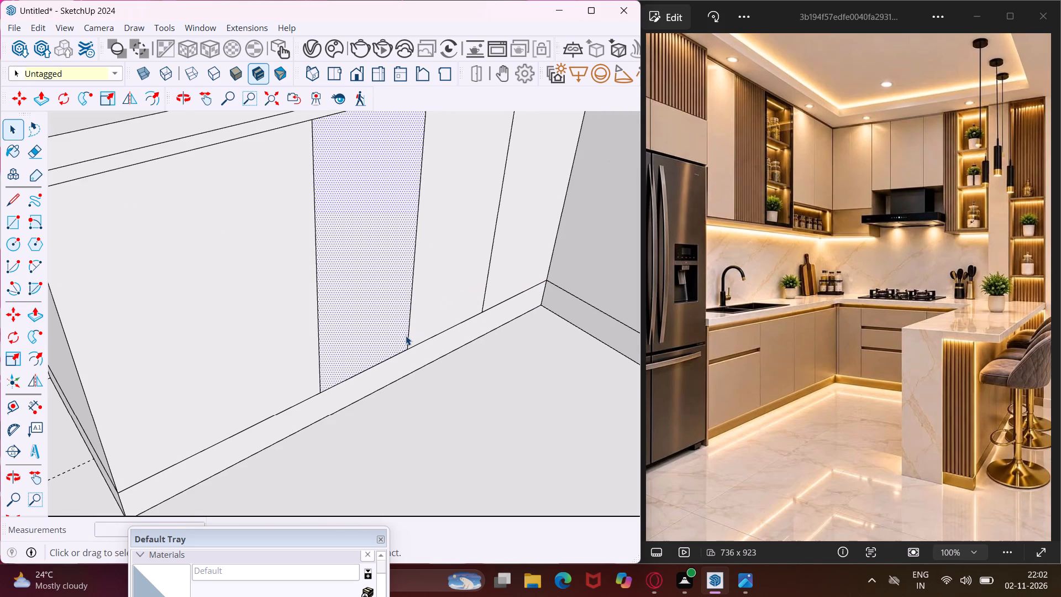
click(408, 344)
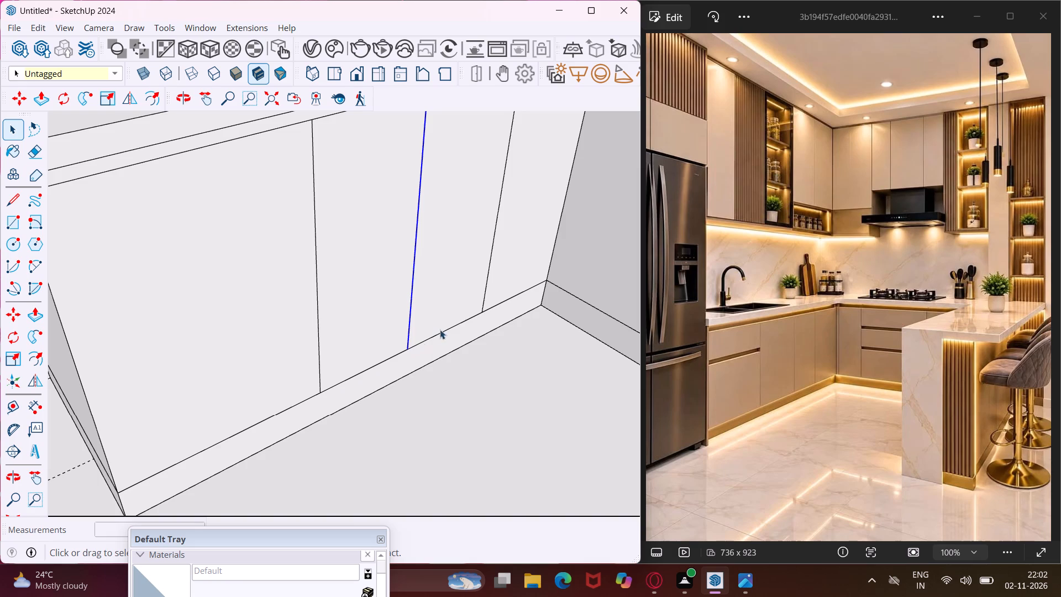
ctrl+click(485, 301)
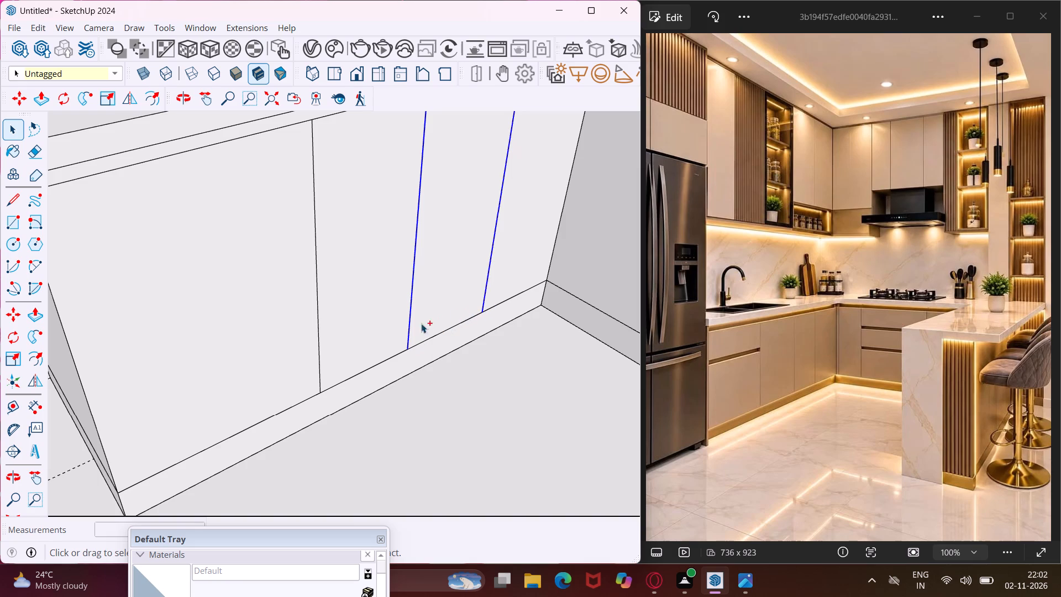
ctrl+click(320, 372)
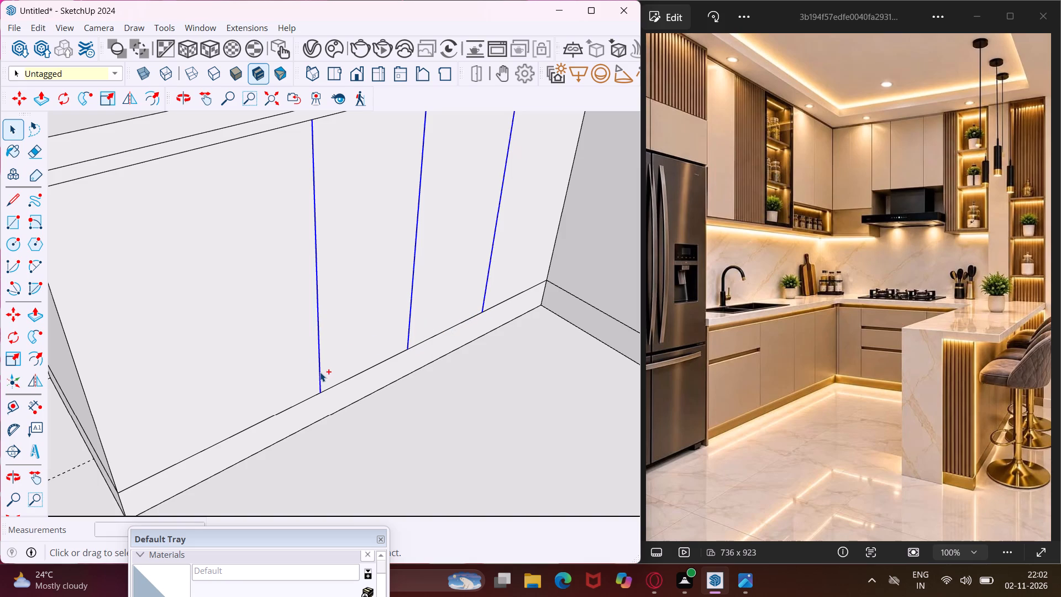
key(m)
scroll(322, 397, up, 7)
click(321, 388)
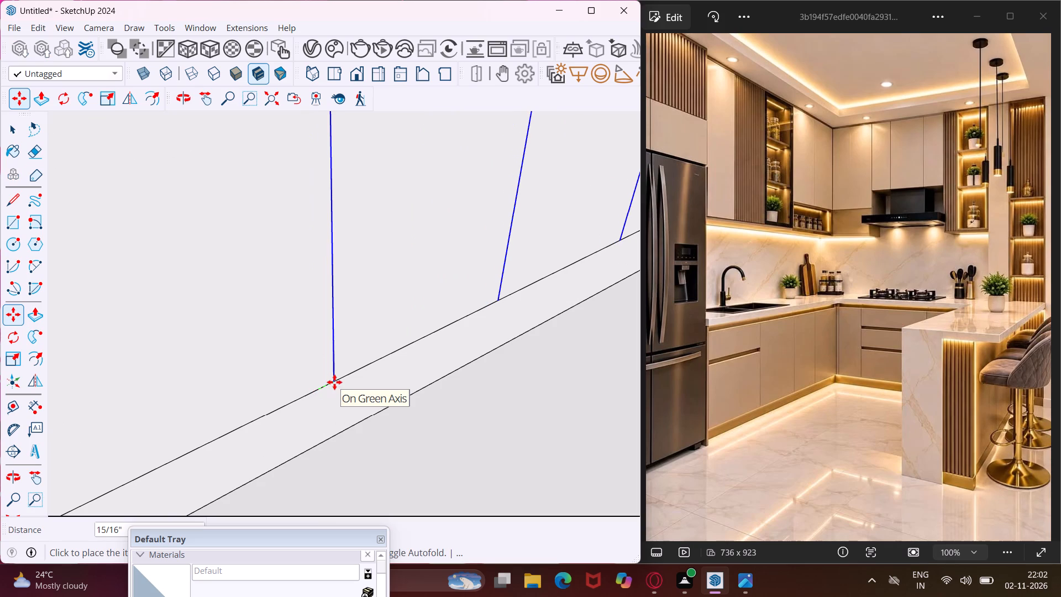
key(period)
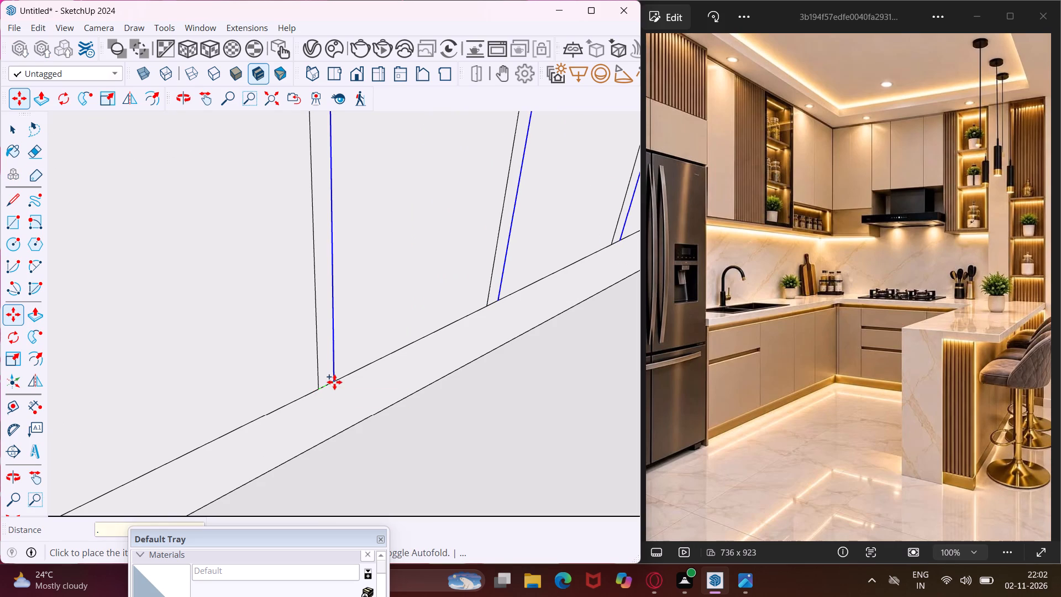
text(4")
key(Return)
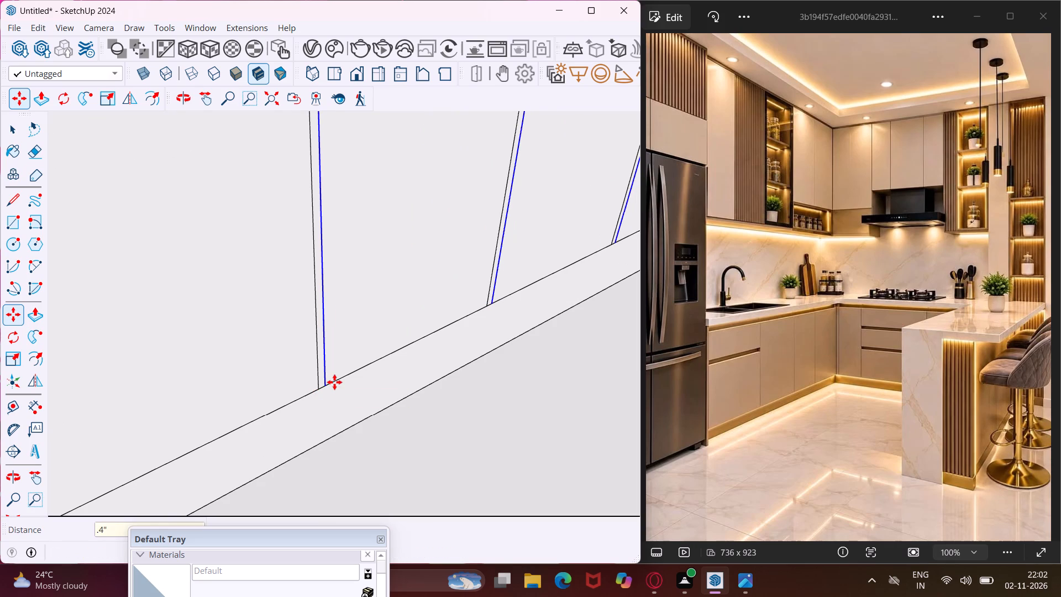
scroll(334, 382, down, 6)
scroll(290, 382, down, 5)
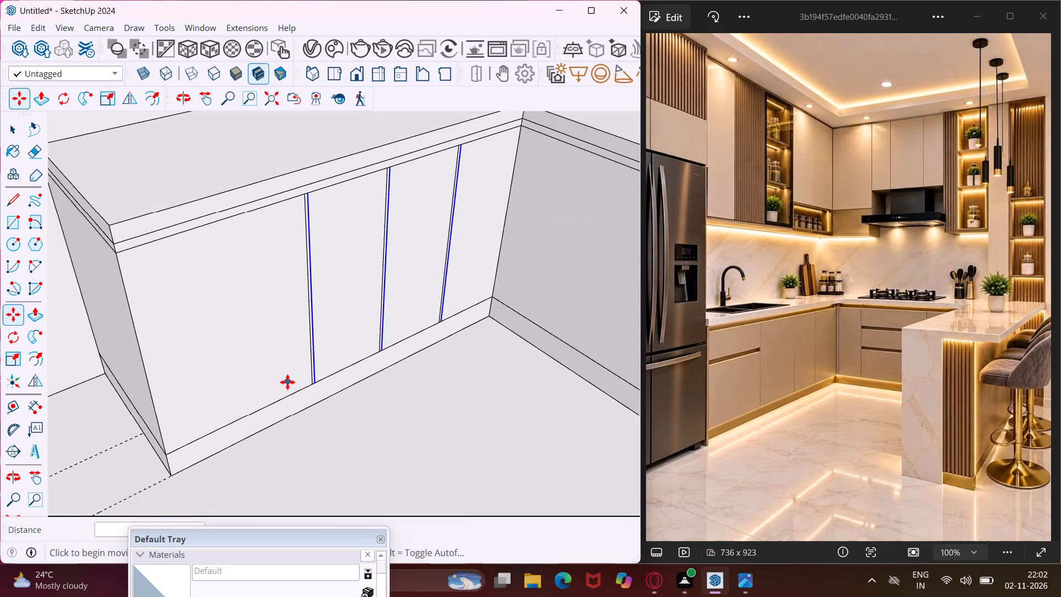
scroll(287, 382, down, 5)
key(Escape)
key(space)
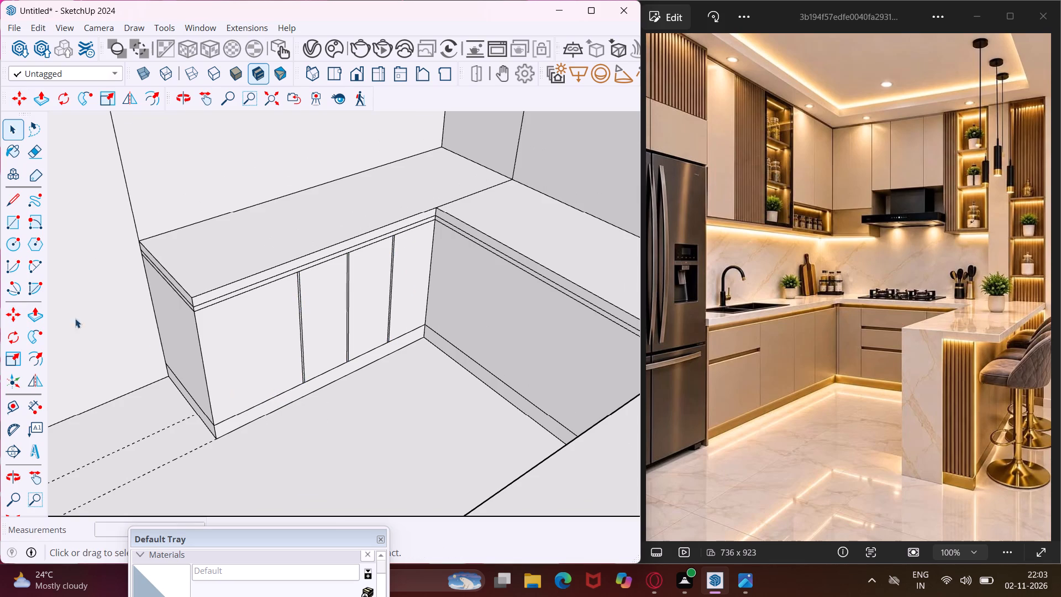
Draw a horizontal line across the first-wall counter's wide outer panel, from its outer vertical edge to the first divider.
click(7, 202)
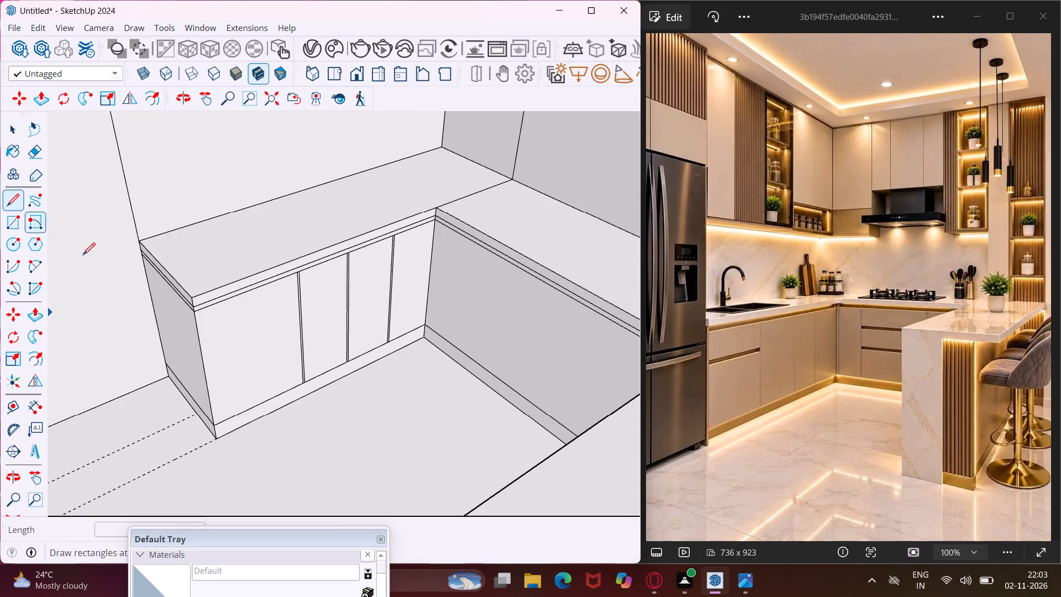
scroll(192, 366, up, 4)
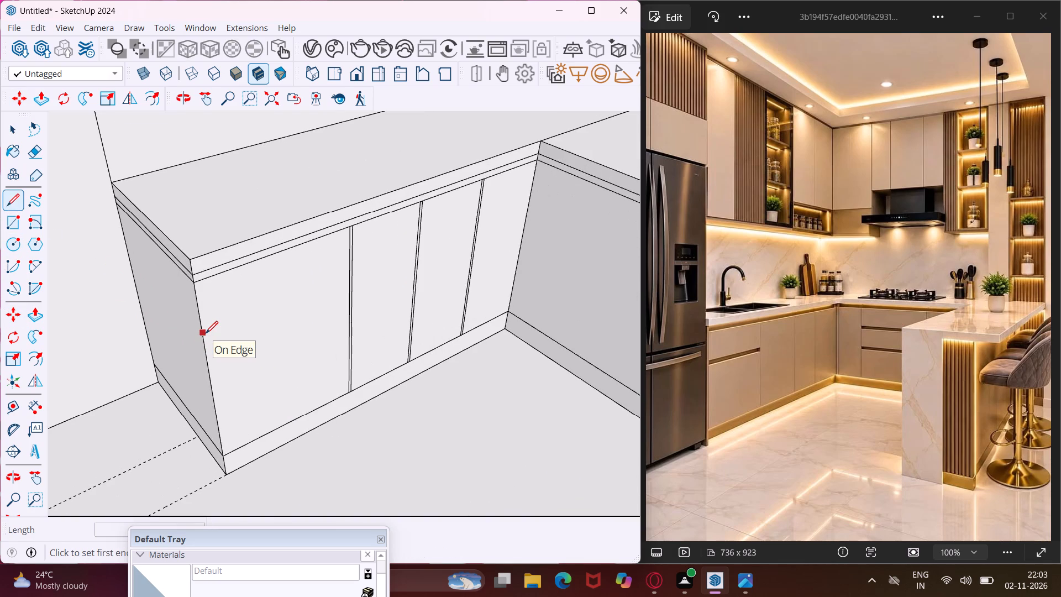
click(206, 335)
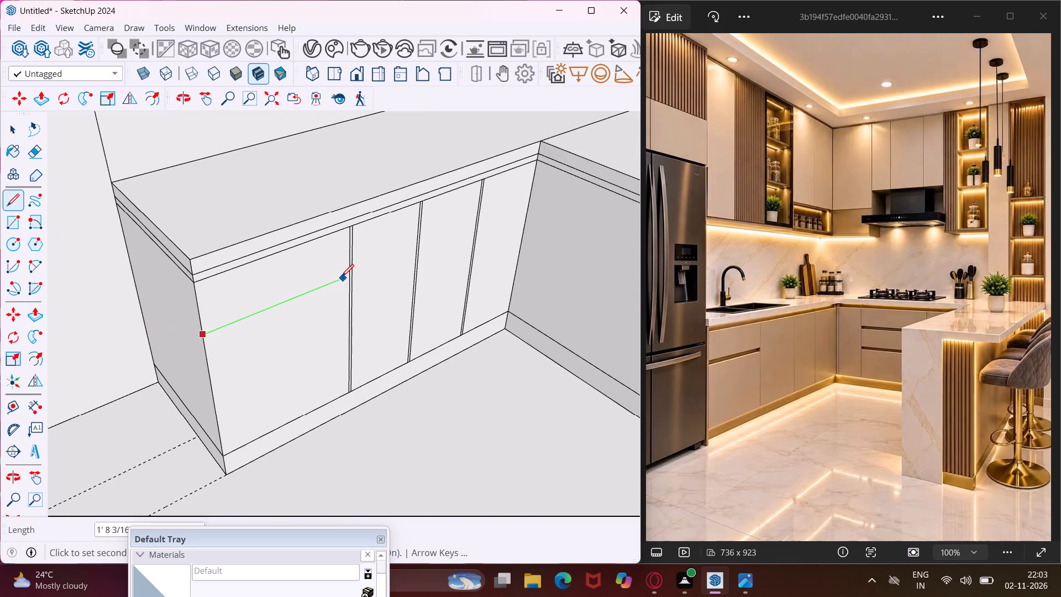
click(348, 274)
key(Escape)
key(space)
scroll(346, 274, up, 3)
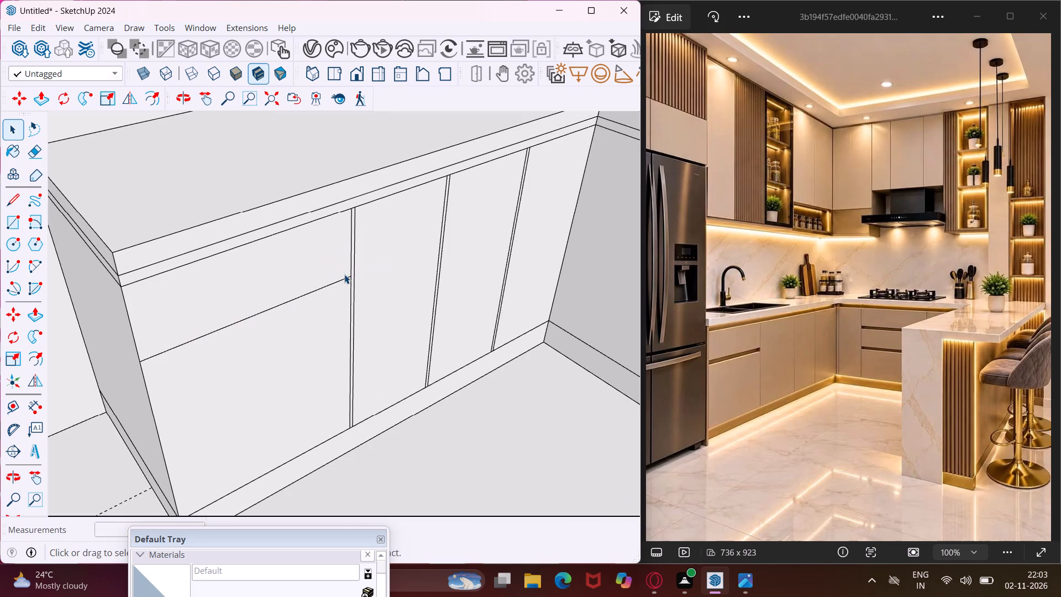
Copy the outer panel's horizontal line 1" downward to form a groove between the upper and lower fronts.
click(343, 280)
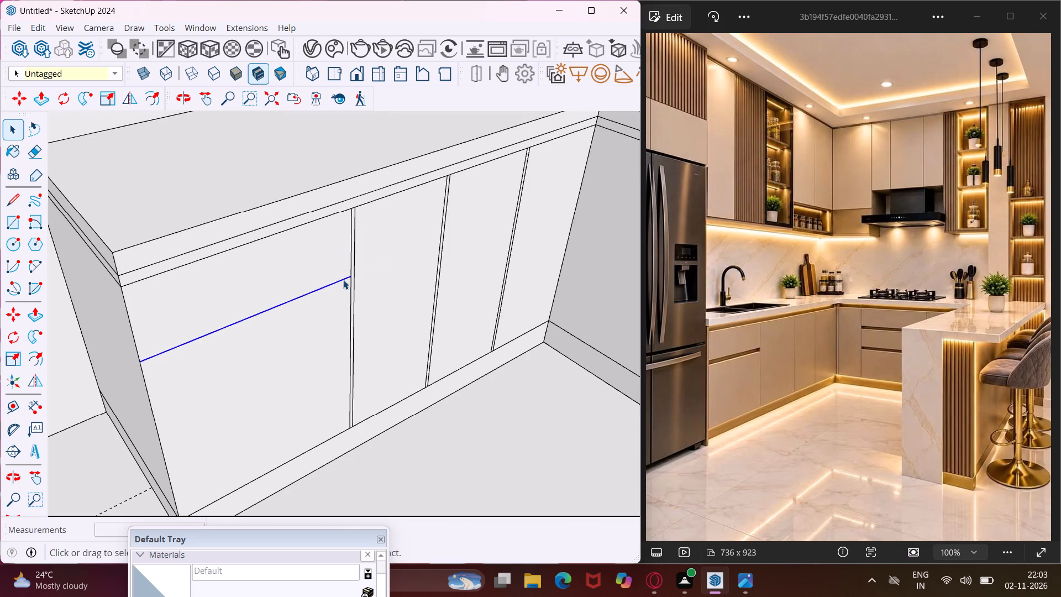
key(m)
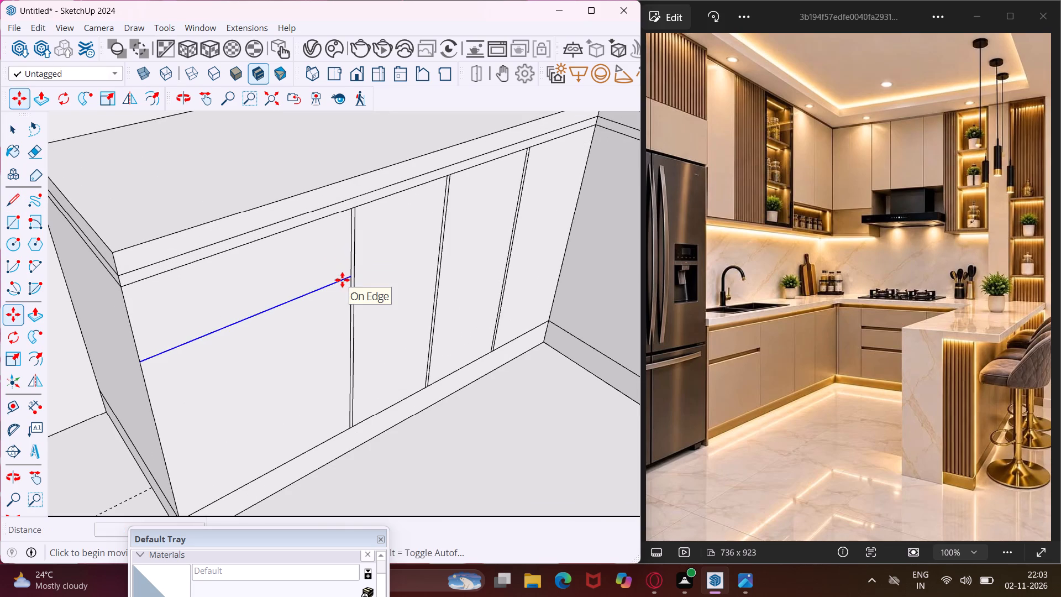
scroll(342, 280, up, 7)
click(356, 274)
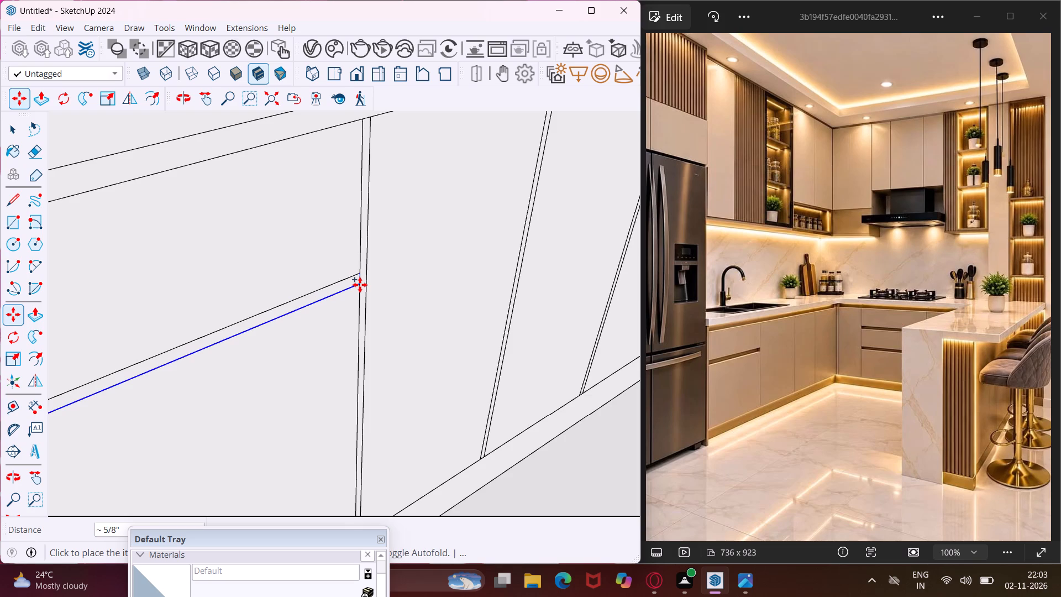
key(1)
key(shift+quotedbl)
key(Return)
scroll(352, 289, down, 5)
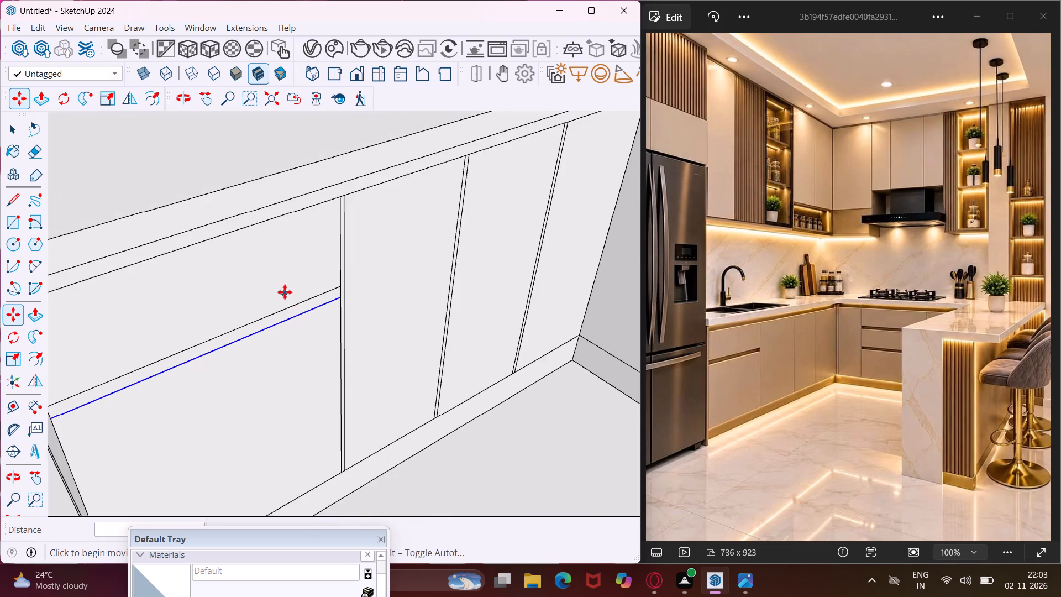
scroll(285, 287, down, 5)
key(Escape)
key(space)
scroll(283, 273, down, 5)
Copy the inner corner's vertical edge about 1' 1 5/16" along the far-wall counter's front, and copy that divider about 2' 9" further along.
middle_drag(283, 273, 464, 250)
scroll(302, 221, down, 2)
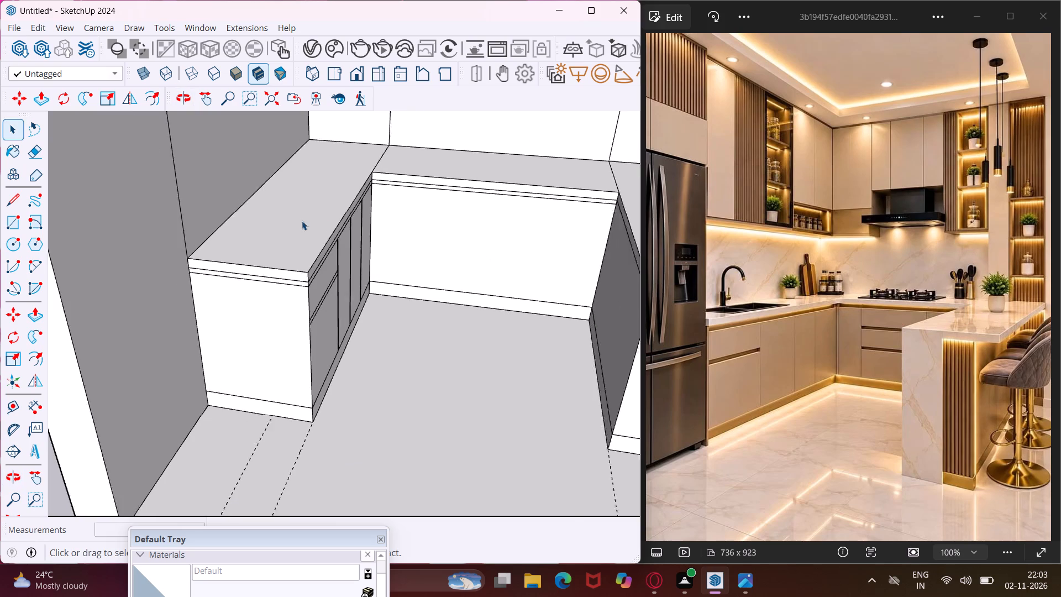
scroll(302, 221, down, 3)
scroll(514, 186, up, 5)
middle_drag(514, 186, 540, 150)
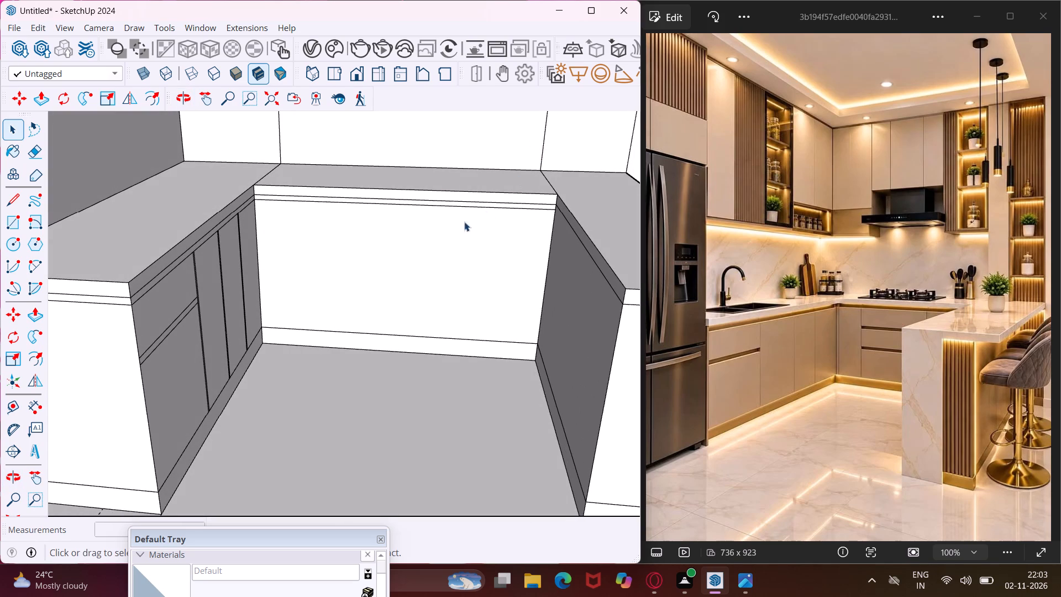
click(261, 313)
key(m)
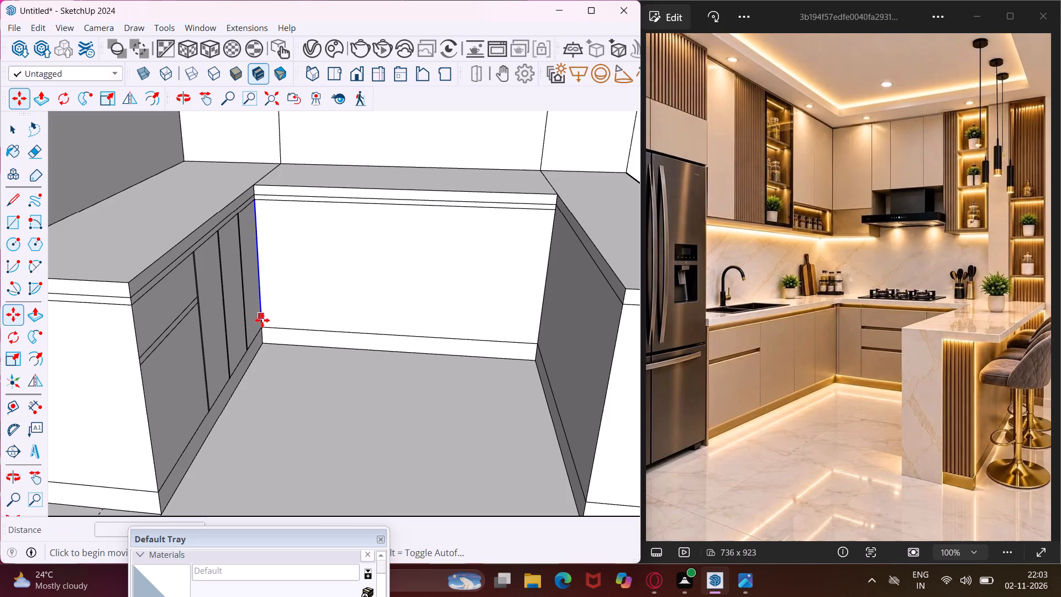
scroll(262, 323, up, 3)
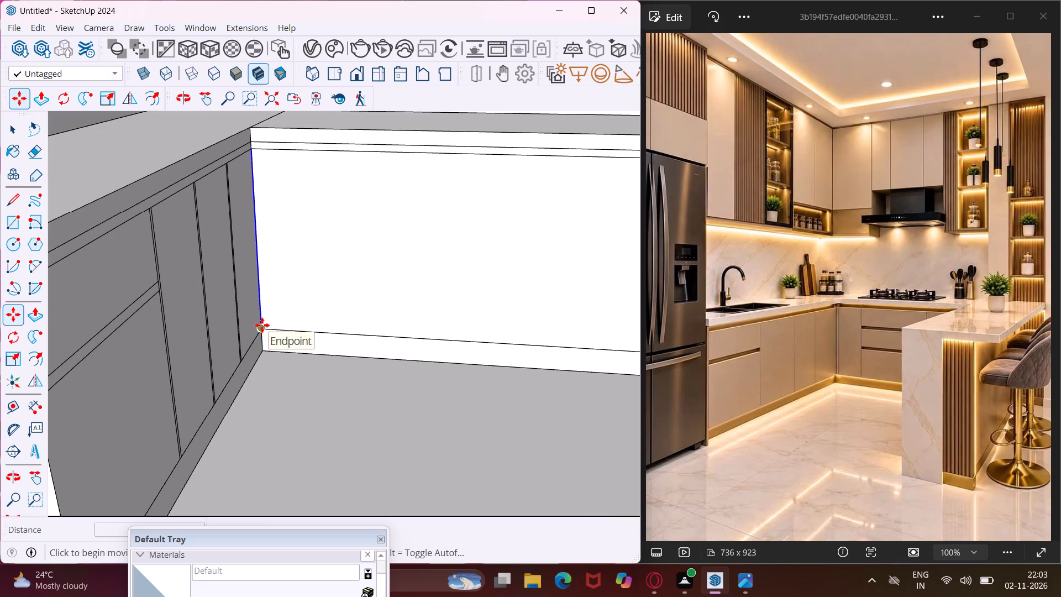
click(262, 327)
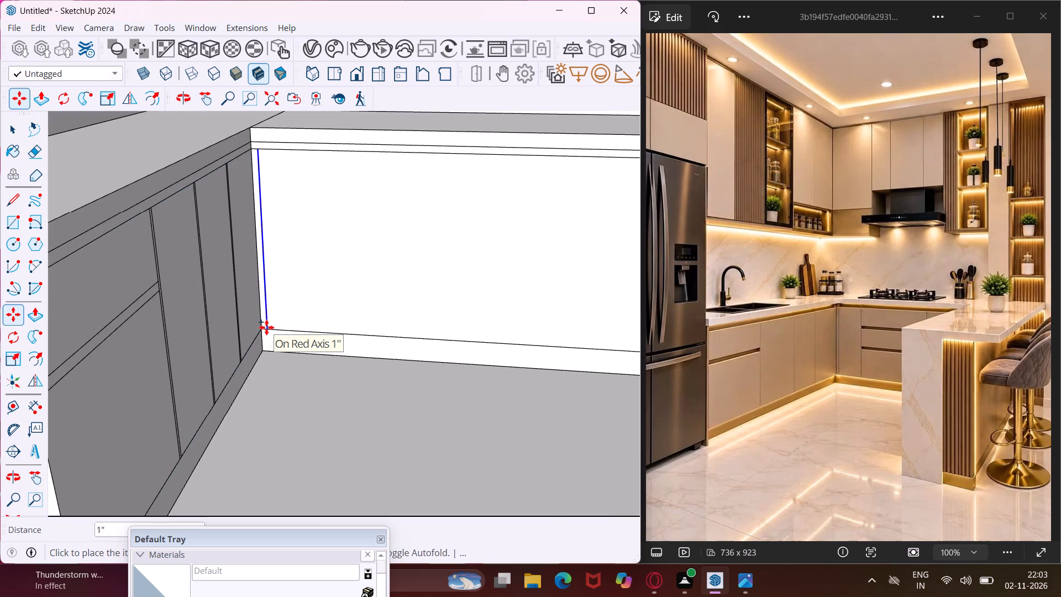
scroll(266, 327, down, 4)
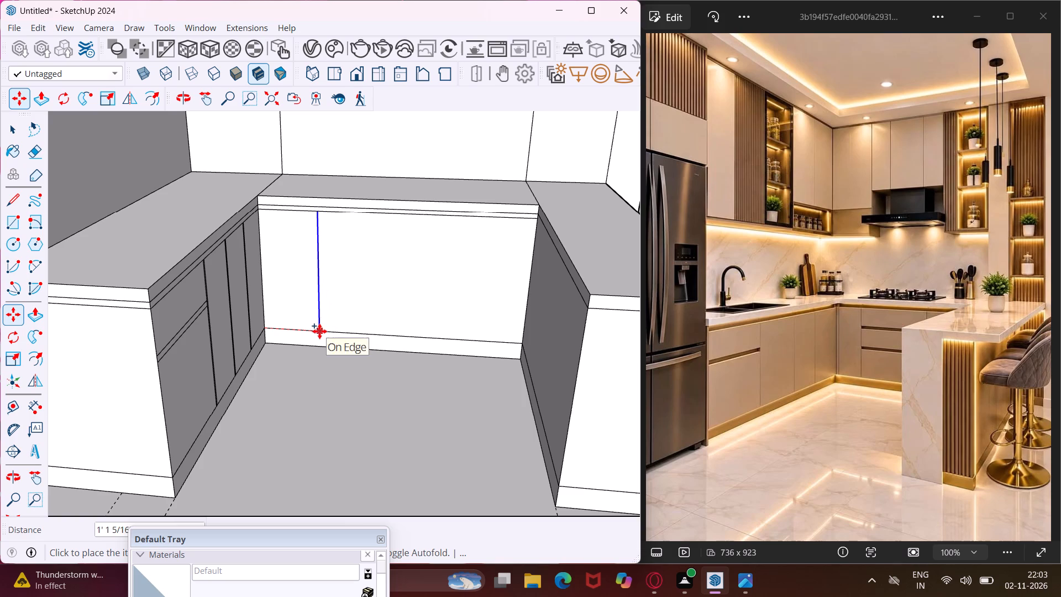
click(319, 331)
click(321, 333)
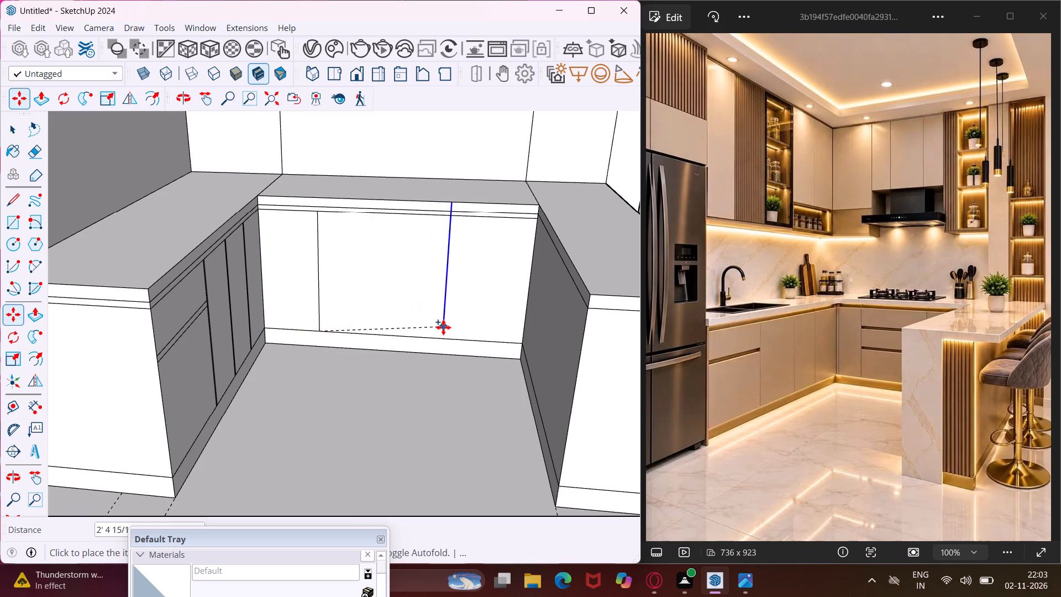
click(461, 342)
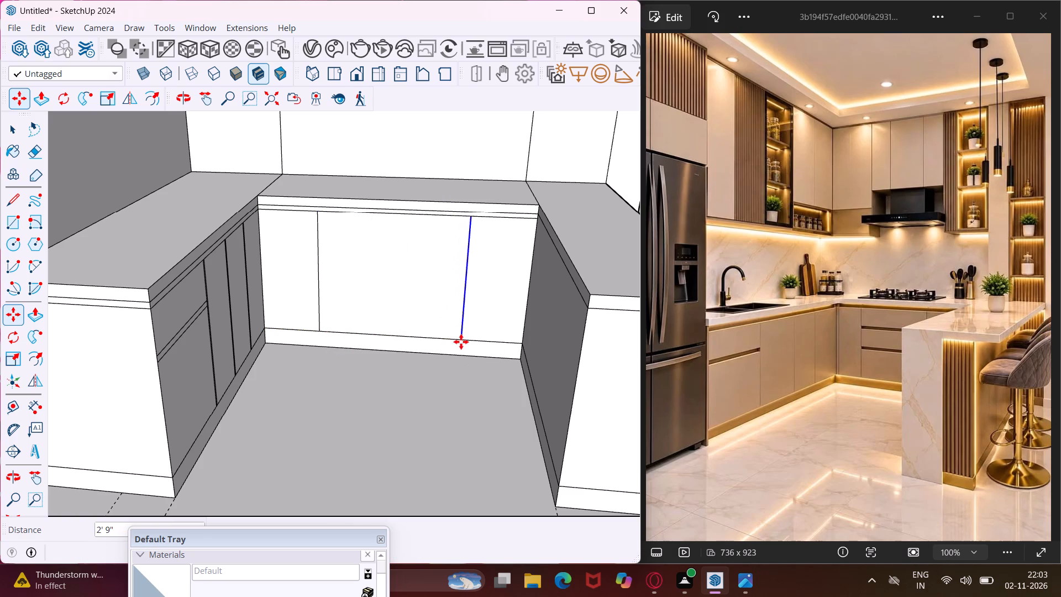
key(Escape)
key(space)
Copy both vertical dividers on the far-wall counter's front 0.4" toward the first-wall counter to form narrow gaps.
scroll(458, 331, up, 3)
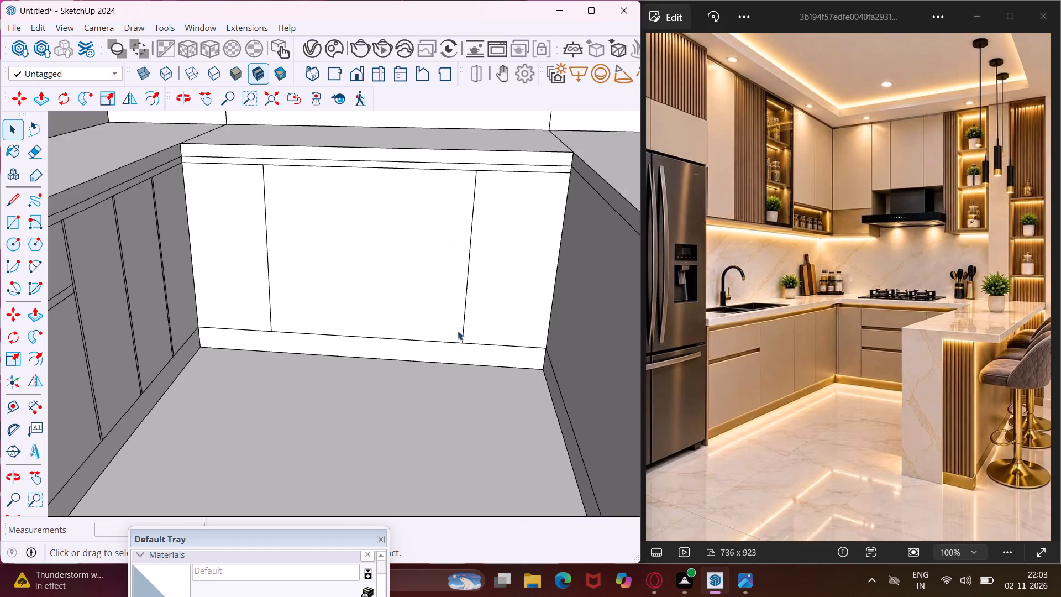
click(464, 317)
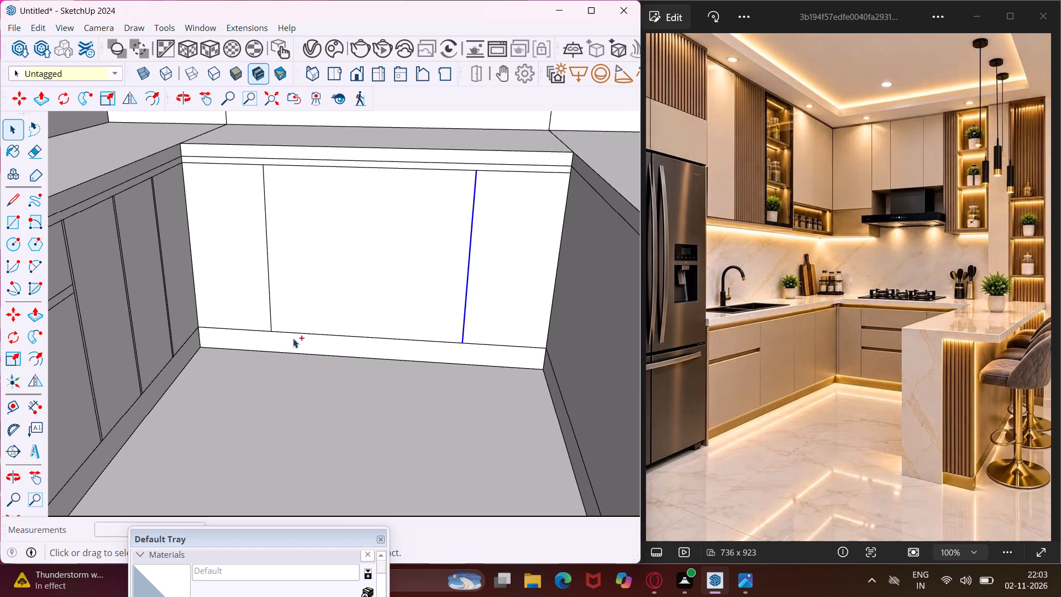
ctrl+click(271, 321)
key(m)
scroll(269, 332, up, 6)
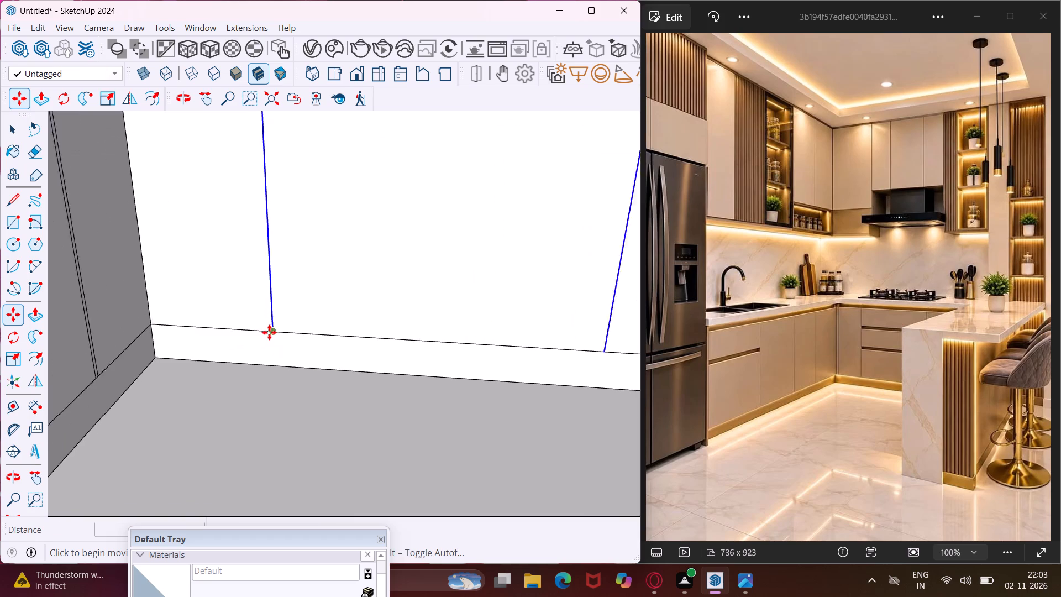
scroll(269, 332, up, 2)
click(275, 332)
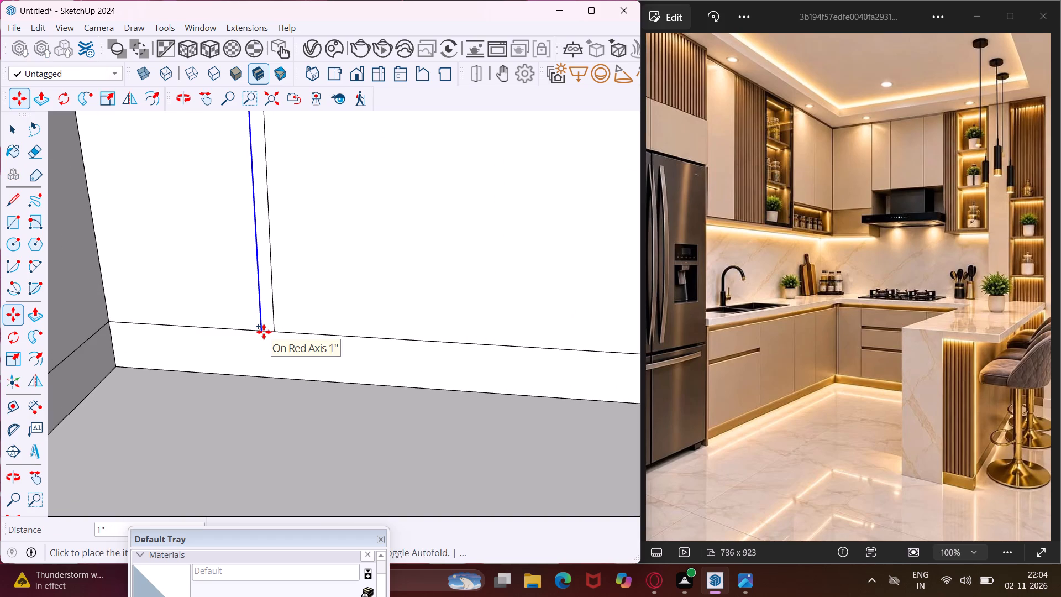
text(.4")
key(Return)
scroll(264, 332, down, 4)
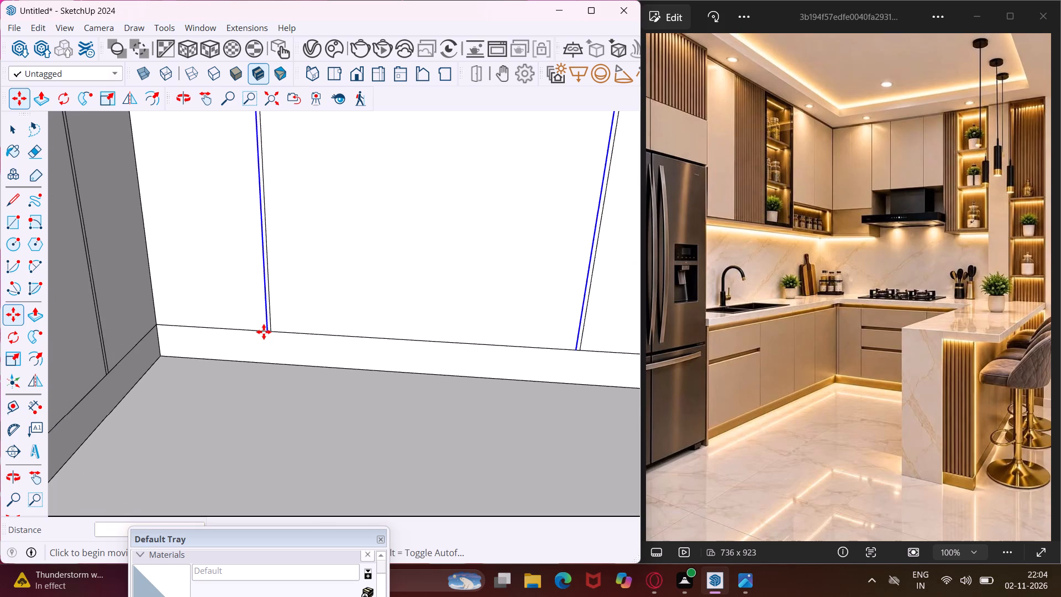
scroll(264, 332, down, 5)
key(Escape)
key(space)
Copy the bottom edge of the far-wall counter's middle panel about 9 13/16" upward, and copy that line 1' further up.
scroll(308, 340, up, 2)
click(294, 333)
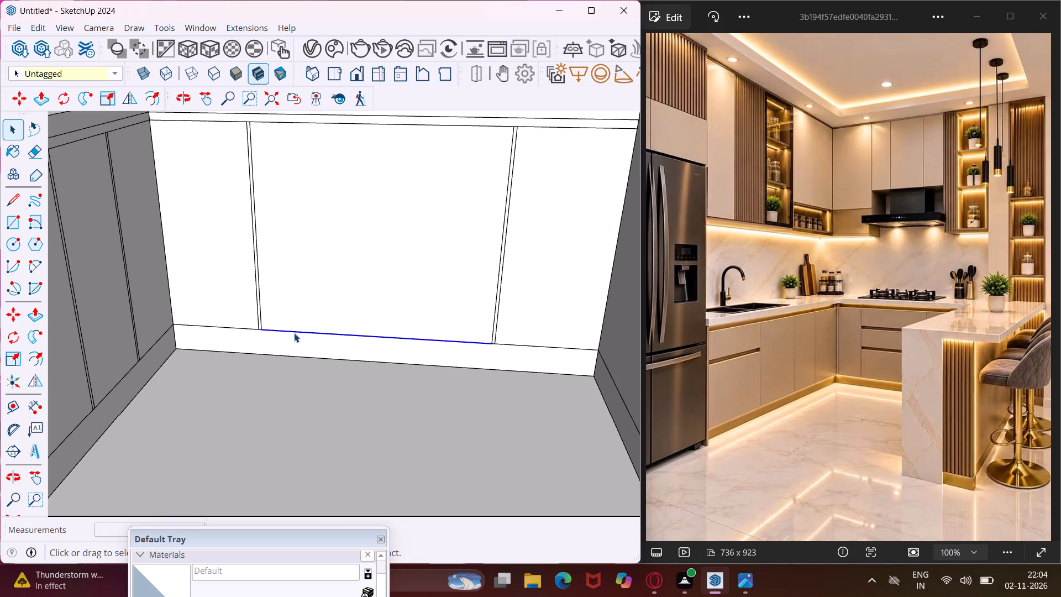
key(m)
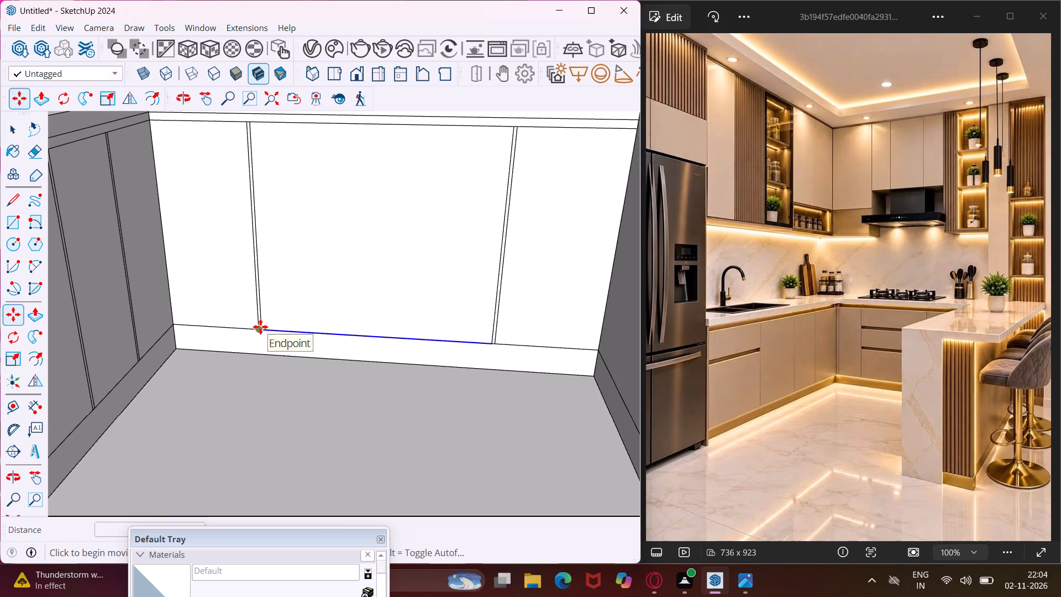
click(262, 328)
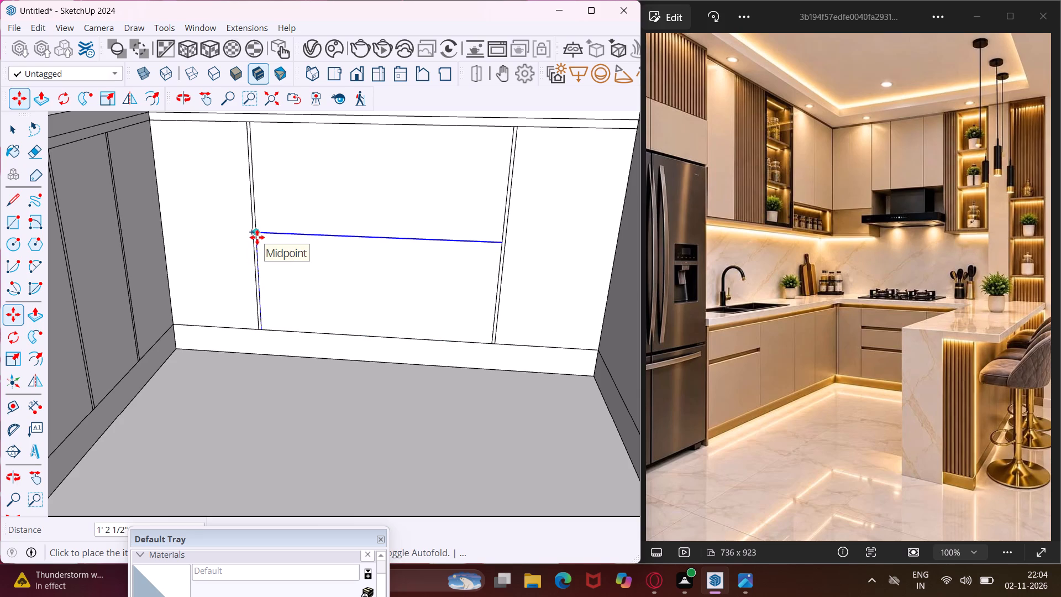
click(258, 266)
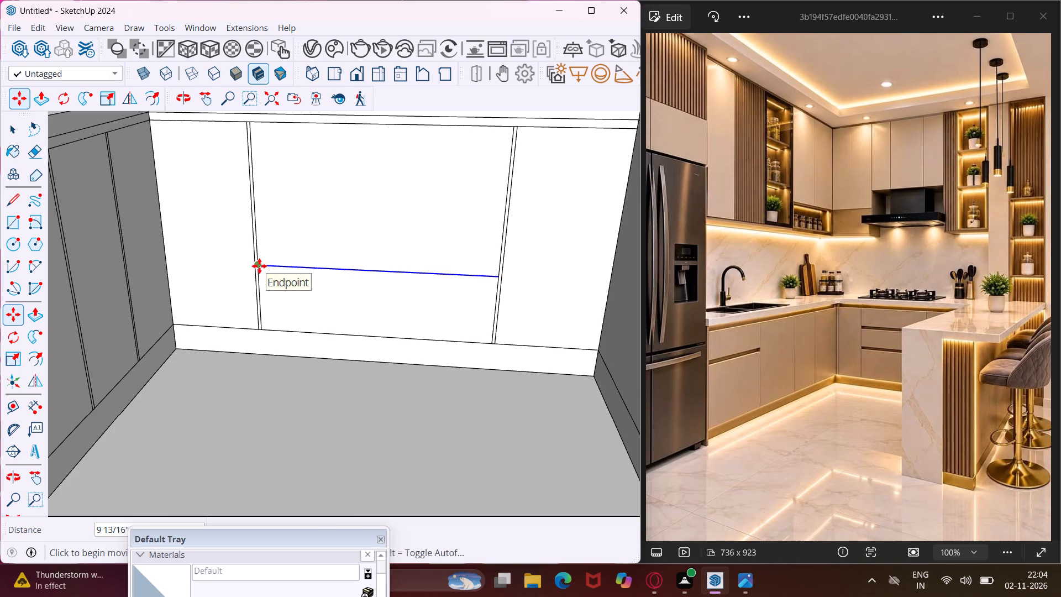
click(259, 265)
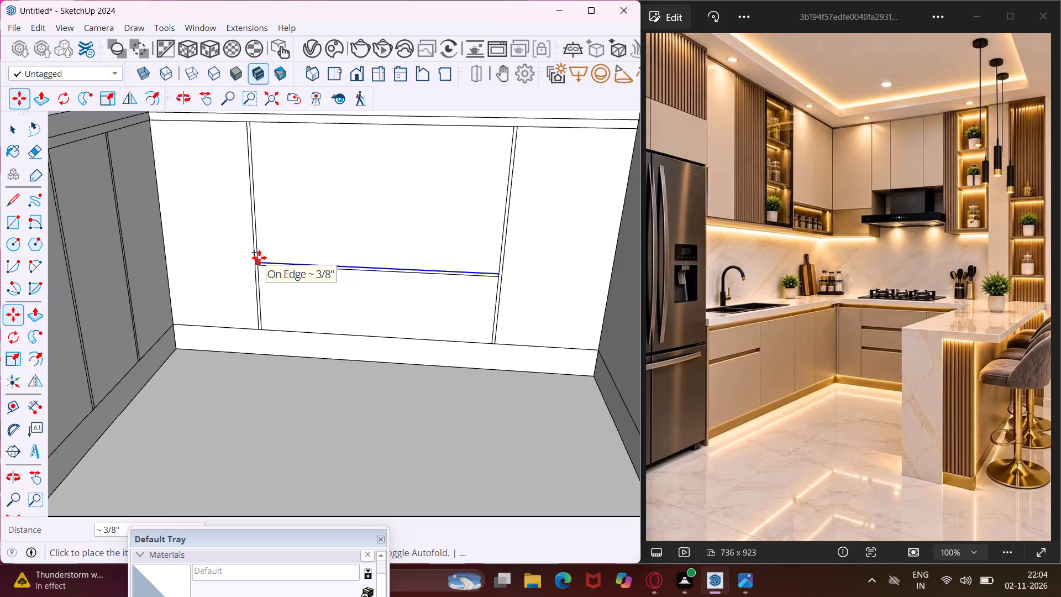
text(1')
key(Return)
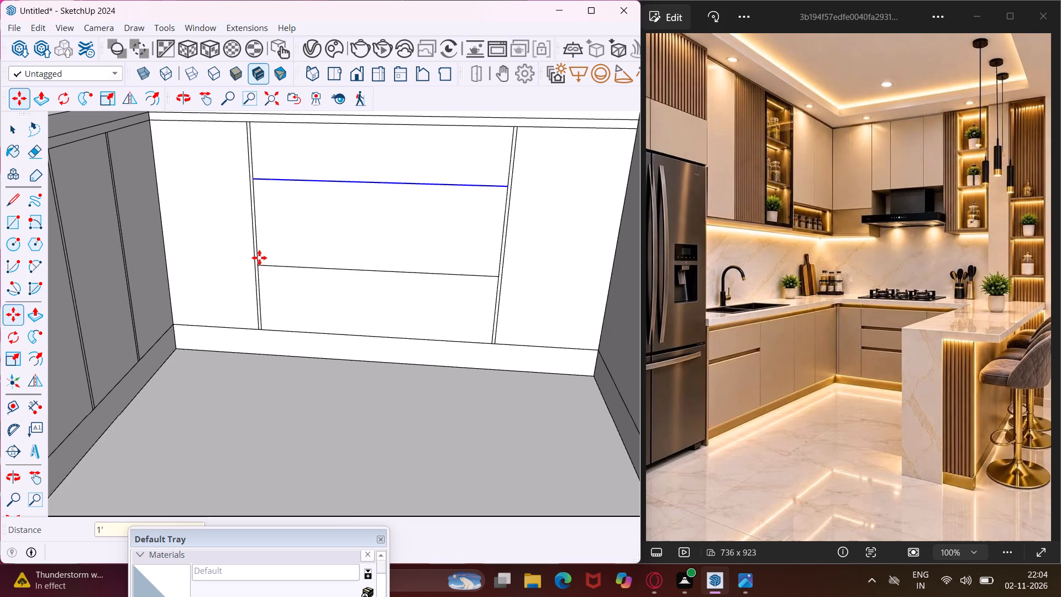
Copy the upper horizontal line on the far-wall counter's middle panel 1" downward to form a groove between drawer fronts.
scroll(263, 264, up, 2)
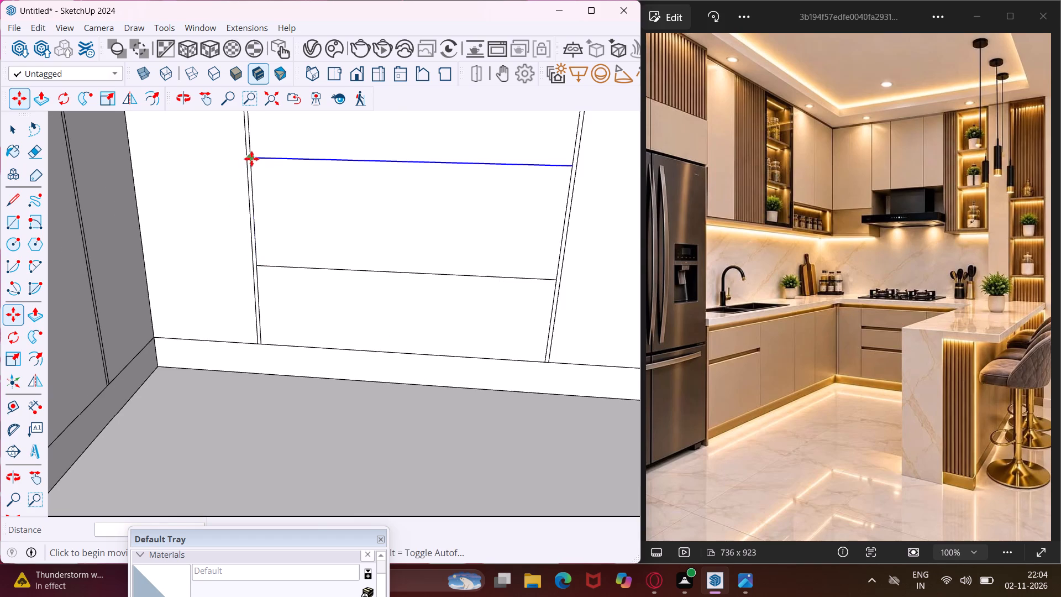
scroll(252, 159, up, 2)
scroll(252, 161, down, 8)
scroll(252, 166, up, 4)
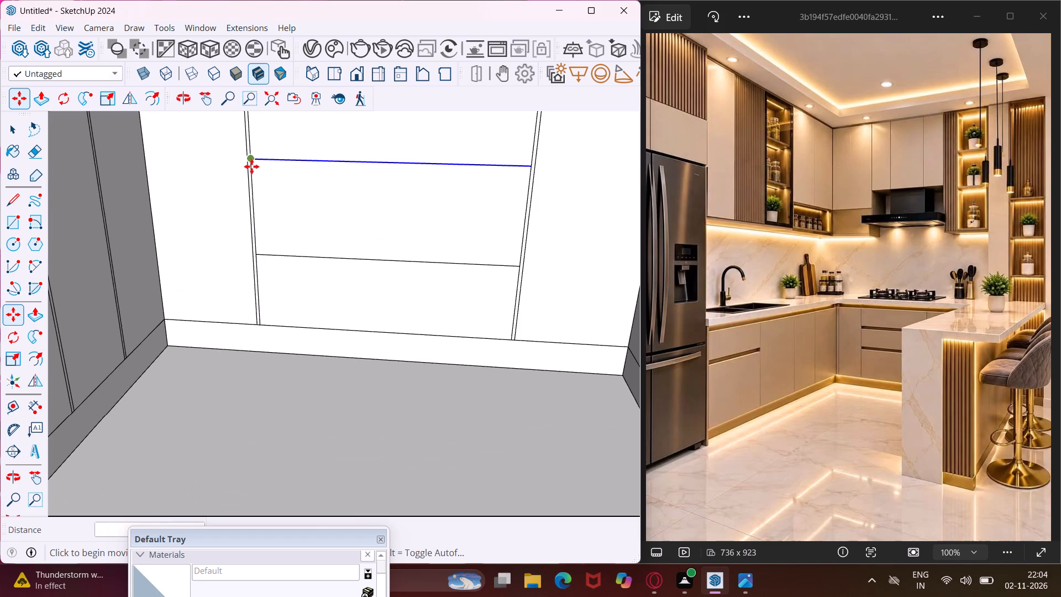
click(250, 158)
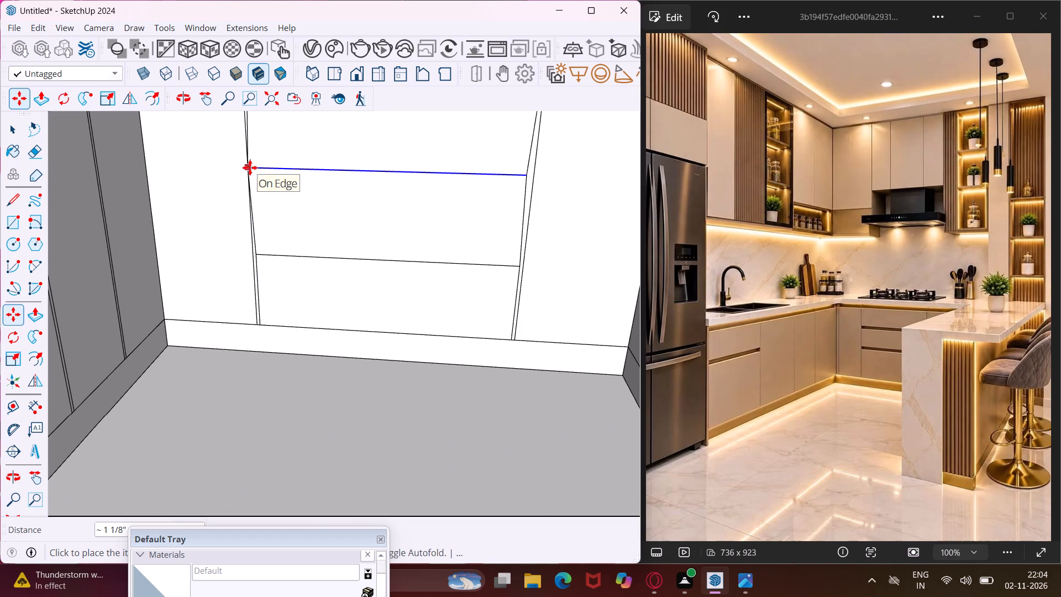
scroll(250, 169, up, 3)
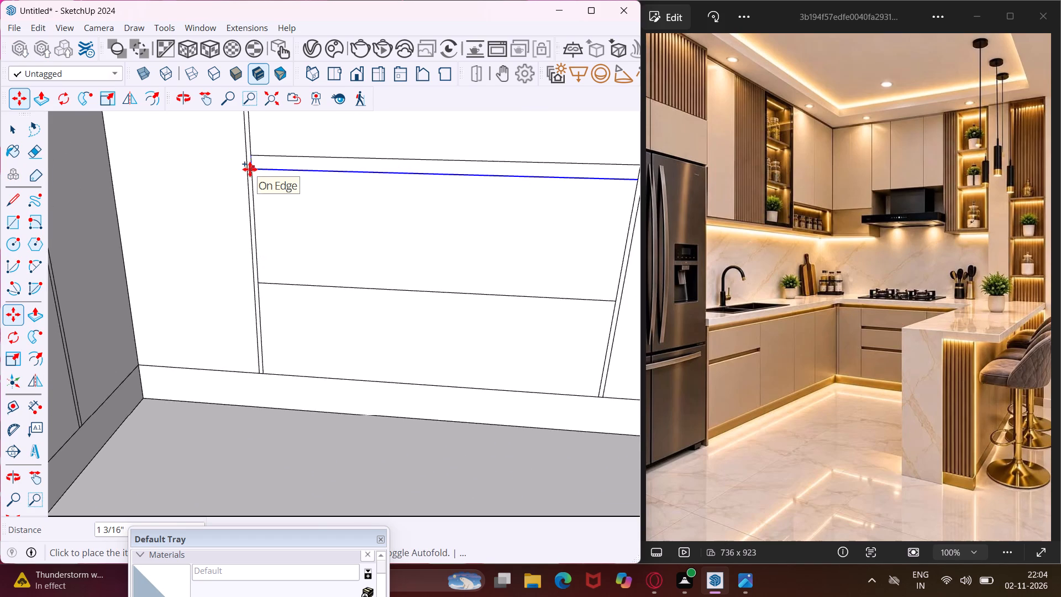
scroll(250, 169, up, 6)
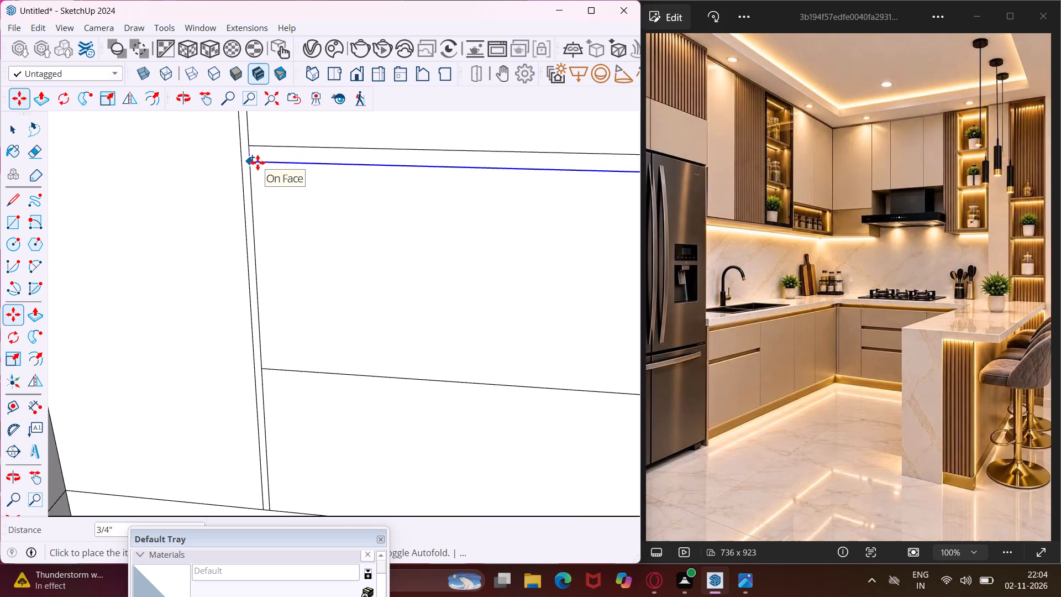
text(1")
key(Return)
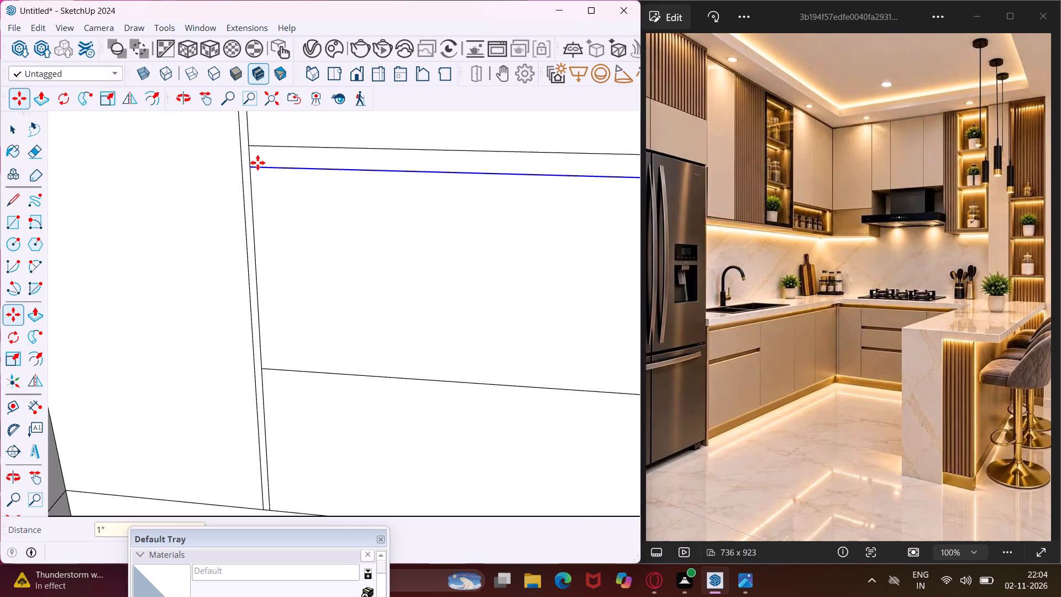
key(Escape)
key(space)
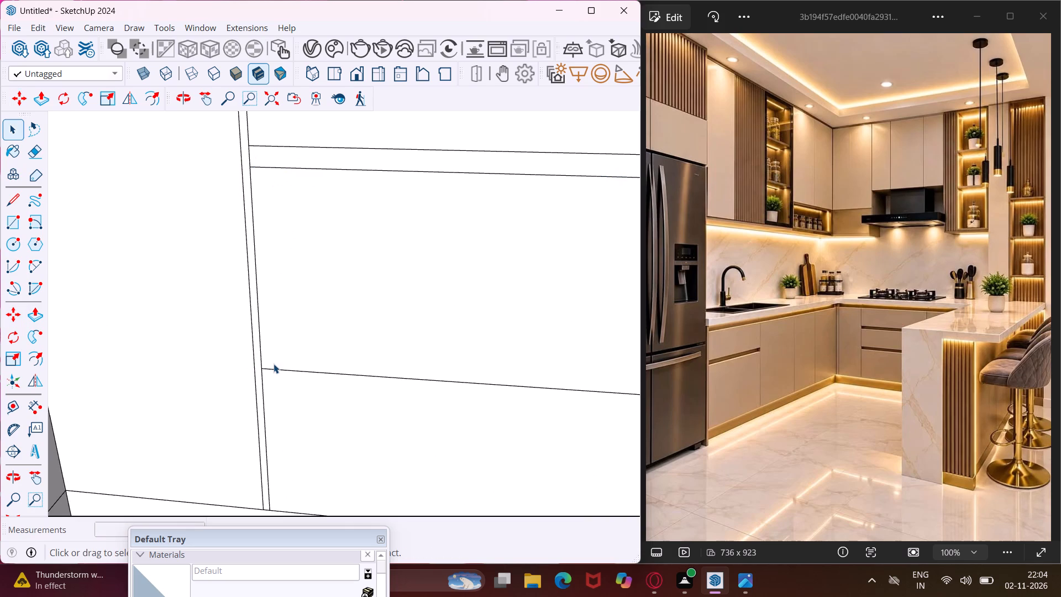
Copy the lower horizontal line on the far-wall counter's middle panel 1" upward to form the second drawer groove.
click(275, 369)
key(m)
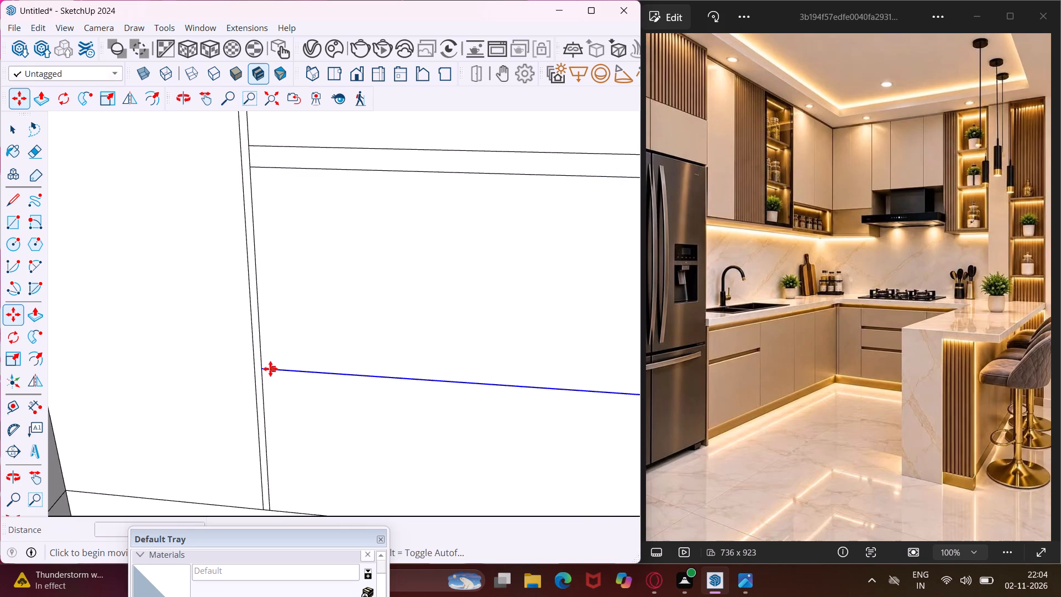
scroll(267, 369, up, 5)
click(258, 368)
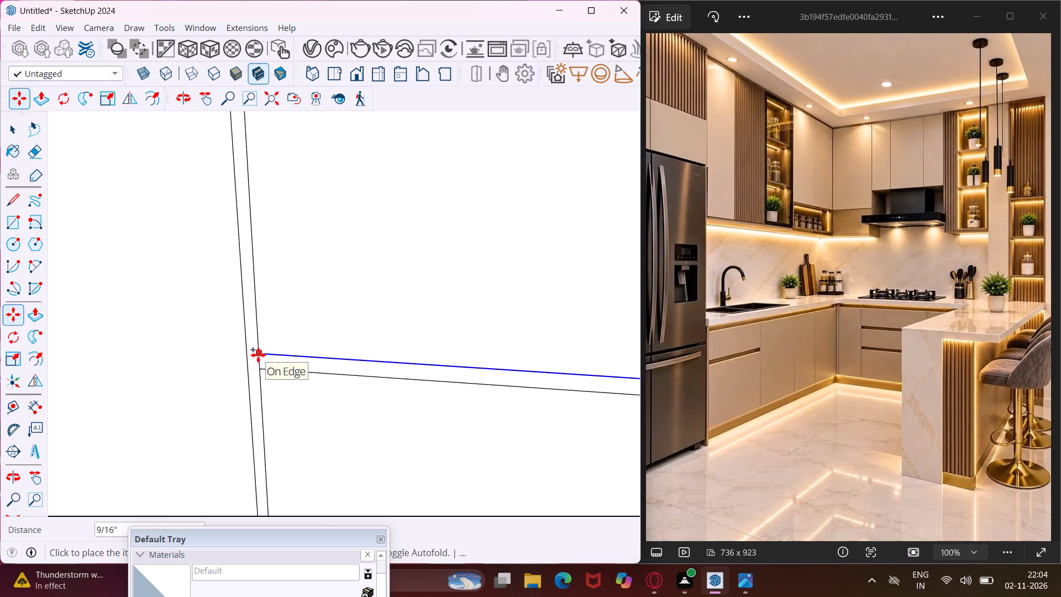
key(1)
key(shift+quotedbl)
key(Return)
scroll(246, 358, down, 7)
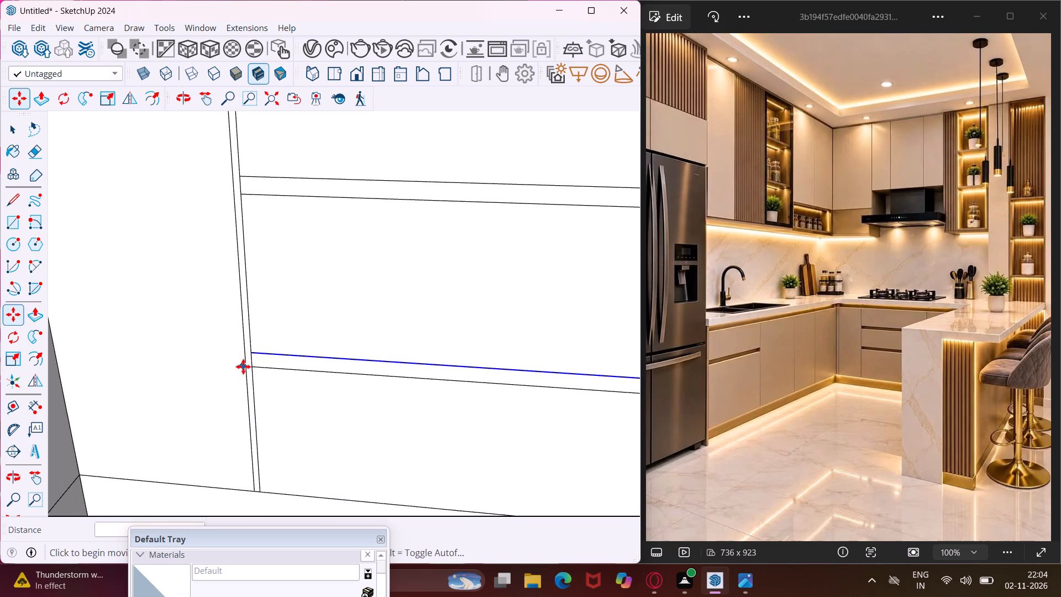
scroll(243, 365, down, 11)
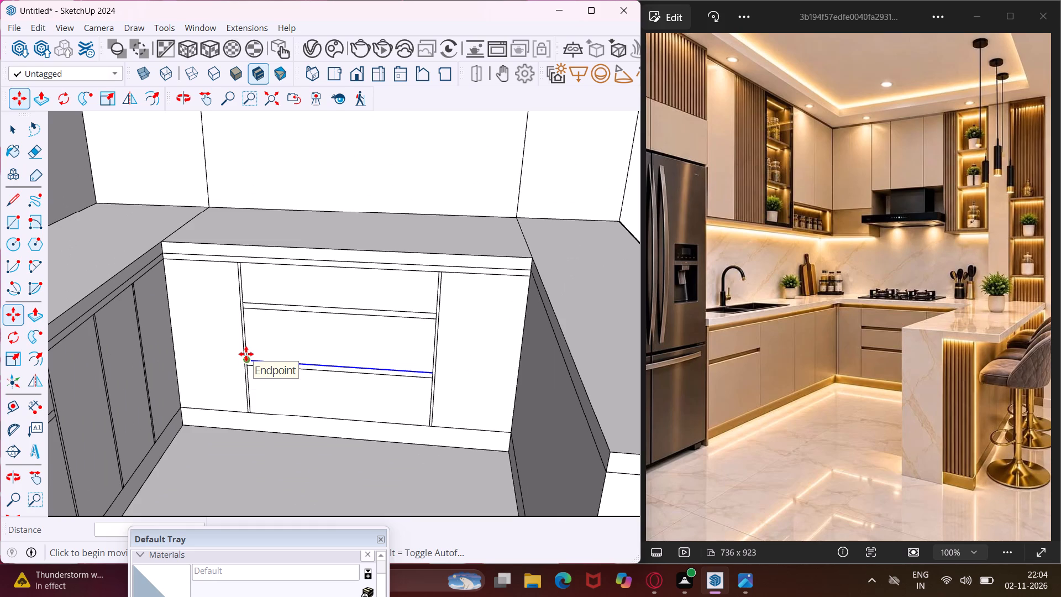
scroll(246, 351, down, 10)
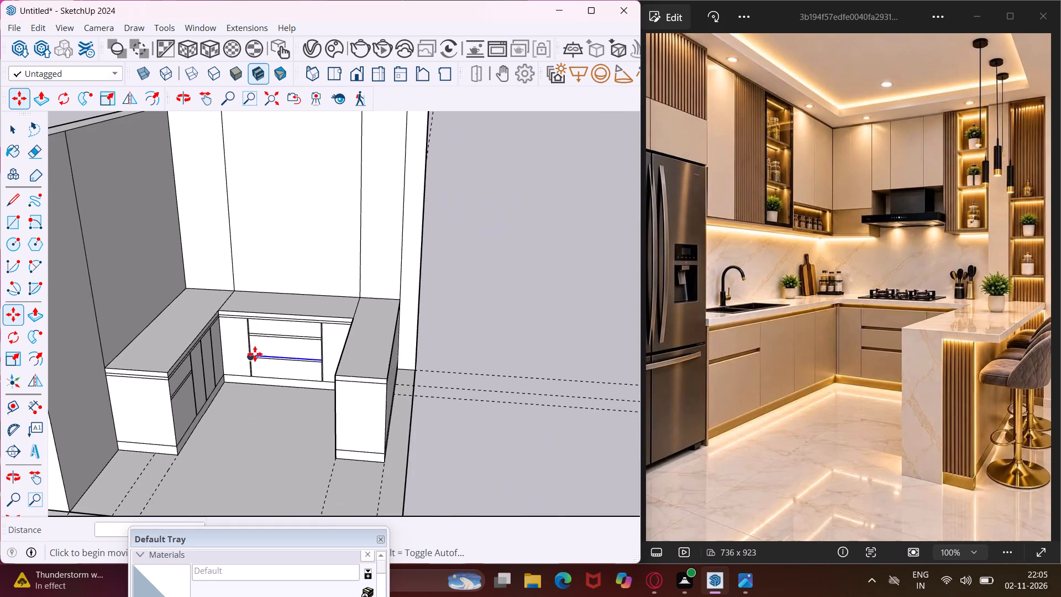
scroll(255, 354, down, 5)
middle_drag(245, 365, 248, 312)
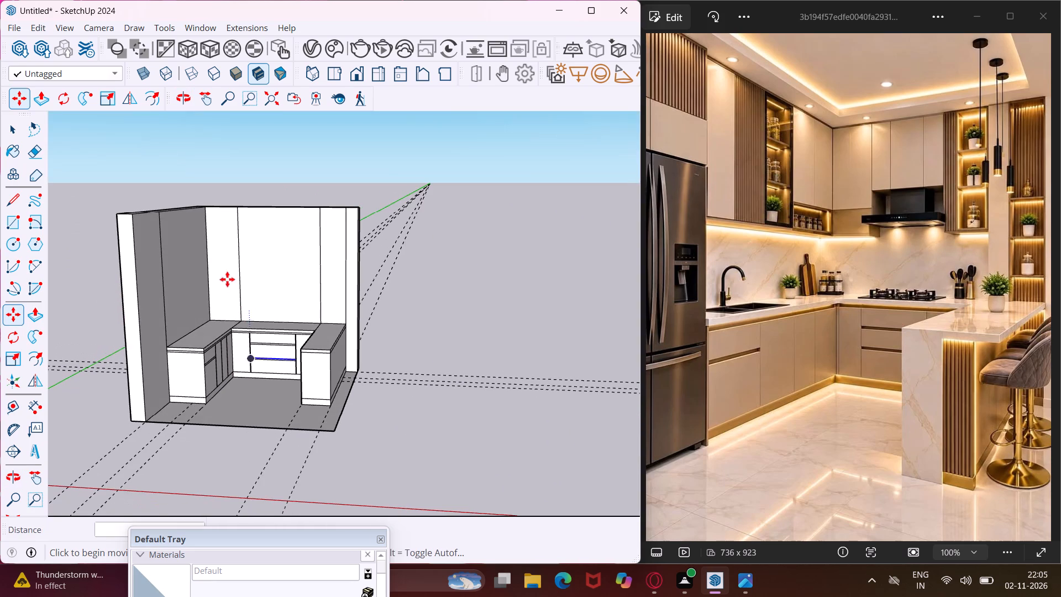
scroll(147, 317, up, 5)
key(Escape)
key(space)
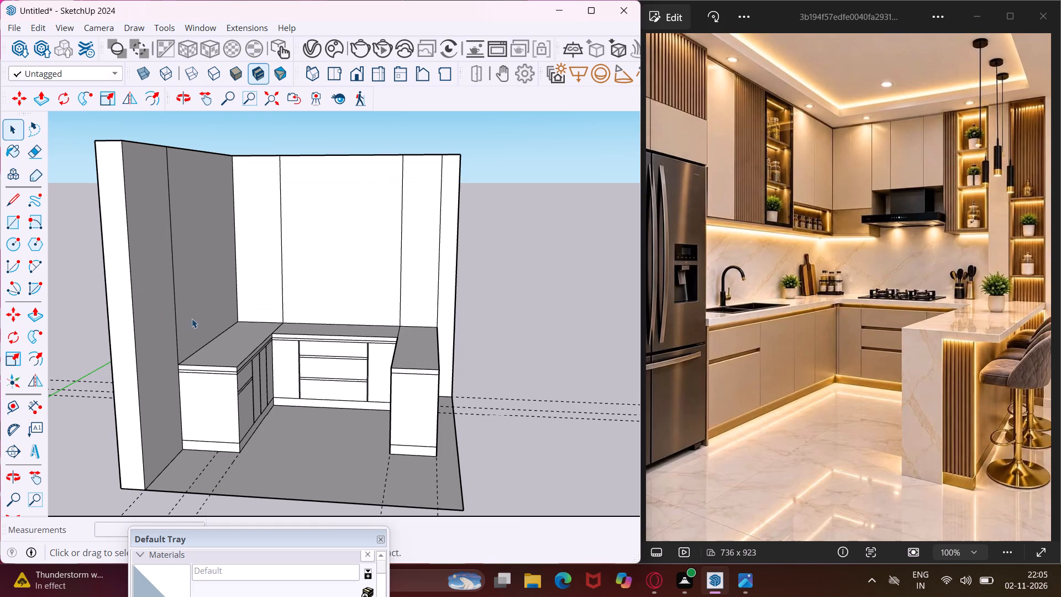
Erase the leftover vertical line on the first wall and the two on the far wall above the counters.
scroll(199, 297, up, 4)
key(e)
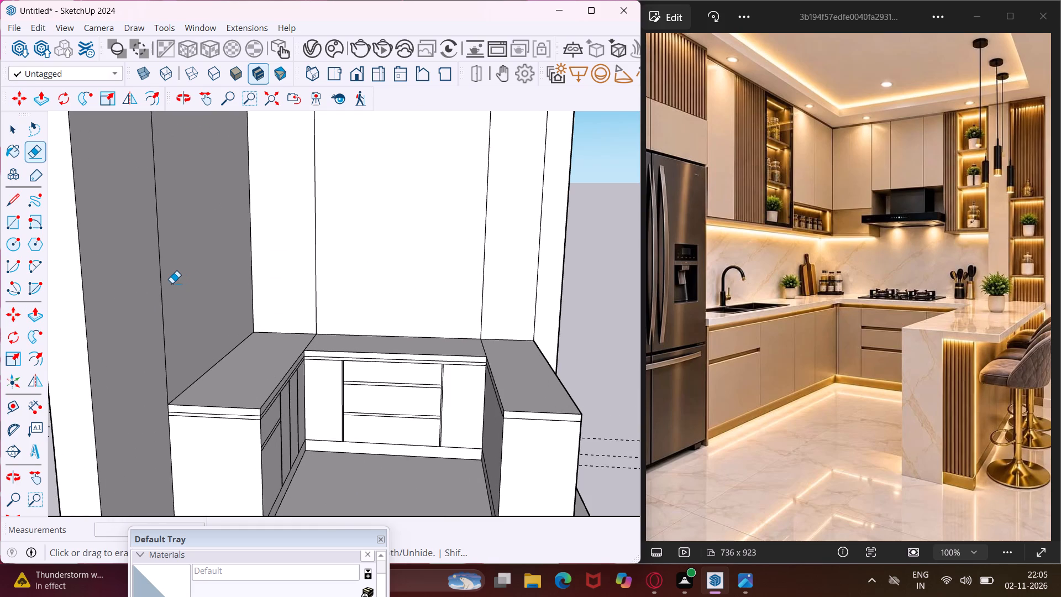
click(161, 282)
click(310, 245)
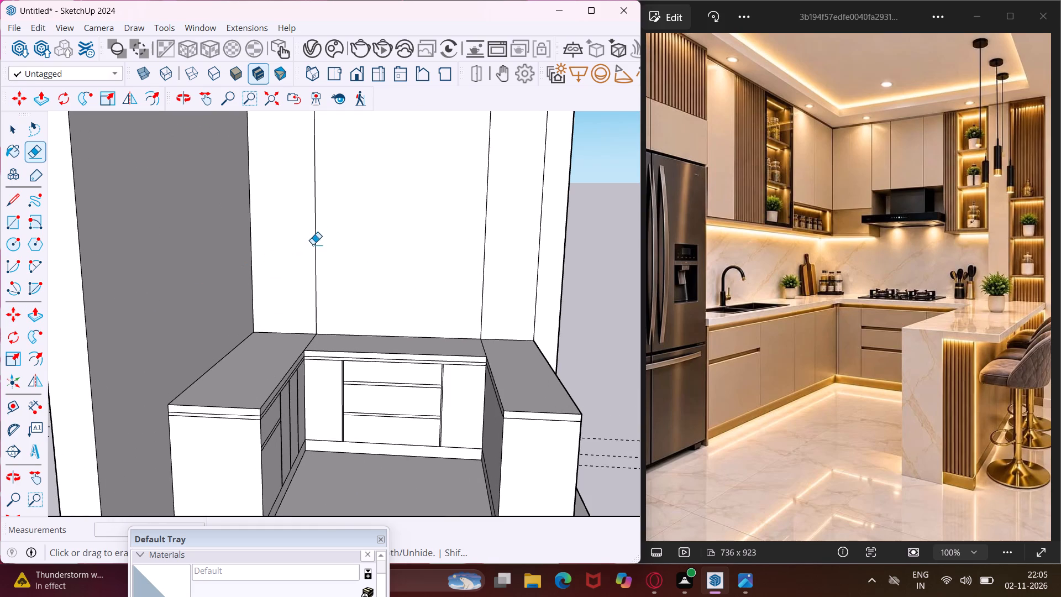
click(313, 239)
drag(317, 236, 358, 236)
drag(484, 215, 505, 220)
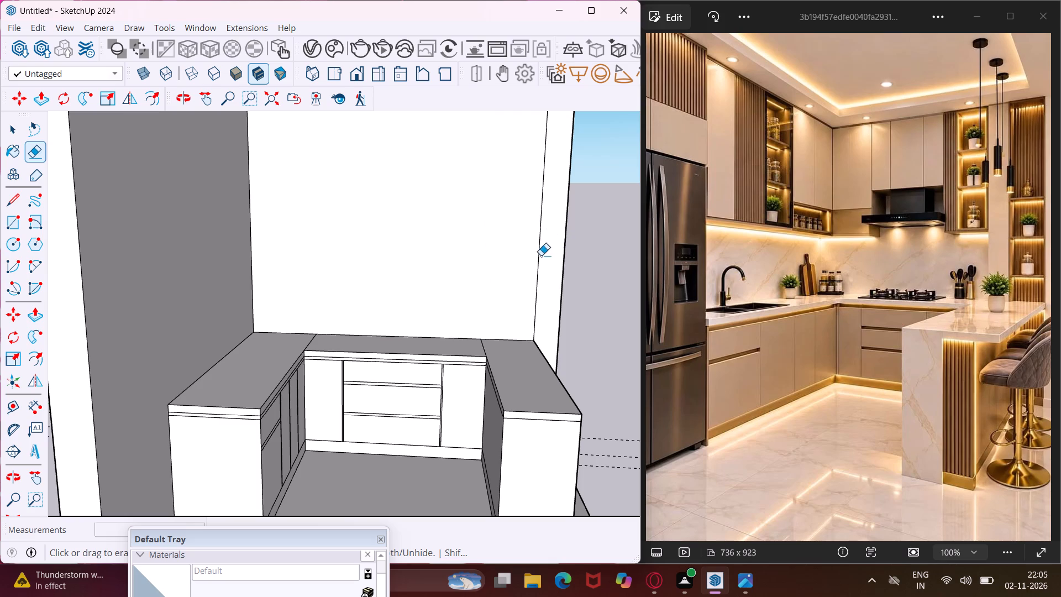
key(Escape)
key(space)
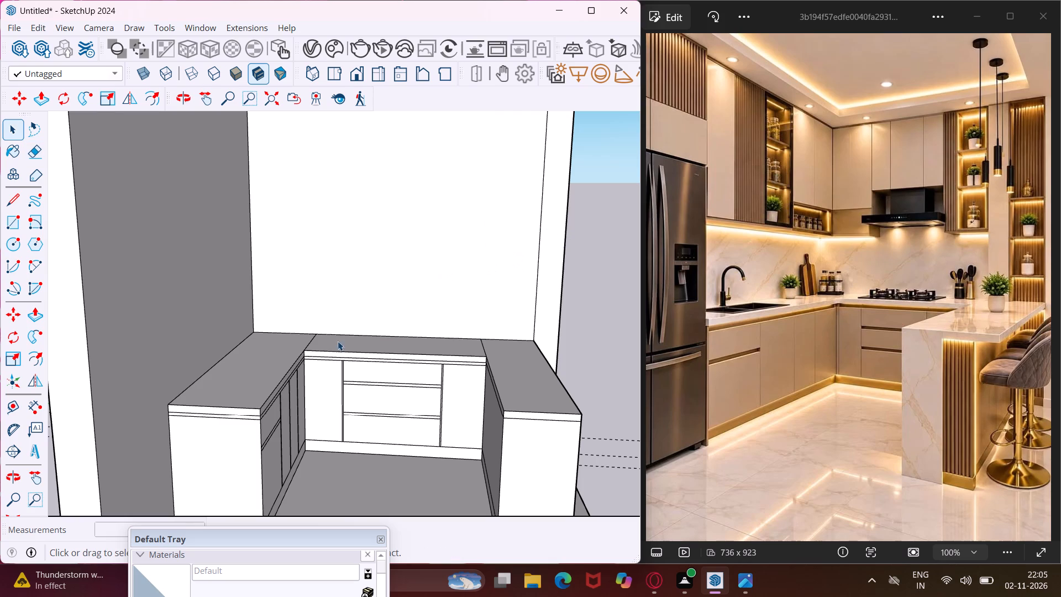
Place a guide 2'6" above the countertop along the first wall, and a matching guide along the far wall meeting it at the corner.
scroll(326, 349, down, 3)
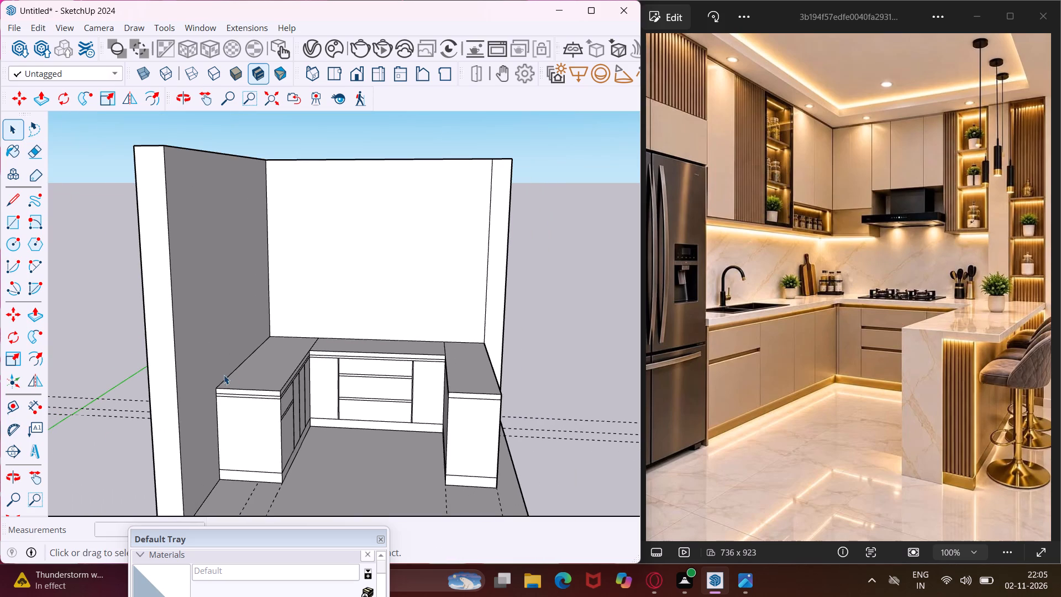
middle_drag(236, 341, 114, 379)
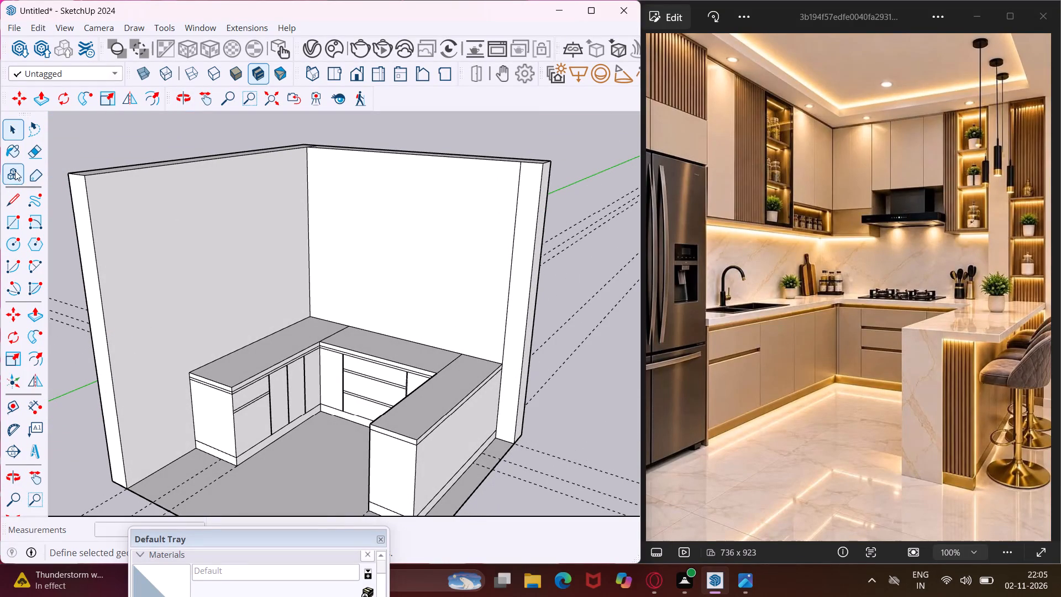
click(12, 406)
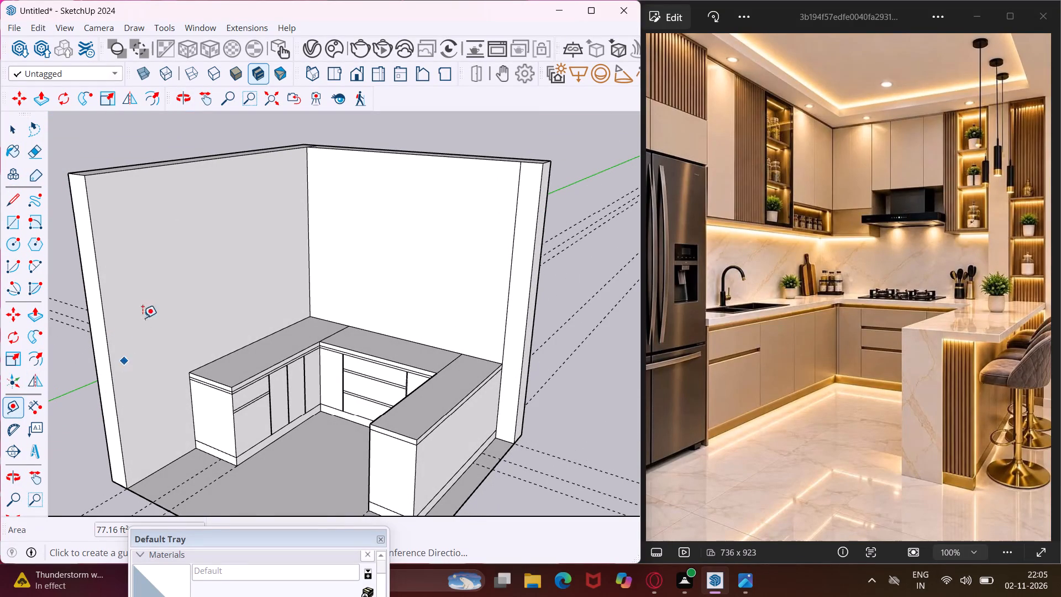
scroll(176, 265, down, 1)
scroll(216, 196, up, 3)
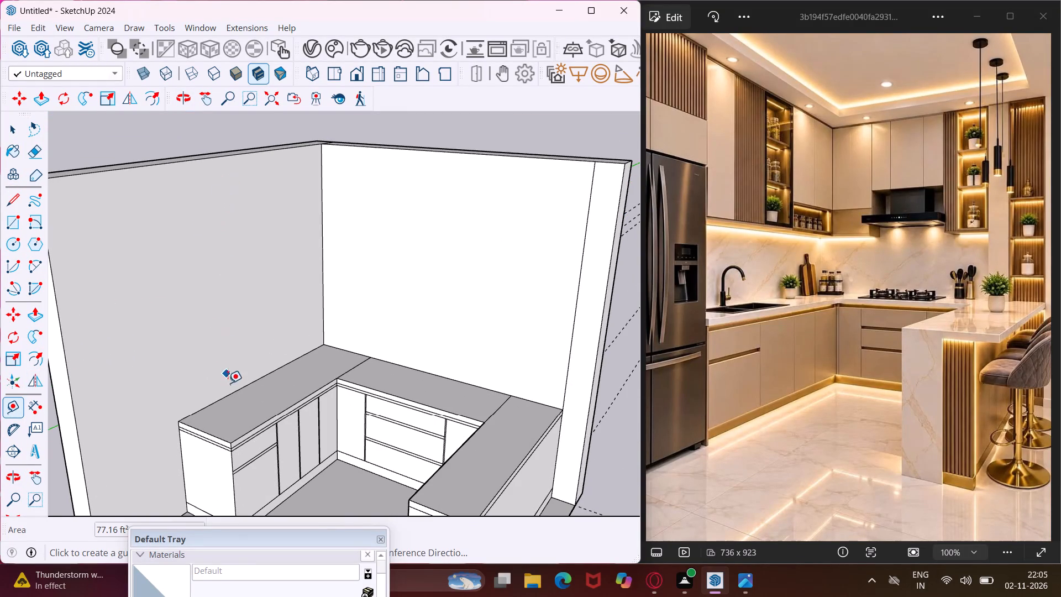
click(236, 392)
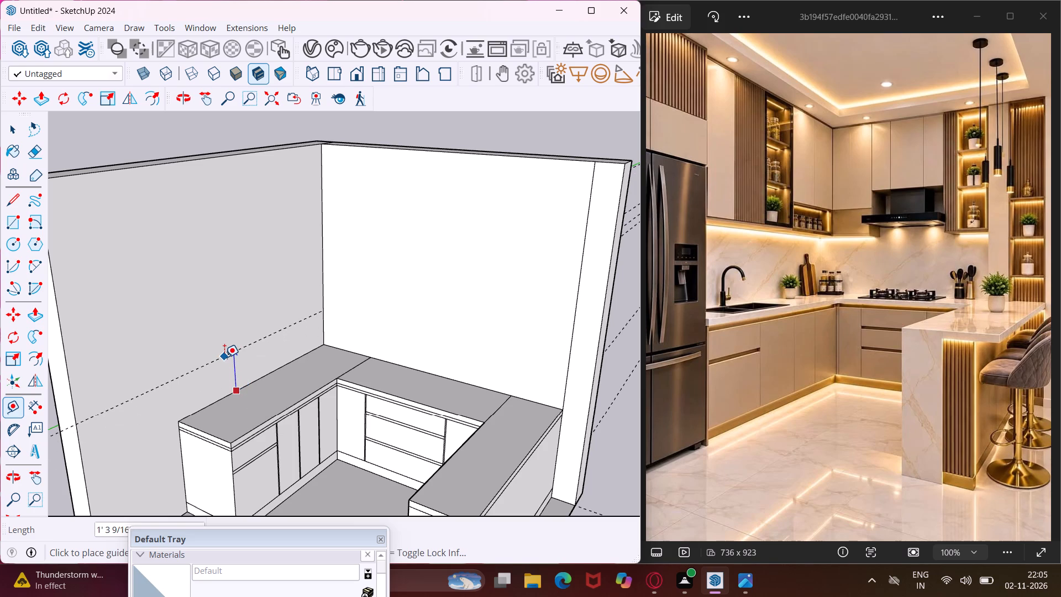
text(2'6)
key(shift+quotedbl)
key(Return)
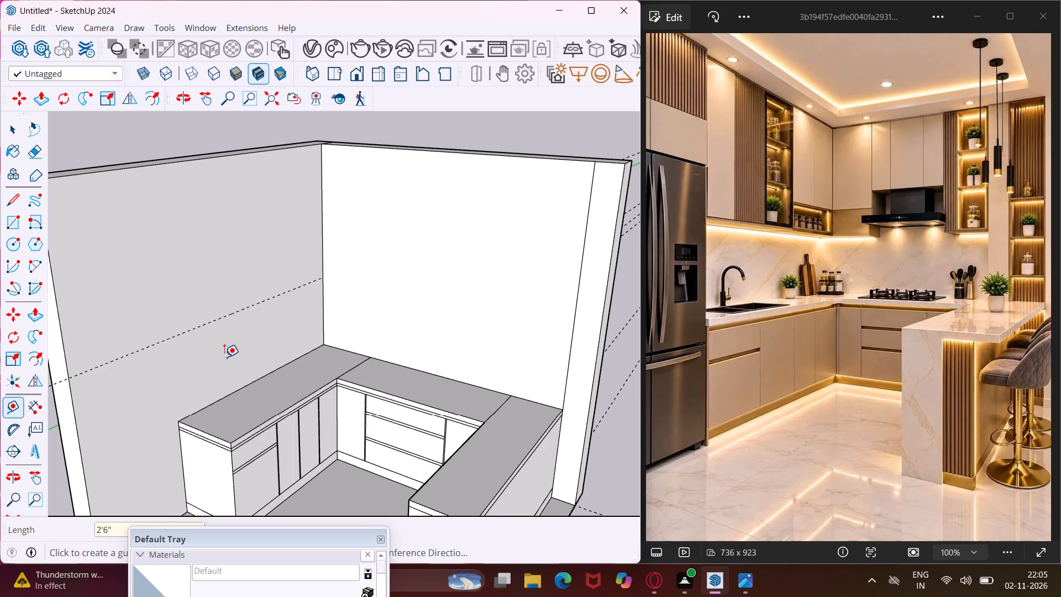
click(354, 354)
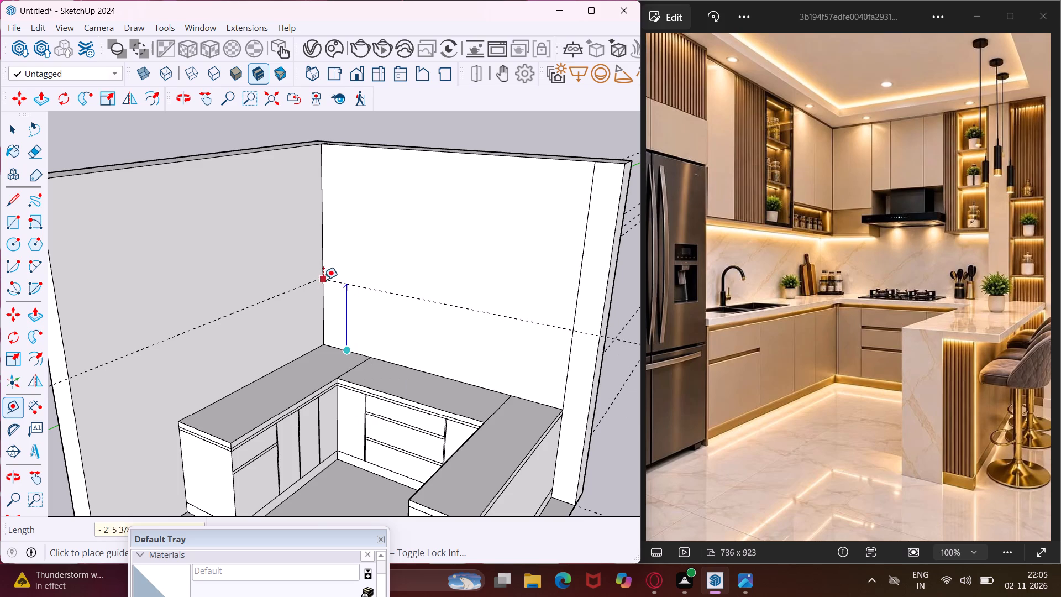
click(317, 279)
key(Escape)
key(space)
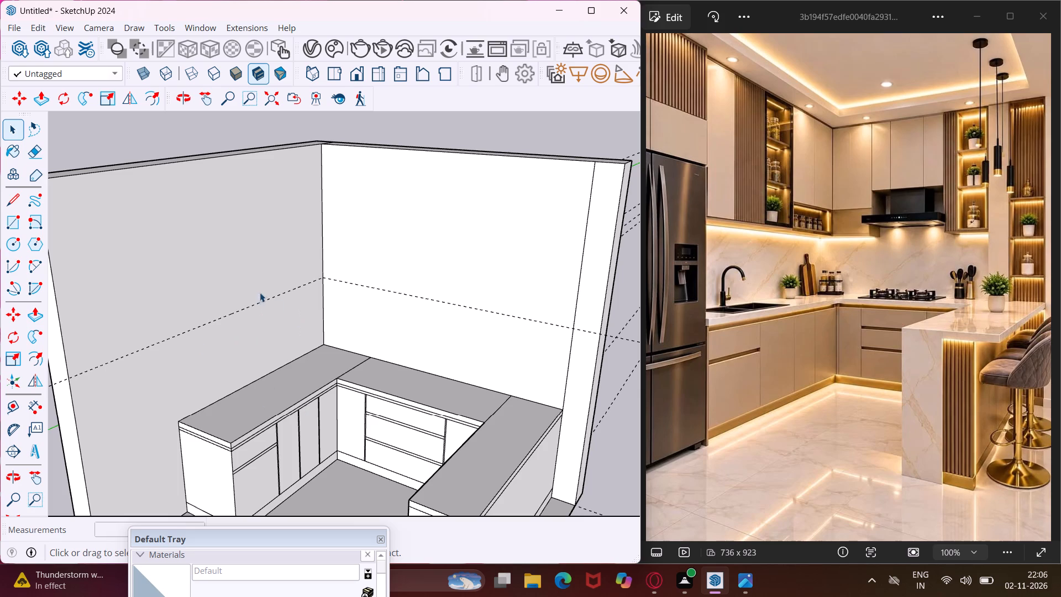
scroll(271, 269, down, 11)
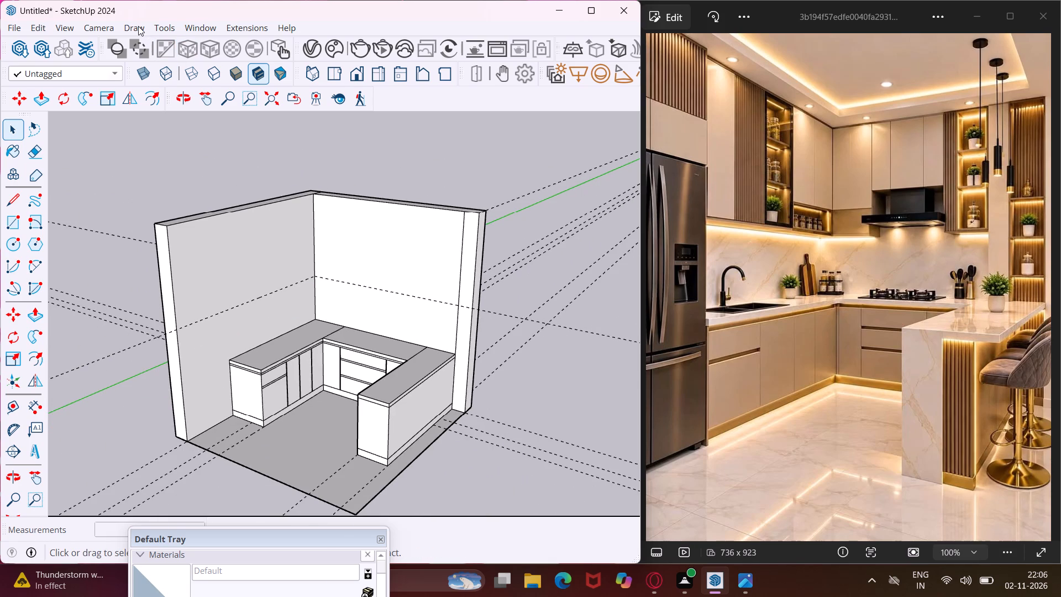
Load the 2.6 MB "Utensils" model with the square cream holder from the 3D Warehouse utensils results into the model.
click(193, 24)
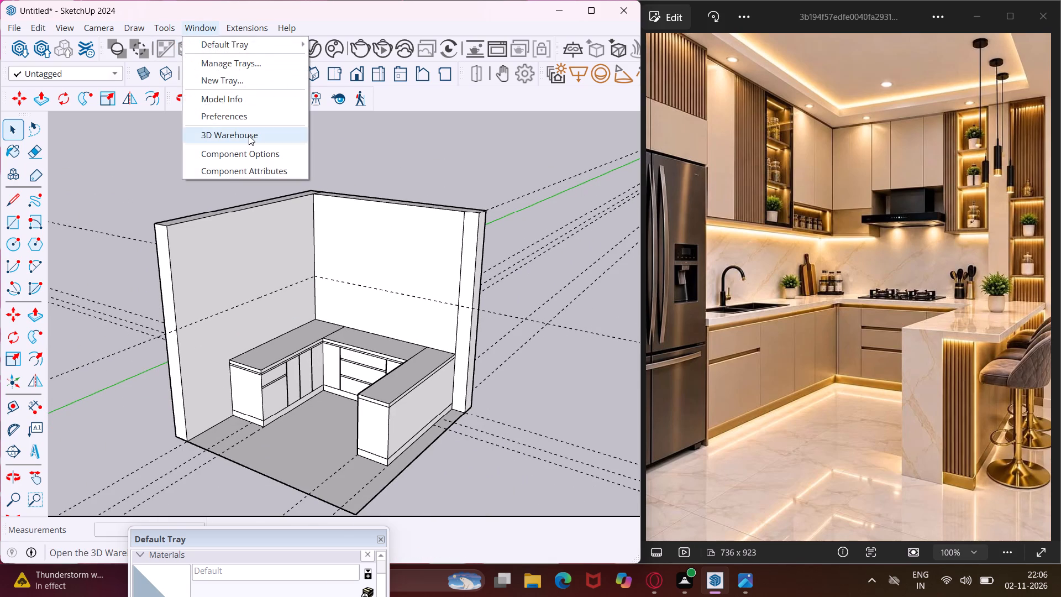
click(249, 135)
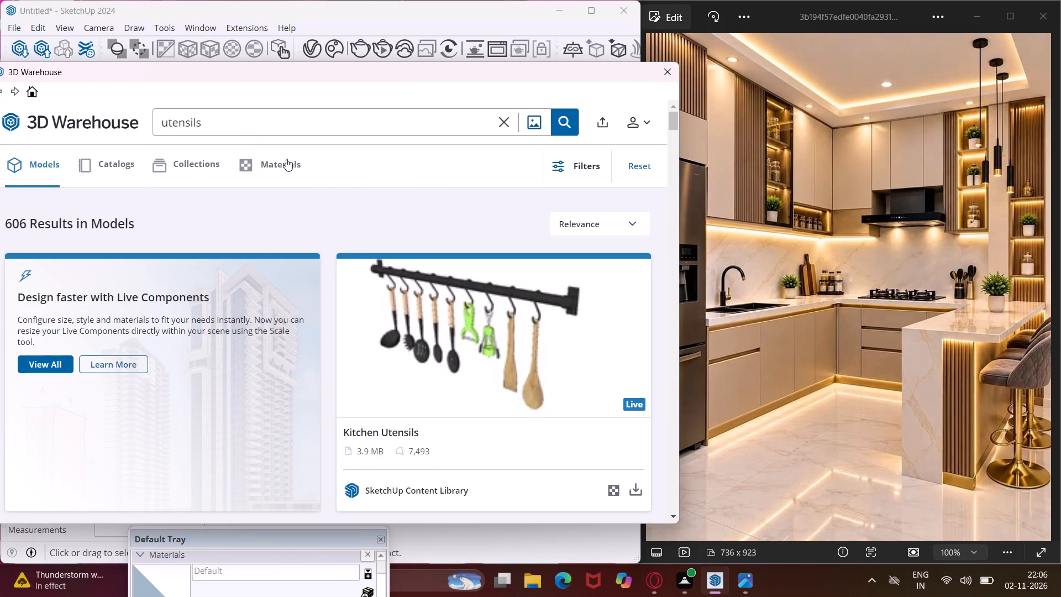
scroll(311, 308, down, 5)
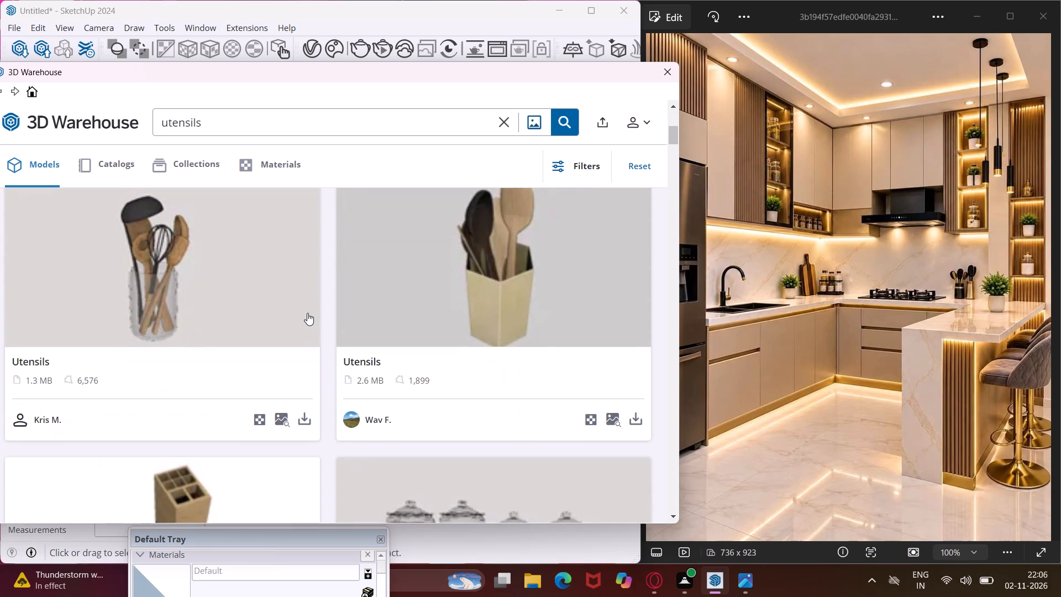
scroll(300, 310, down, 3)
scroll(295, 310, up, 3)
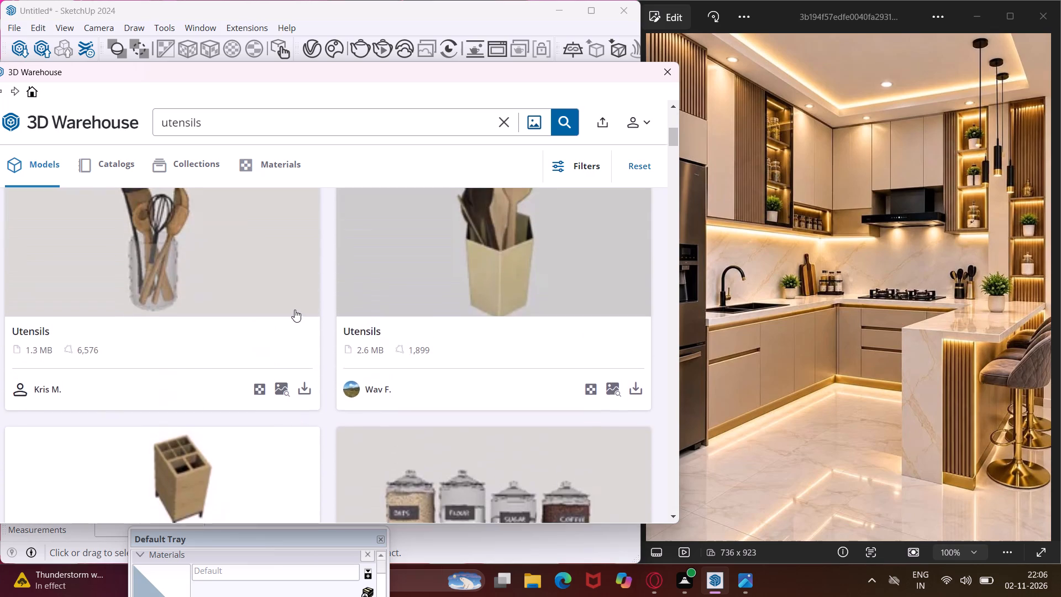
scroll(295, 310, up, 1)
scroll(293, 308, down, 1)
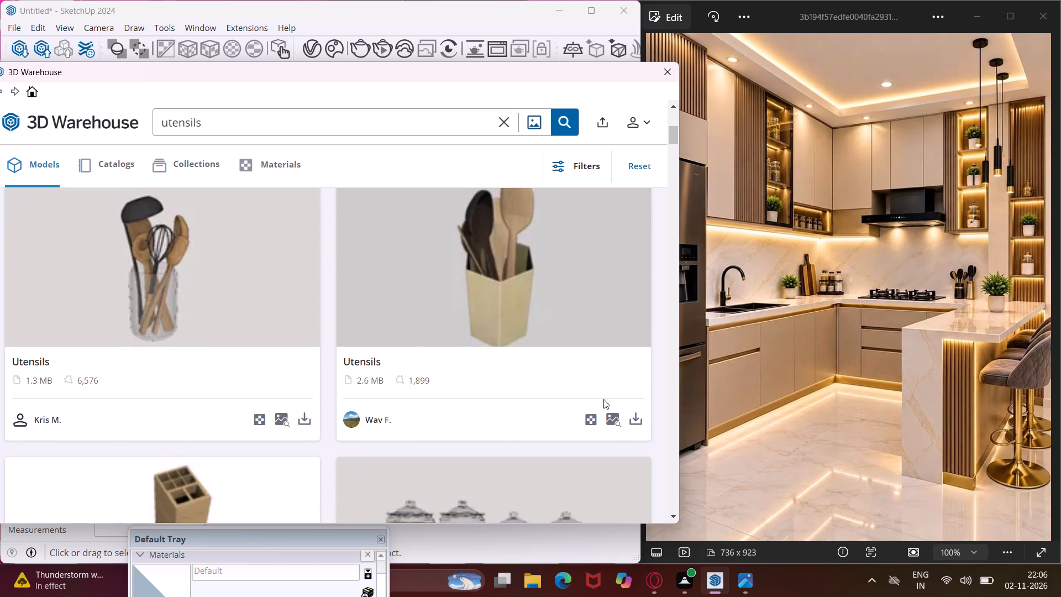
click(632, 412)
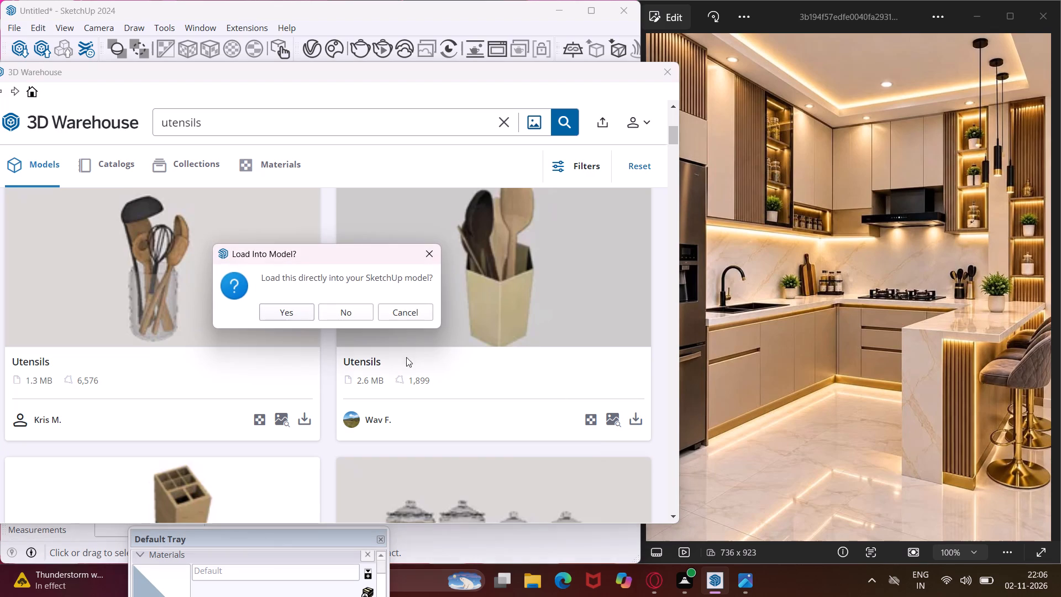
click(270, 307)
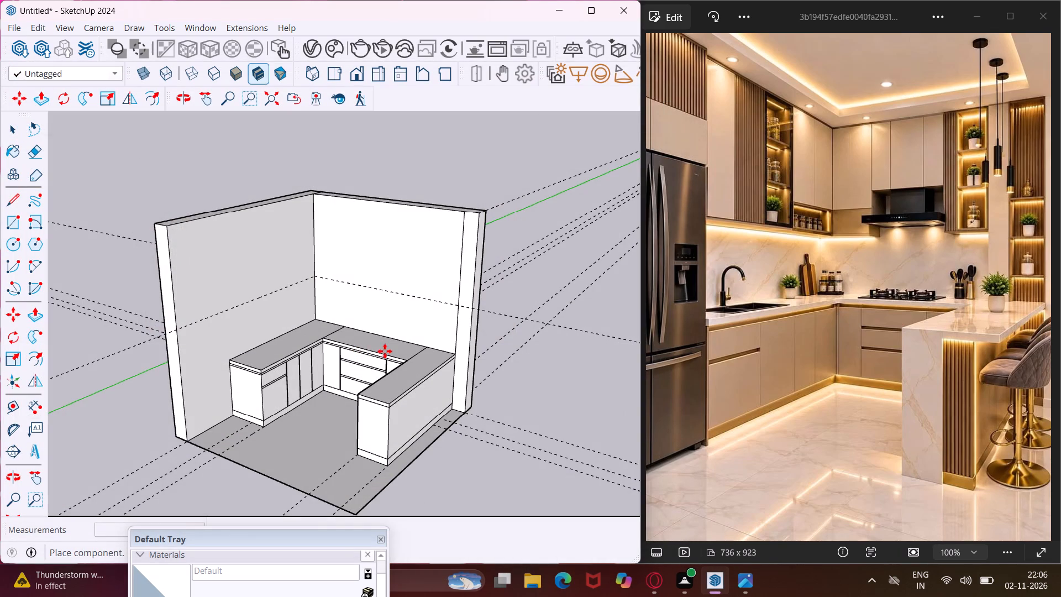
Place the utensil holder on the far-wall countertop, near the wall and close to the peninsula.
scroll(396, 349, up, 6)
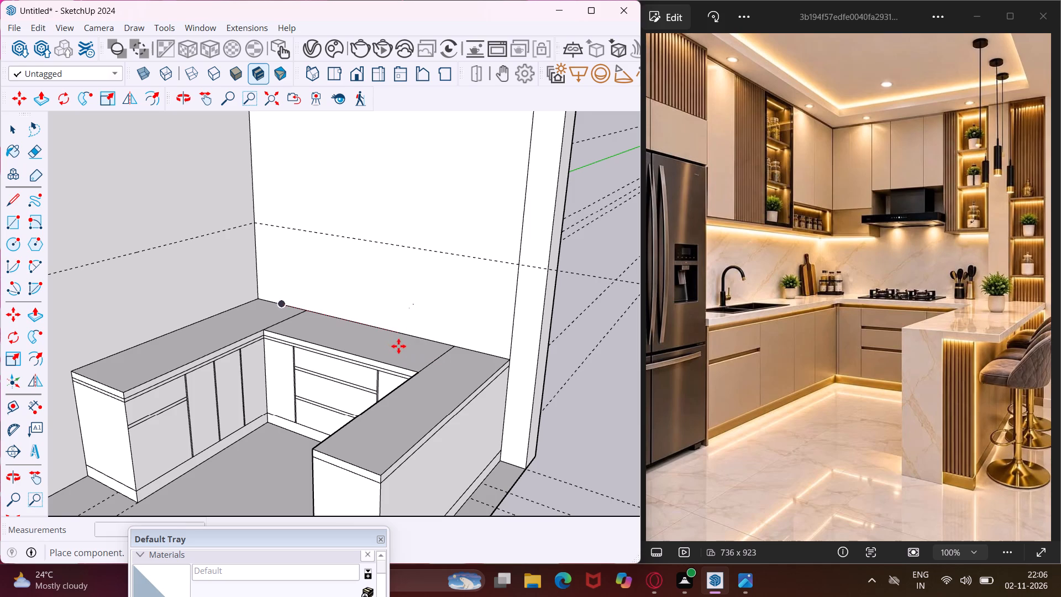
scroll(400, 350, up, 1)
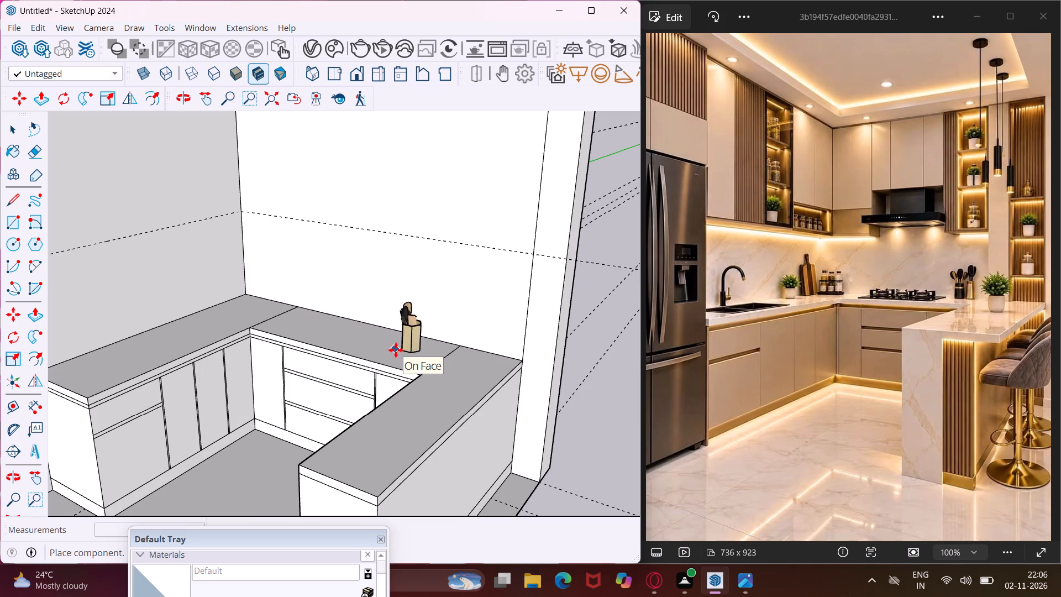
click(396, 350)
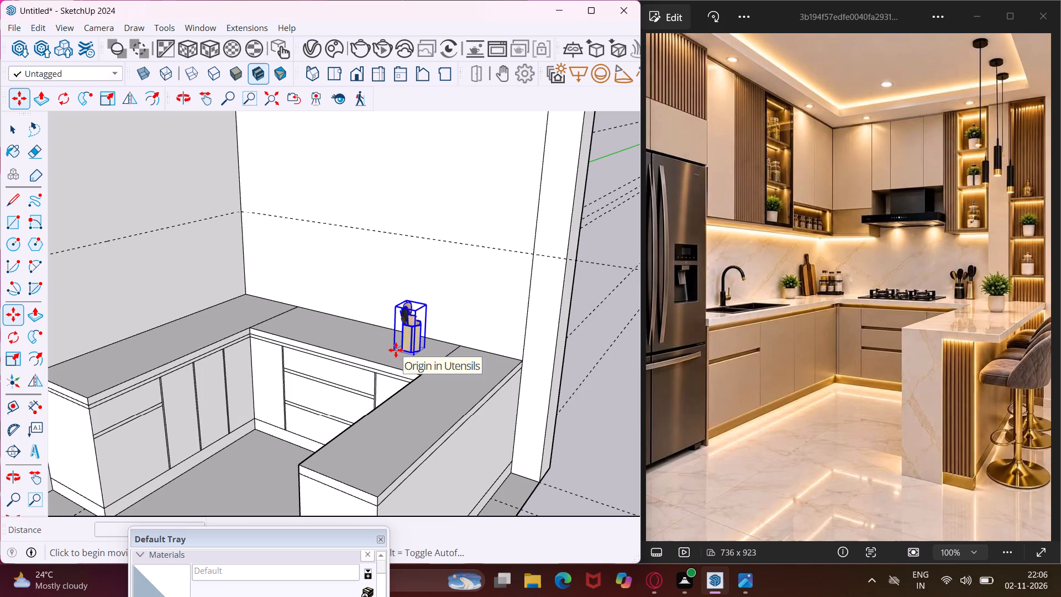
key(Escape)
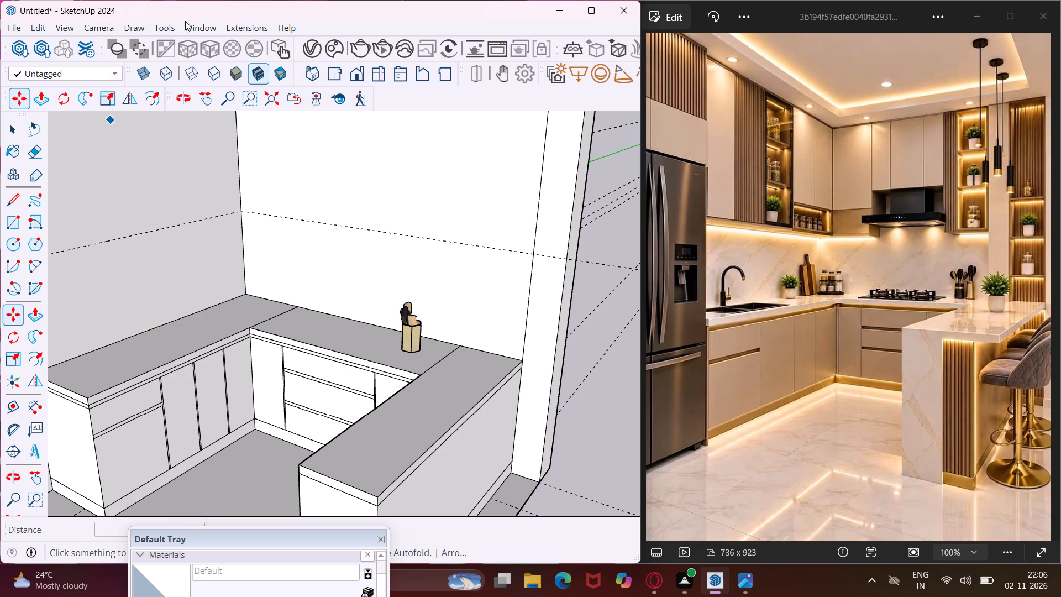
Load the 18 MB "Cooking utensils" model with cutting boards and potted plants from the 3D Warehouse utensils results.
click(204, 27)
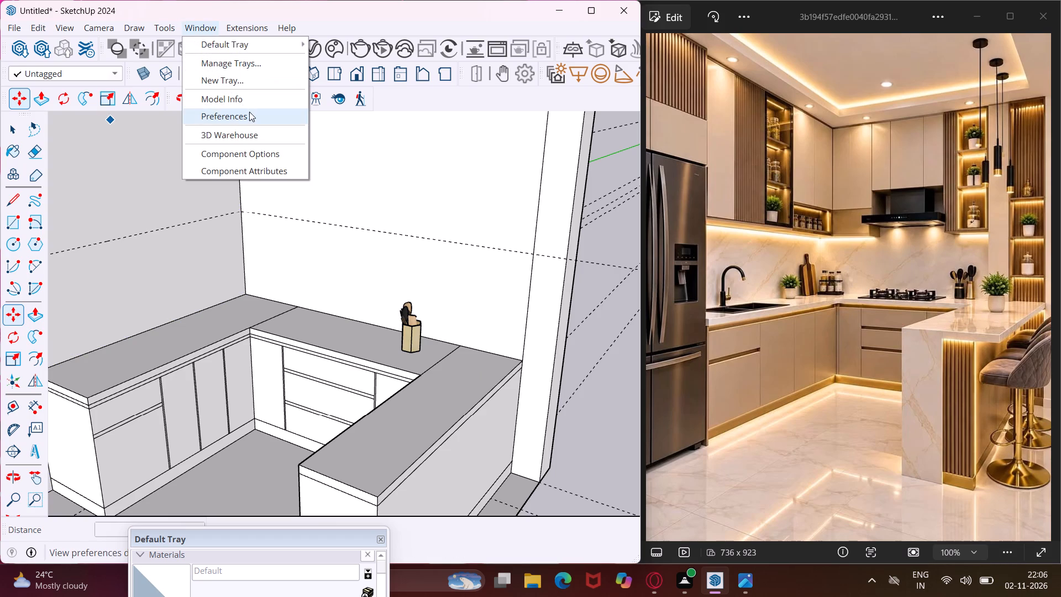
click(253, 128)
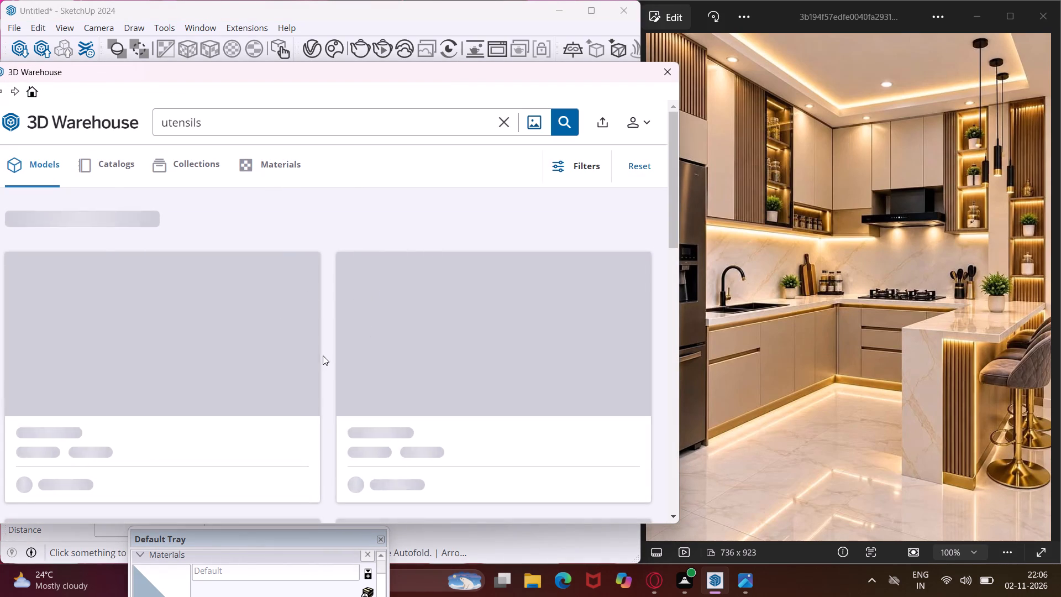
scroll(397, 313, down, 4)
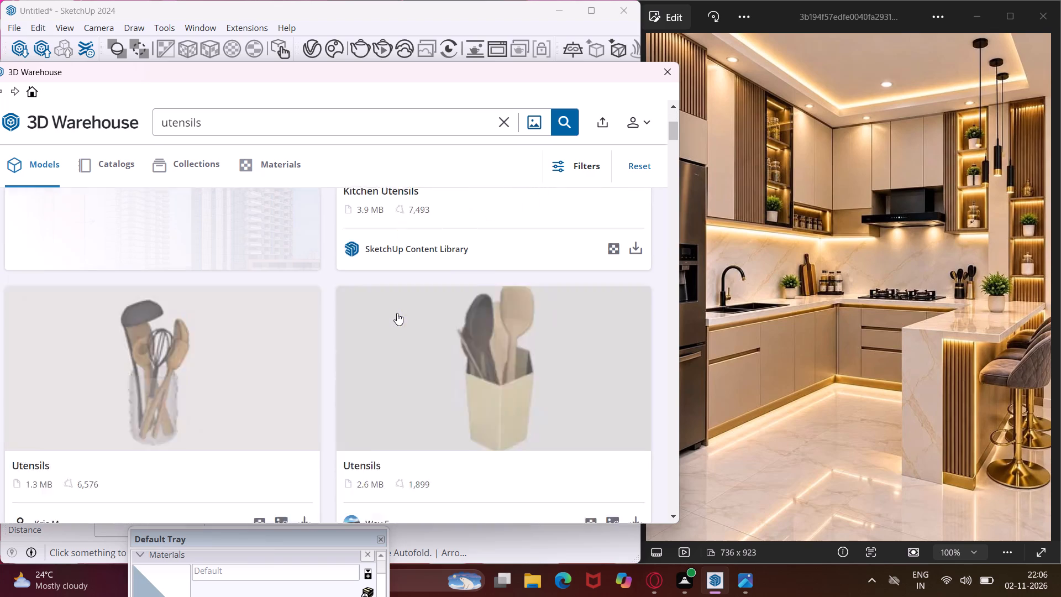
scroll(397, 313, down, 9)
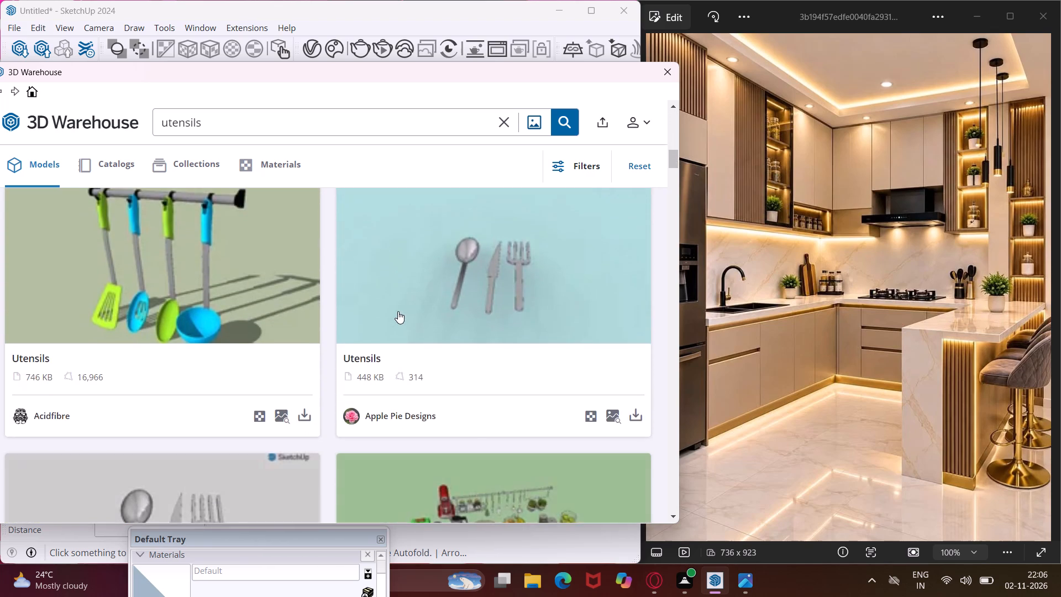
scroll(398, 311, down, 11)
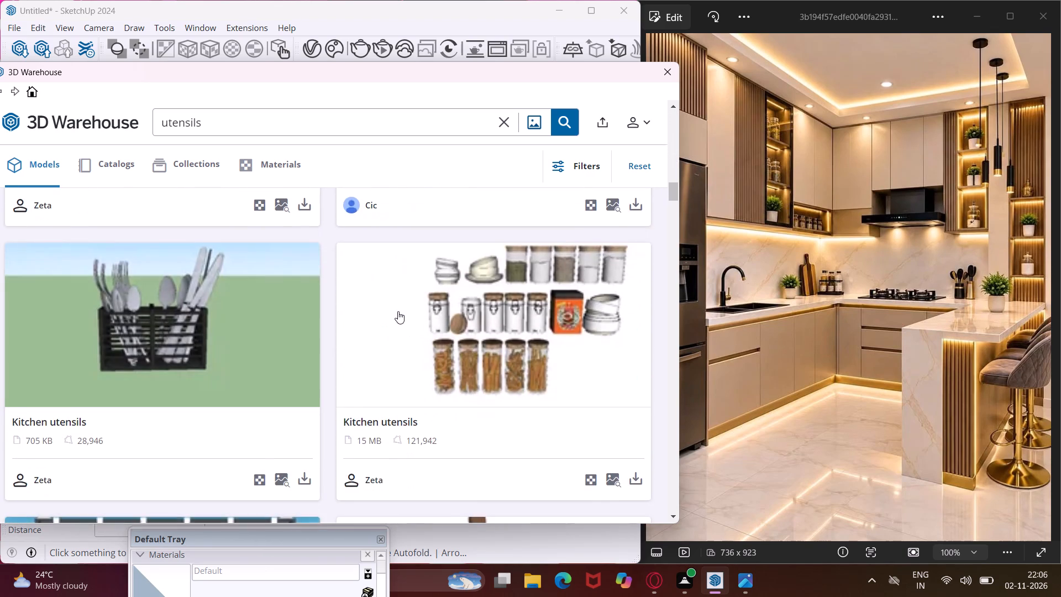
scroll(398, 311, down, 5)
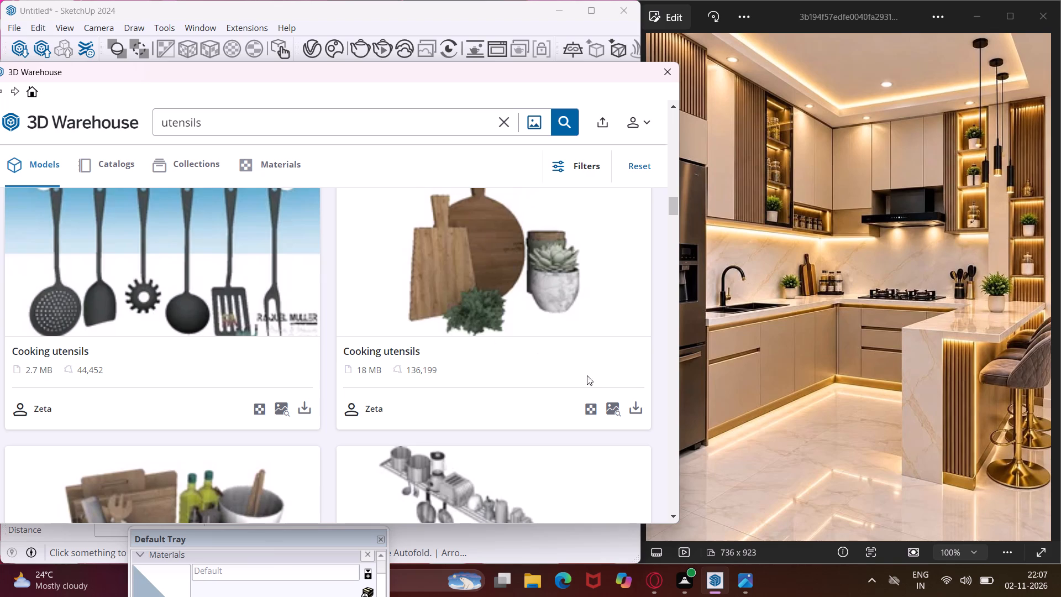
click(633, 404)
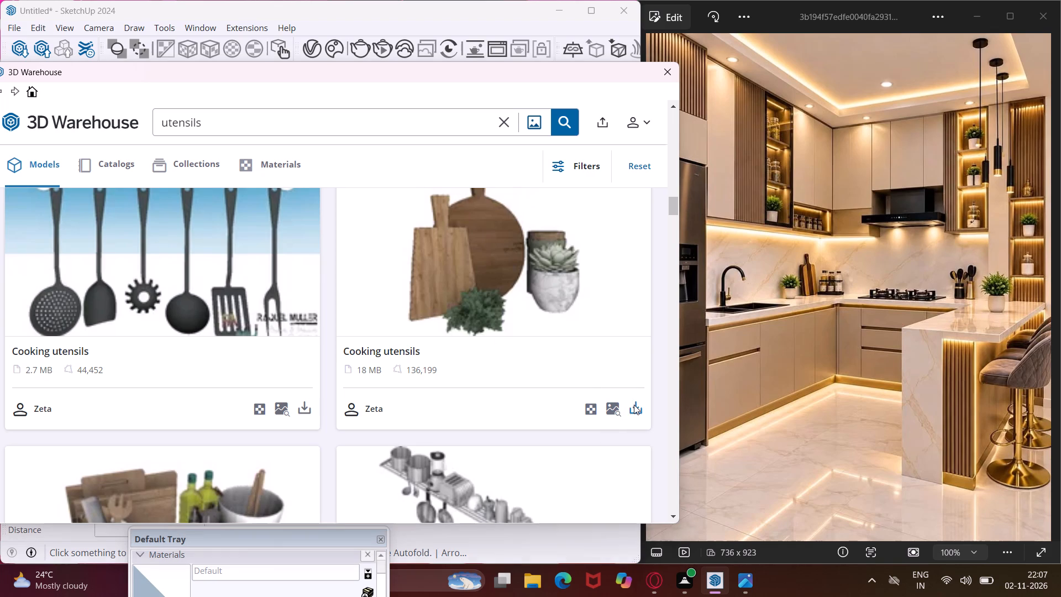
click(285, 311)
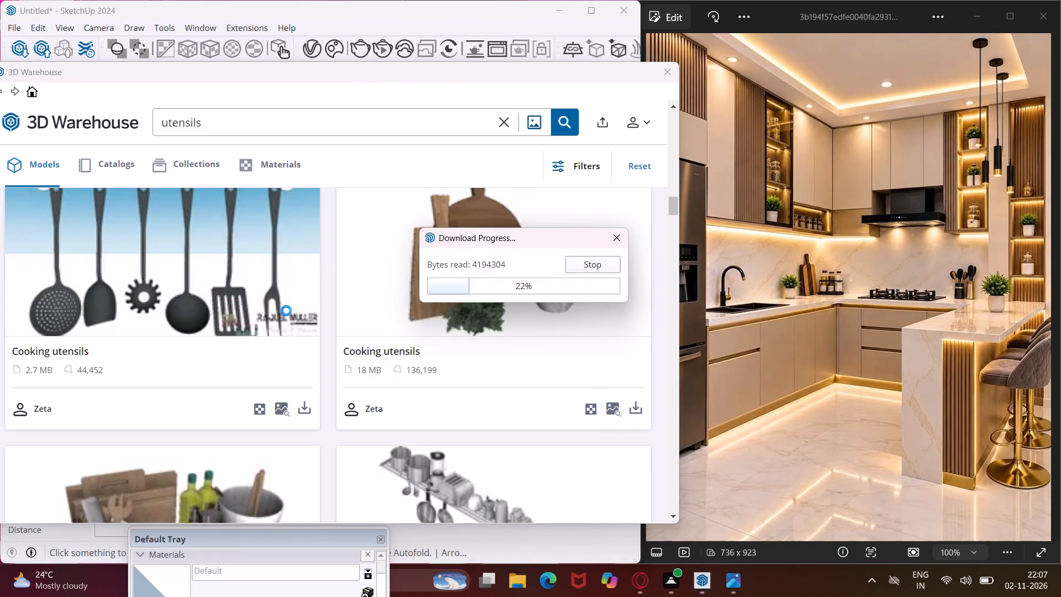
scroll(346, 322, down, 4)
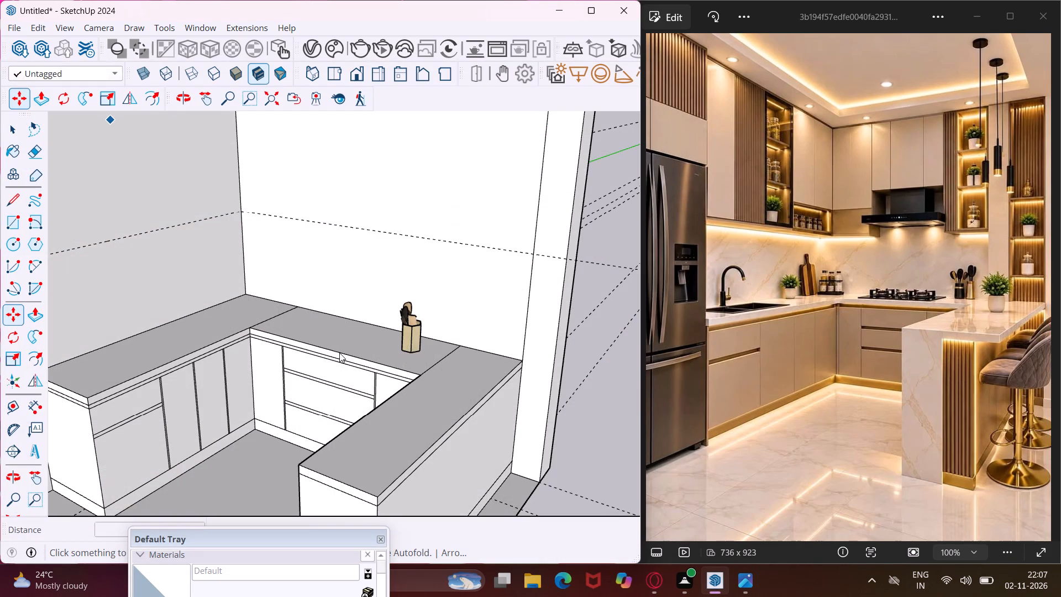
scroll(319, 349, down, 4)
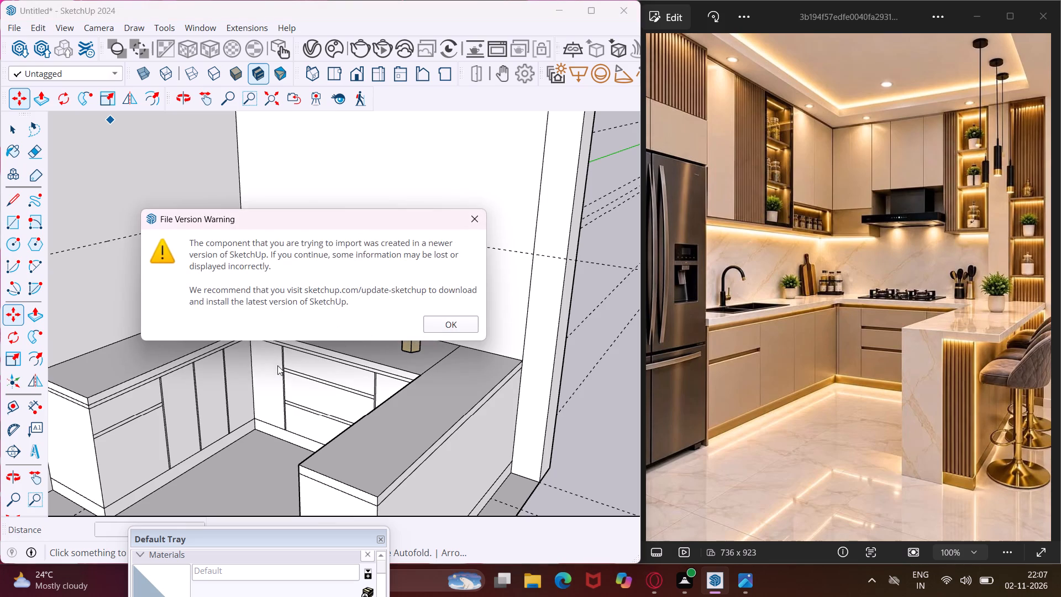
click(453, 321)
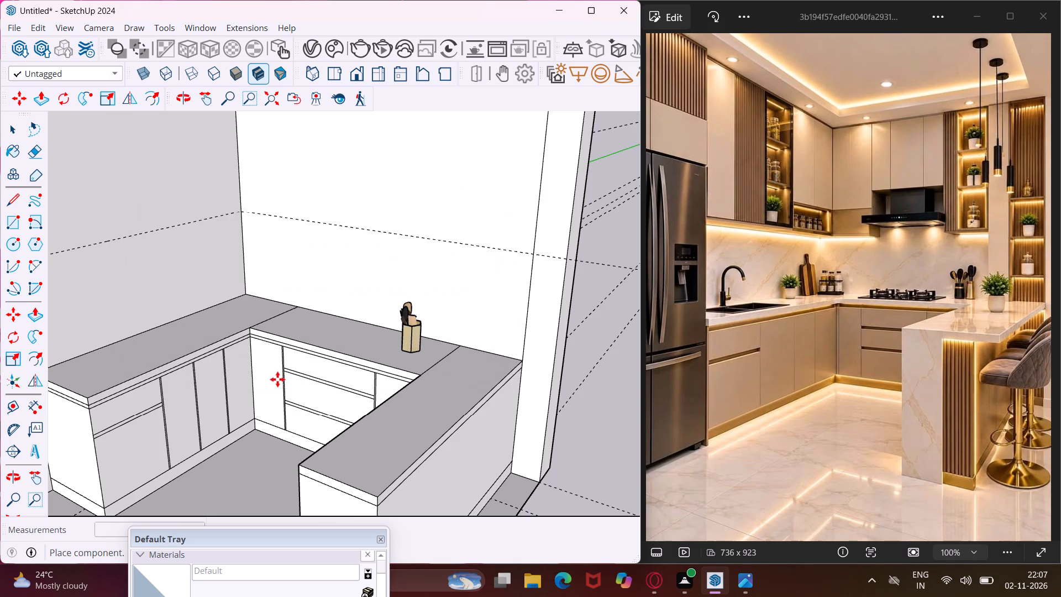
Place the cutting boards and plants set on the kitchen floor between the first-wall counter and the peninsula.
scroll(277, 379, down, 14)
scroll(271, 450, up, 11)
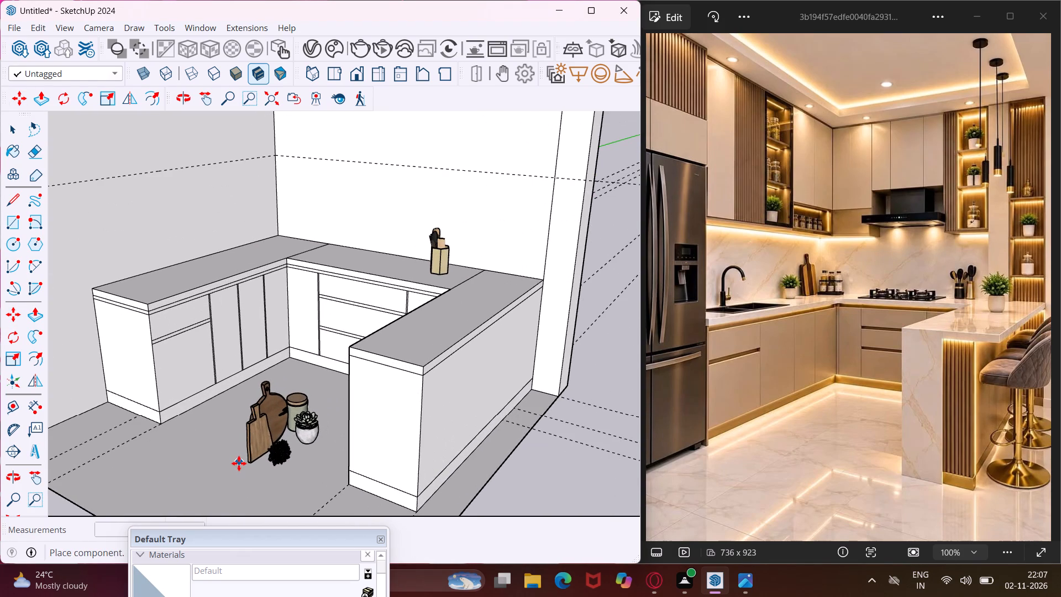
click(239, 463)
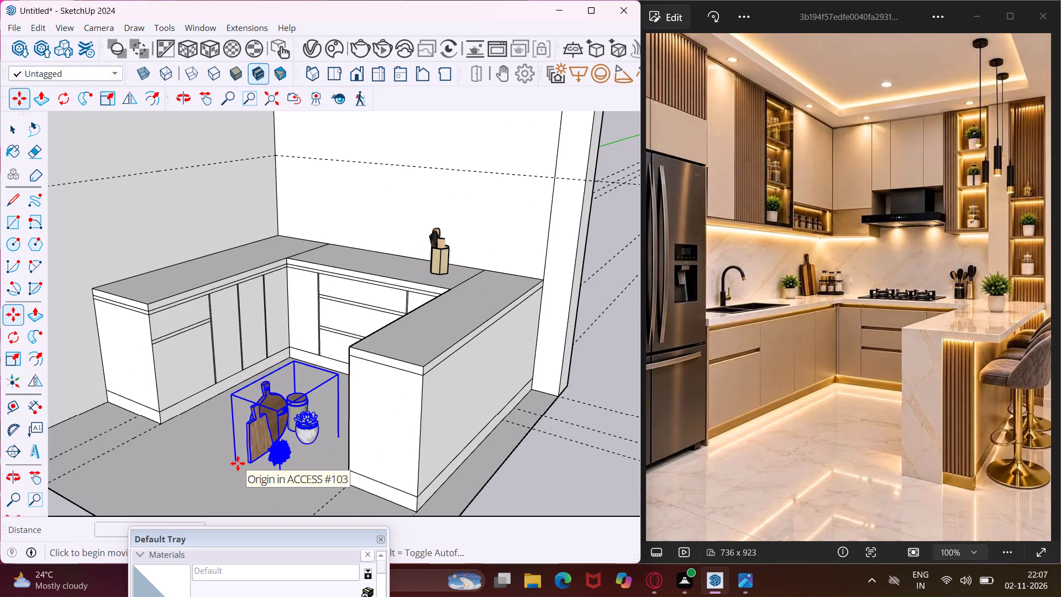
Load the 15 MB "Kitchen utensils" model with storage jars and dishes from the 3D Warehouse utensils results.
click(205, 28)
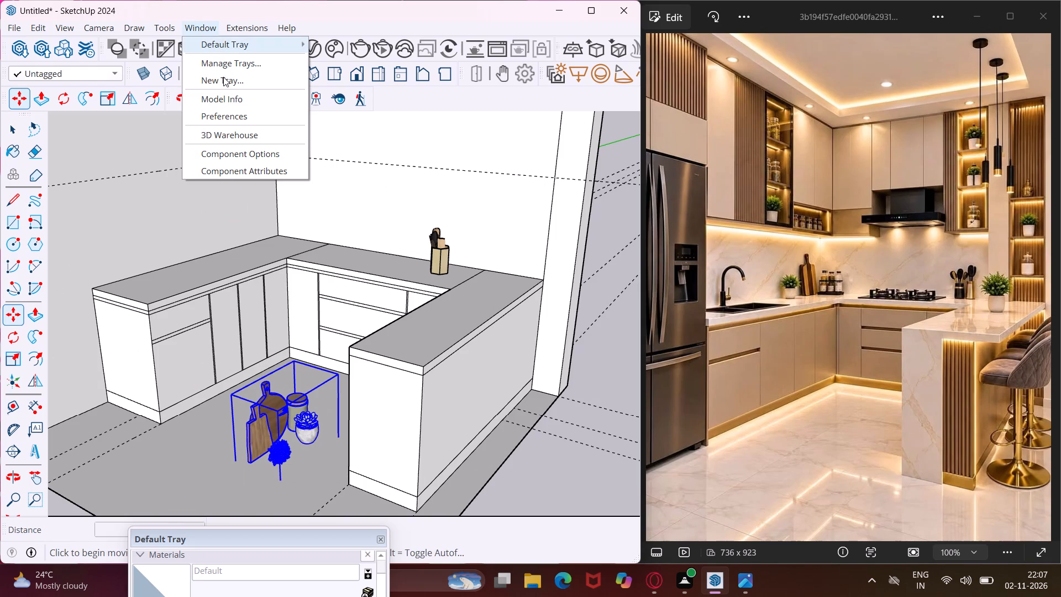
click(240, 129)
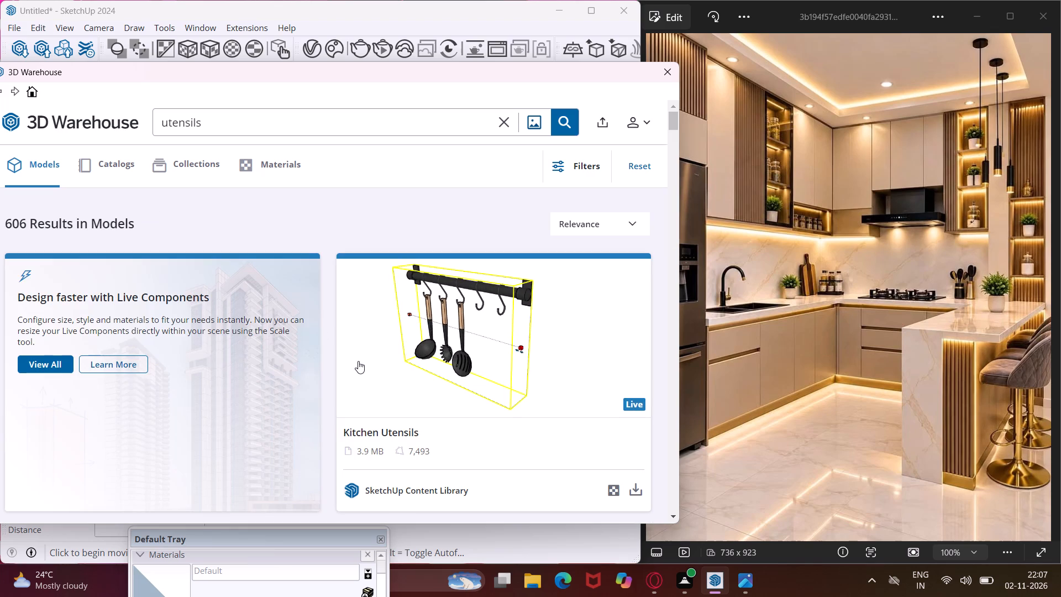
scroll(381, 352, down, 12)
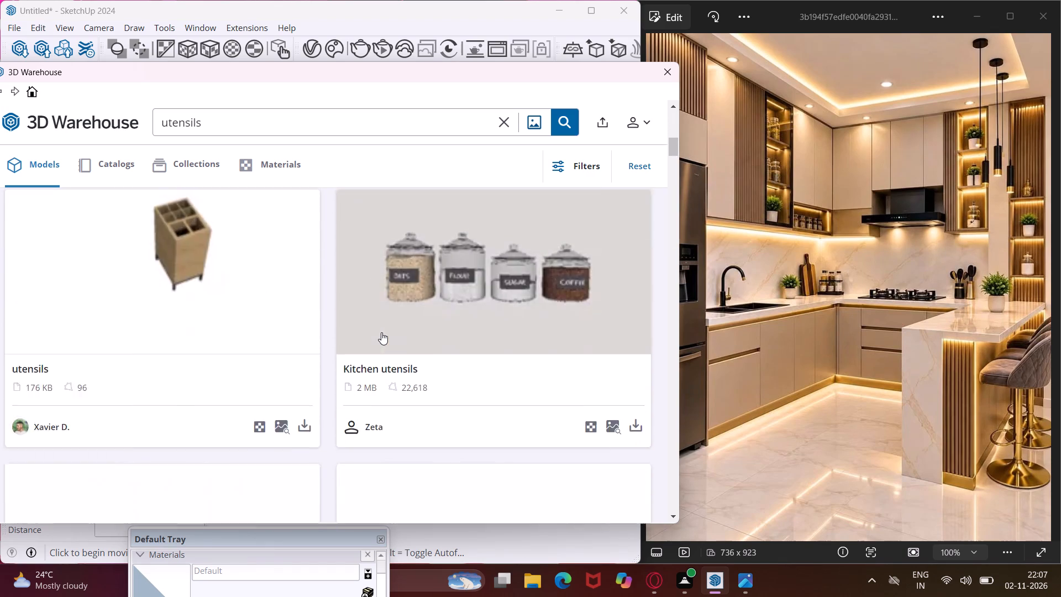
scroll(381, 332, down, 10)
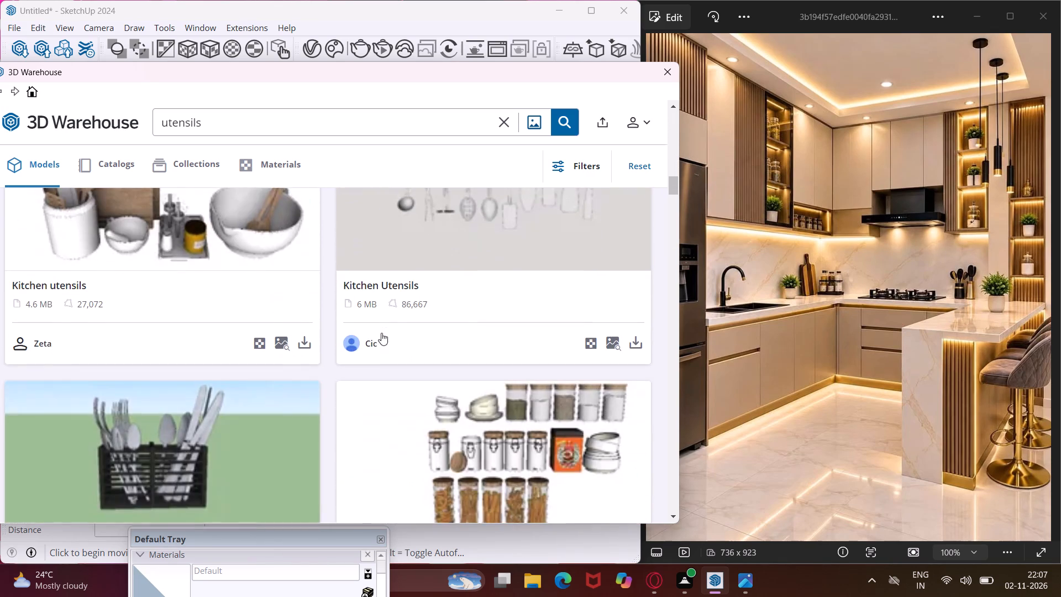
scroll(381, 333, down, 5)
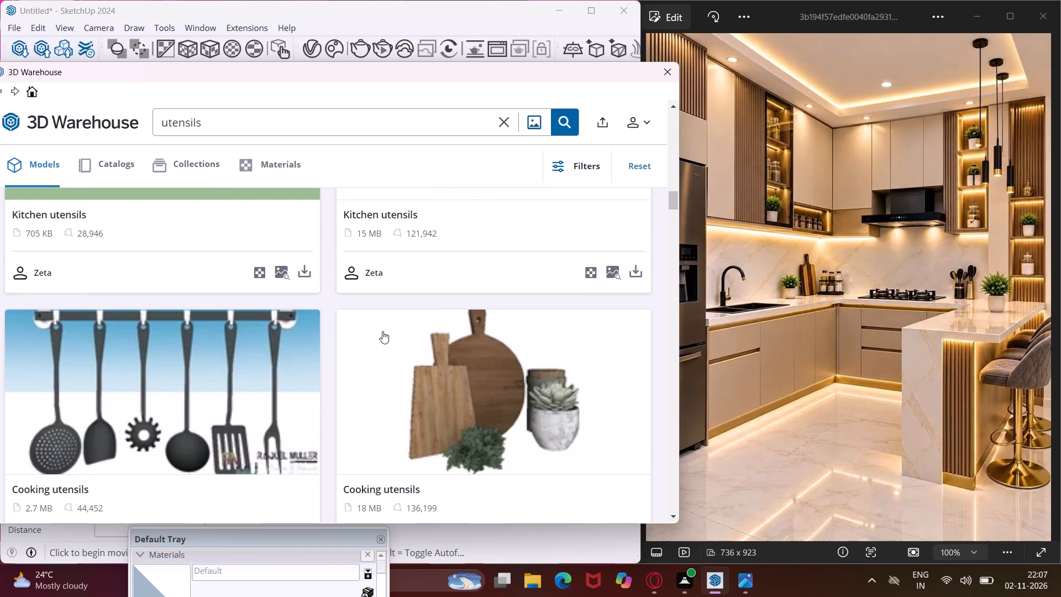
scroll(382, 331, up, 2)
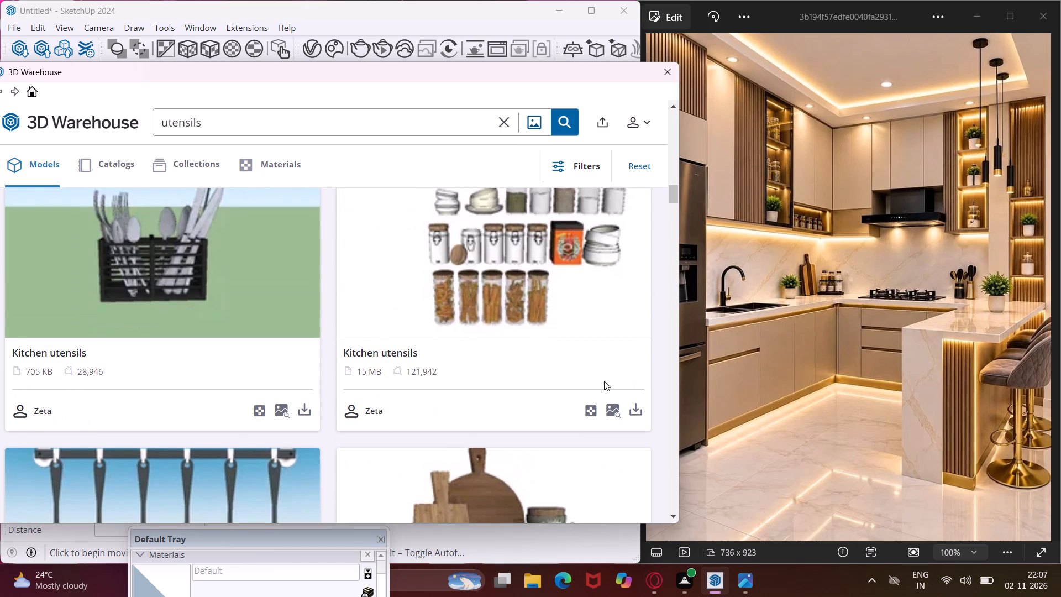
click(632, 407)
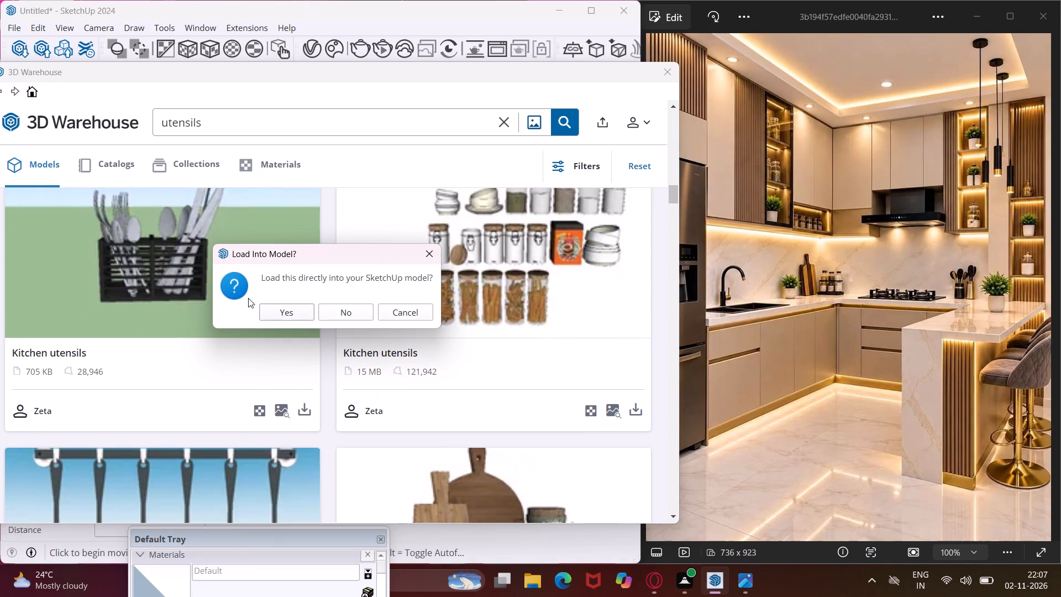
click(282, 316)
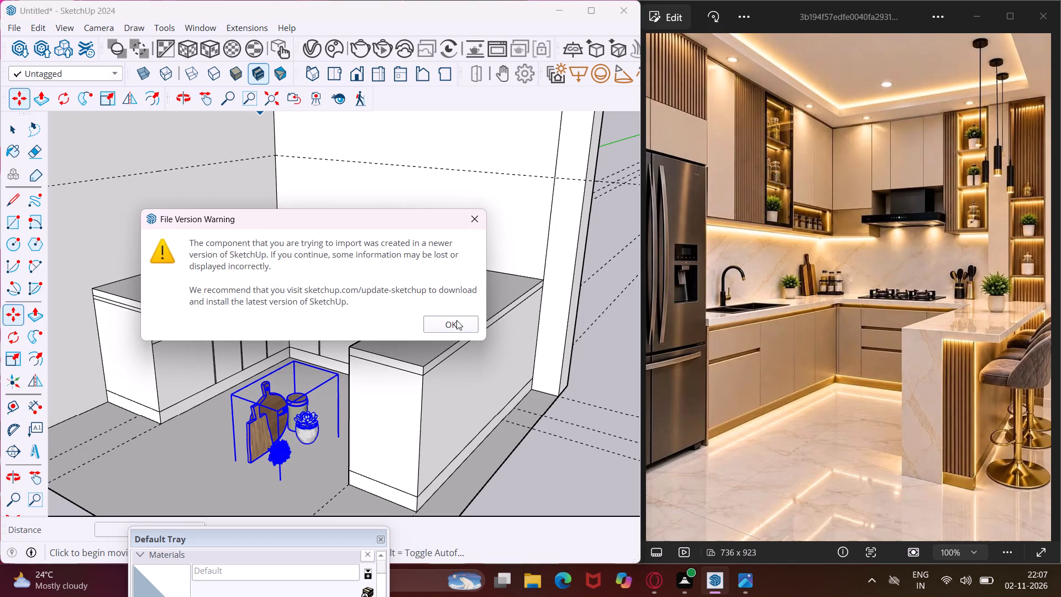
click(456, 323)
Place the jars and dishes set at the open front corner of the floor, just outside the peninsula.
scroll(300, 339, down, 7)
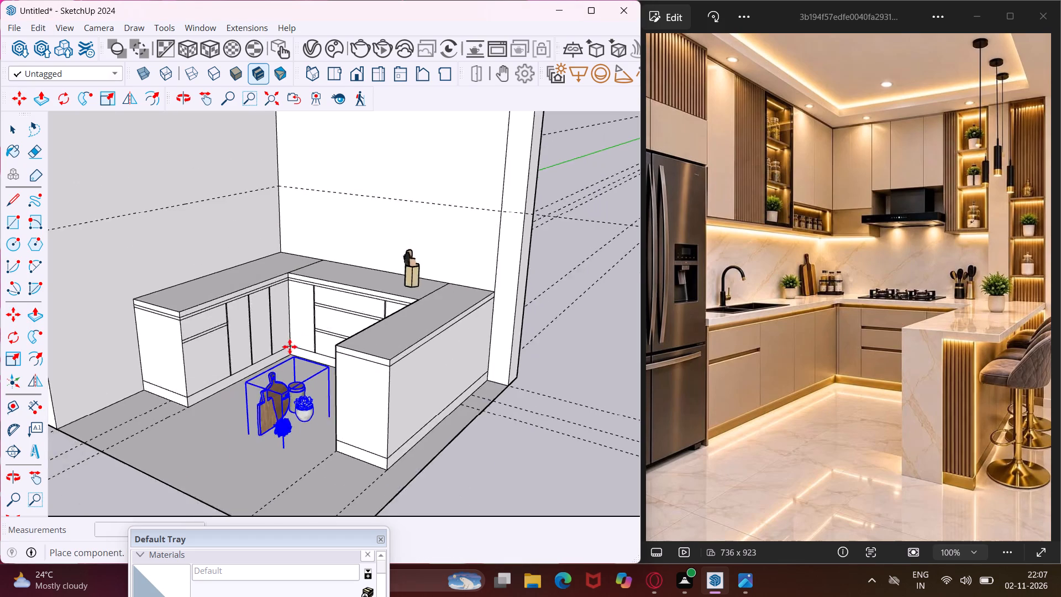
scroll(290, 347, down, 7)
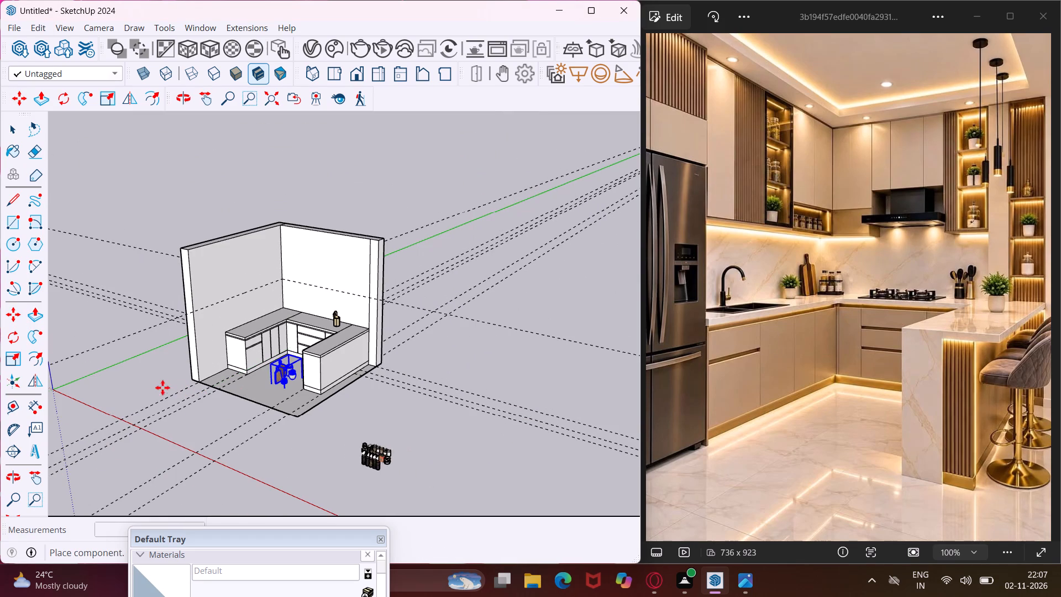
scroll(136, 357, up, 3)
click(134, 355)
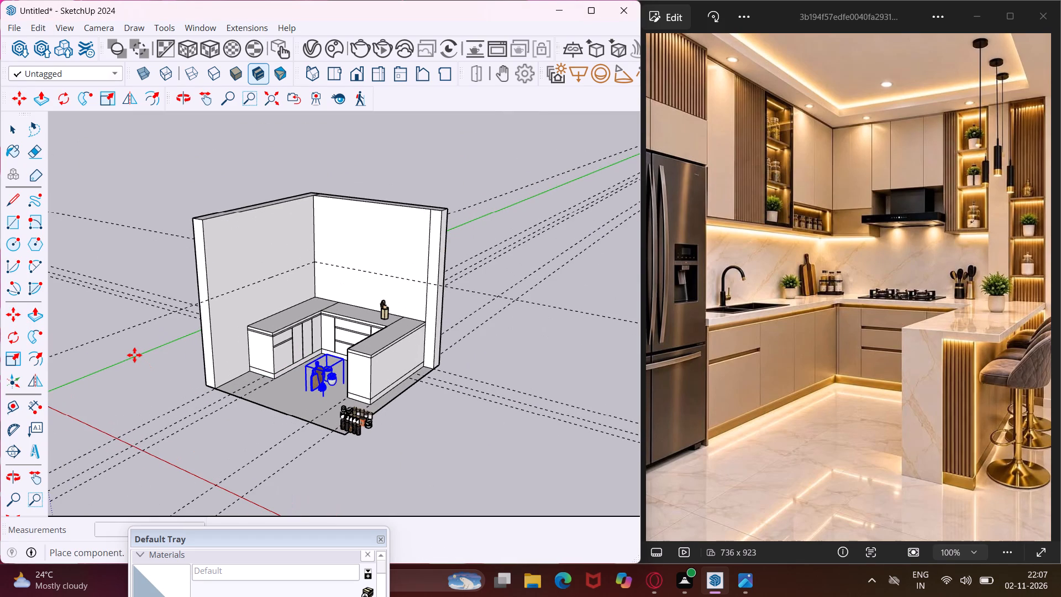
Finish placing the jars and dishes set and deselect it.
key(Escape)
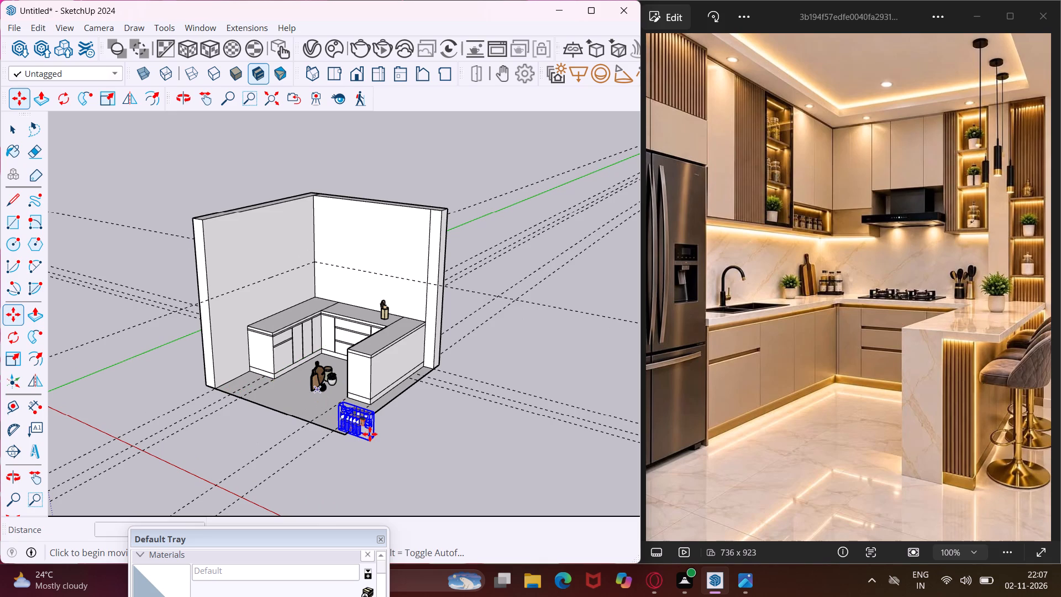
key(space)
click(401, 447)
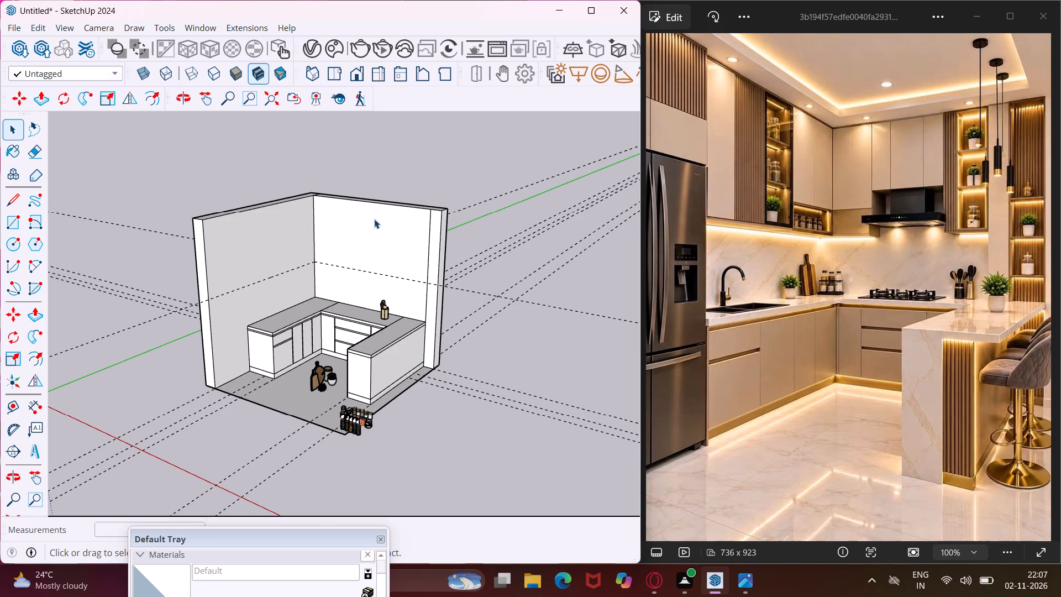
scroll(374, 219, up, 3)
scroll(365, 220, down, 3)
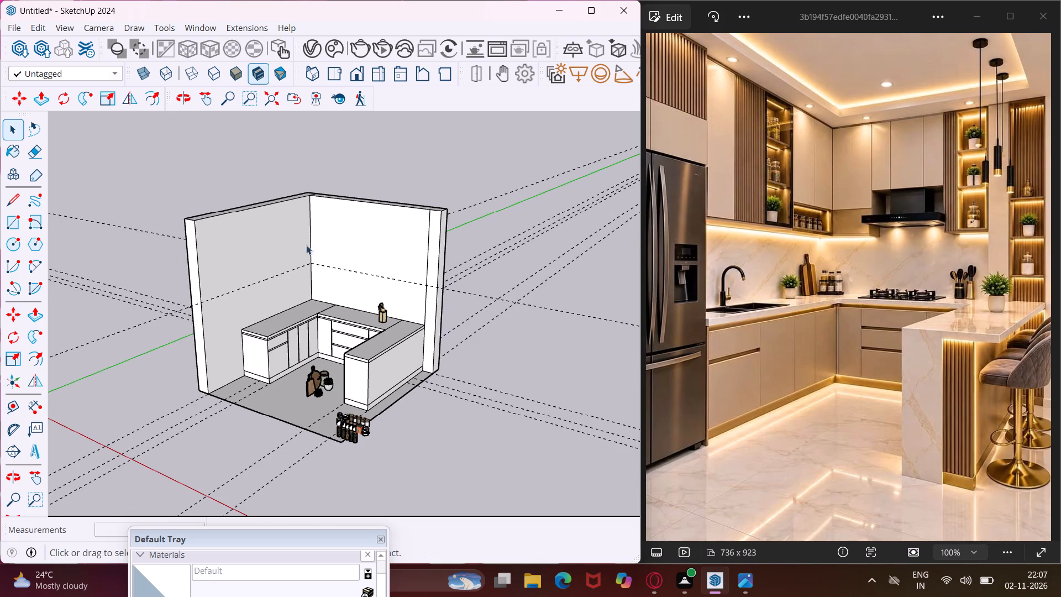
Search the 3D Warehouse models for "frig" in place of the utensils search.
click(207, 29)
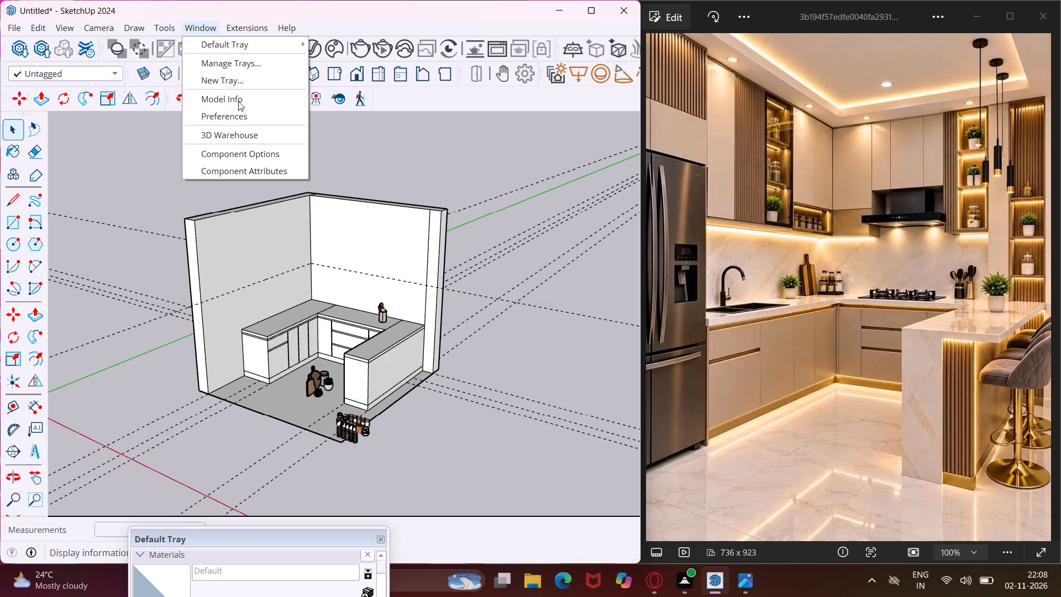
click(253, 141)
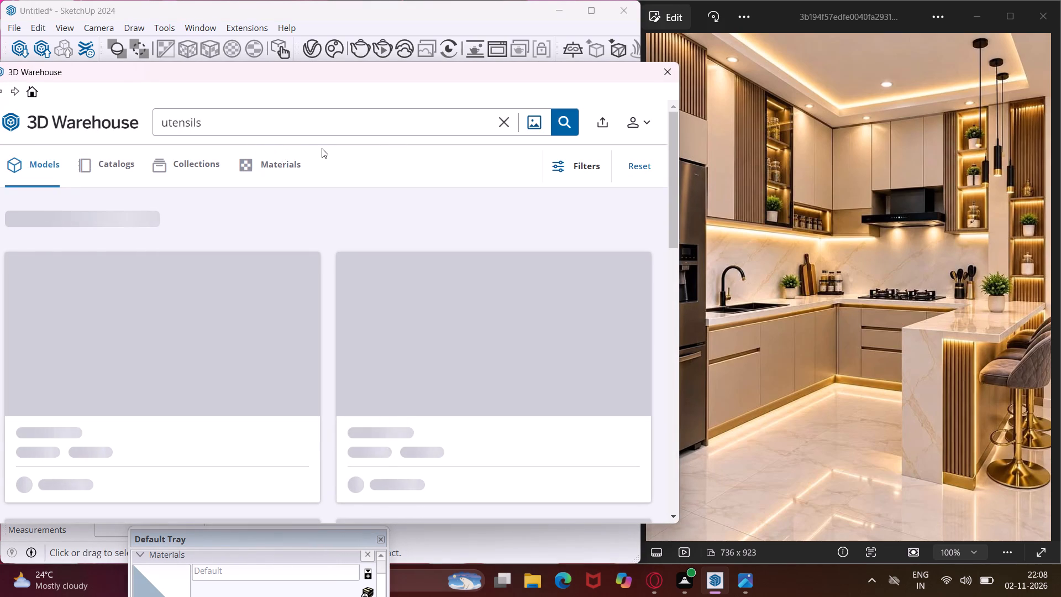
click(295, 124)
click(275, 121)
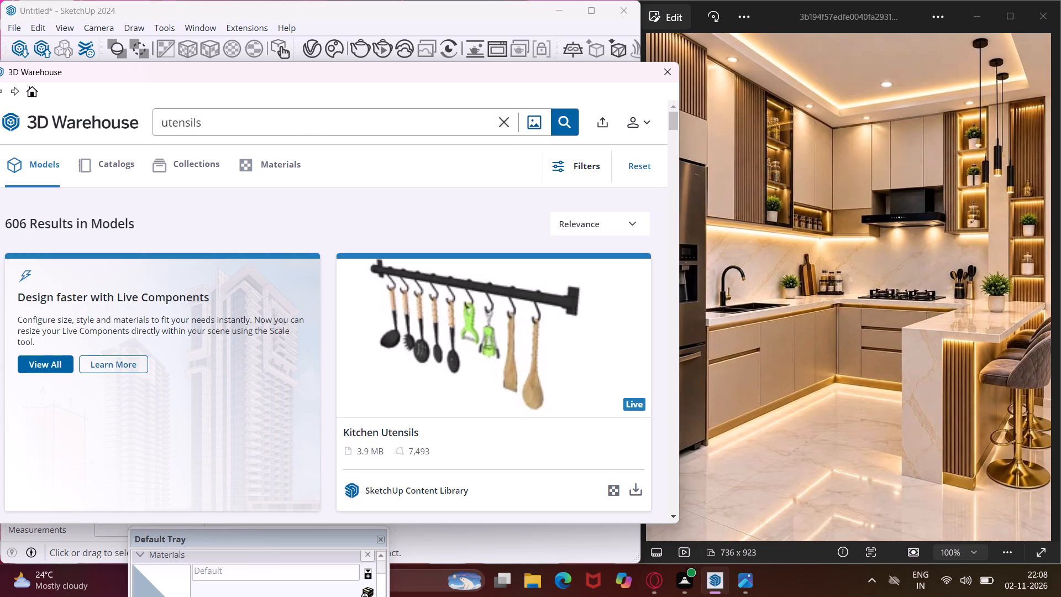
key(BackSpace)
key(BackSpace)
key(BackSpace)
key(BackSpace)
key(BackSpace)
key(BackSpace)
key(BackSpace)
key(BackSpace)
key(BackSpace)
key(BackSpace)
key(BackSpace)
key(BackSpace)
key(BackSpace)
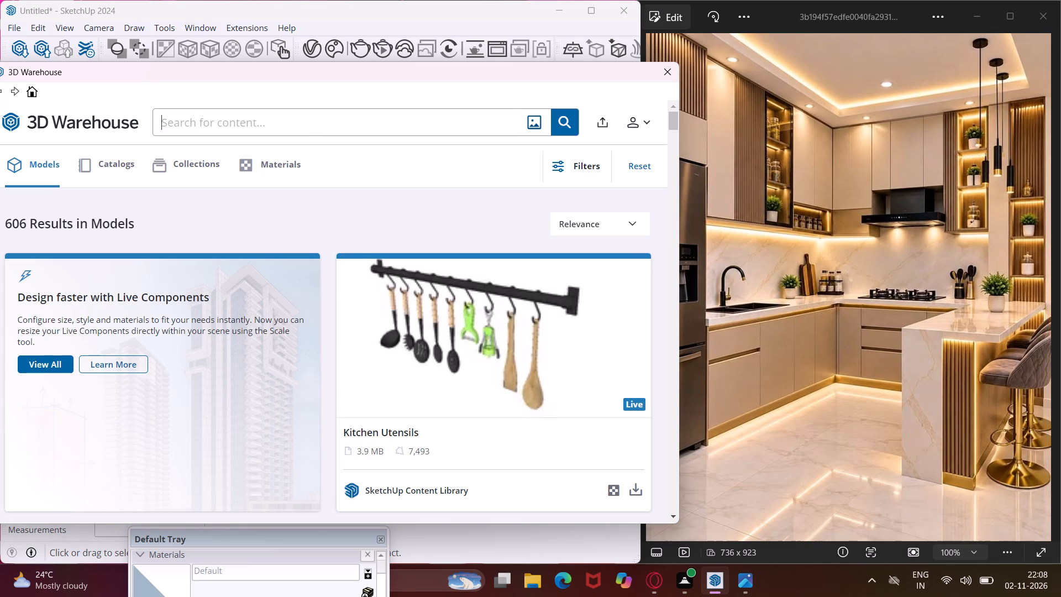
key(f)
key(r)
key(i)
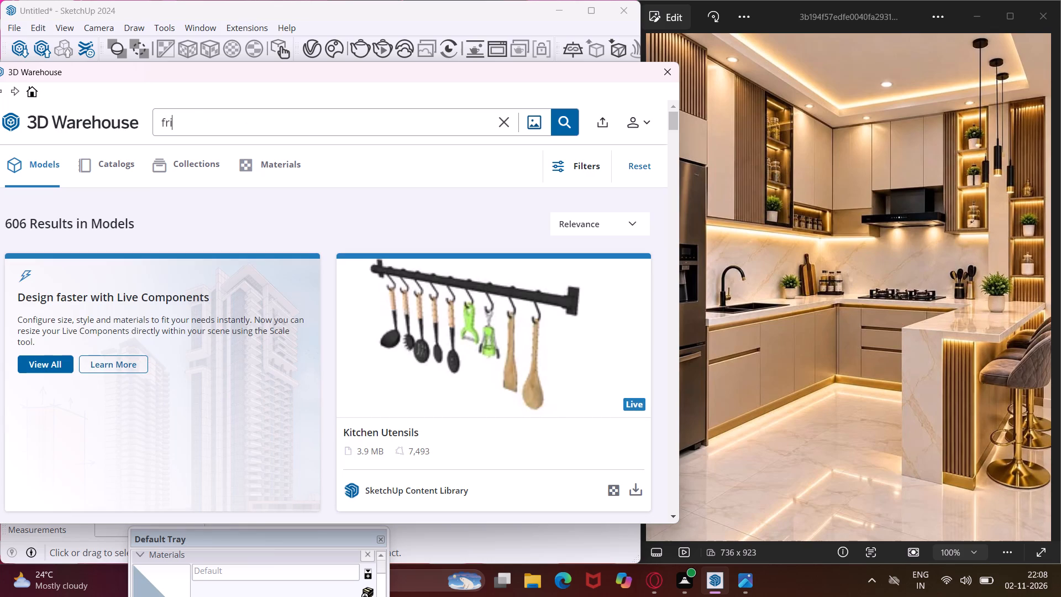
key(g)
key(Return)
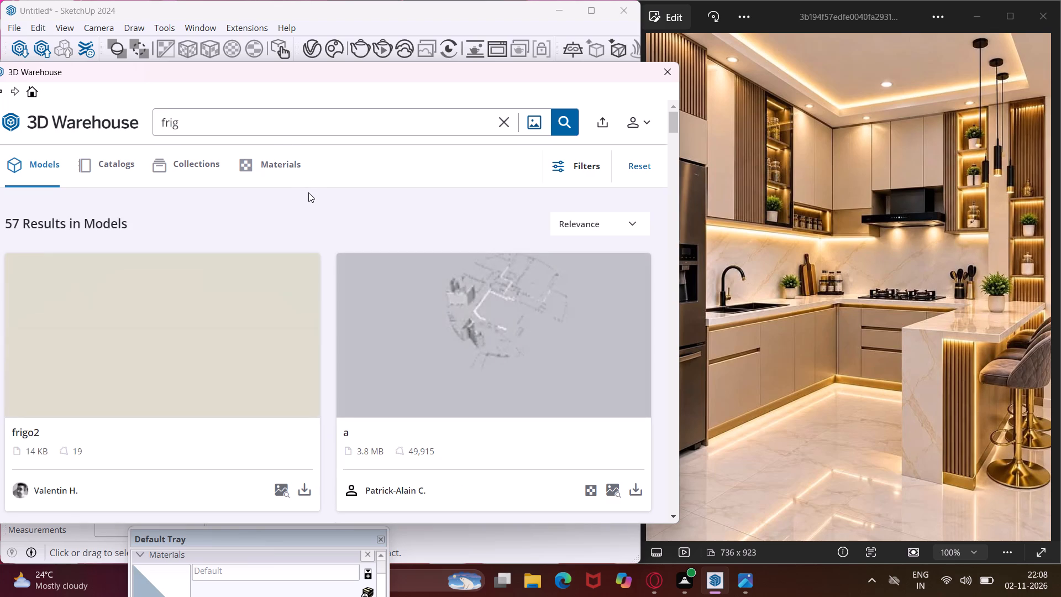
Load the 2 MB "Viking frig and freezer" model from the 3D Warehouse frig results.
scroll(347, 318, down, 7)
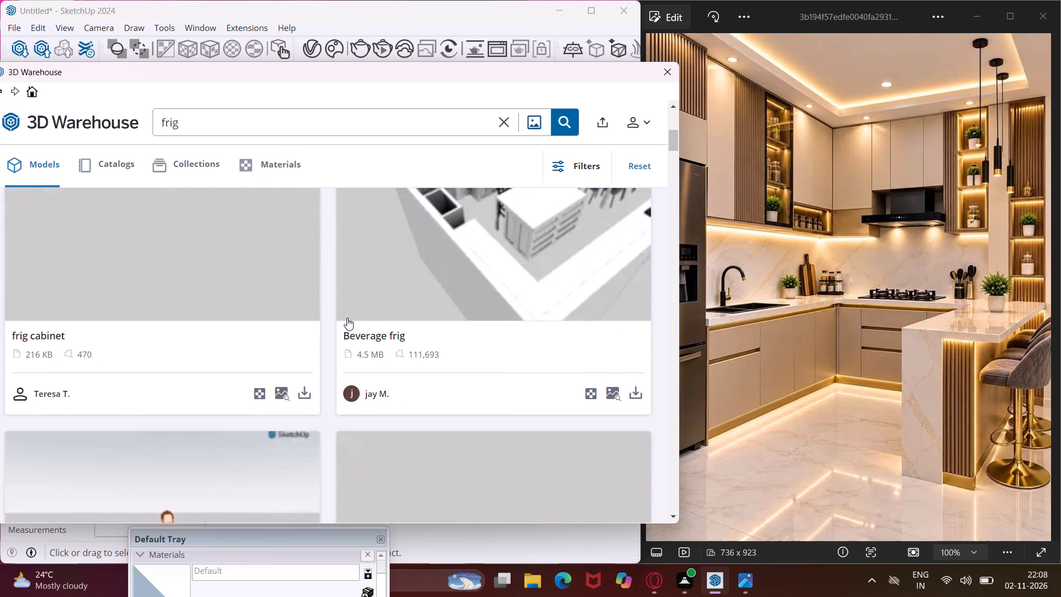
scroll(347, 318, down, 9)
scroll(312, 350, down, 5)
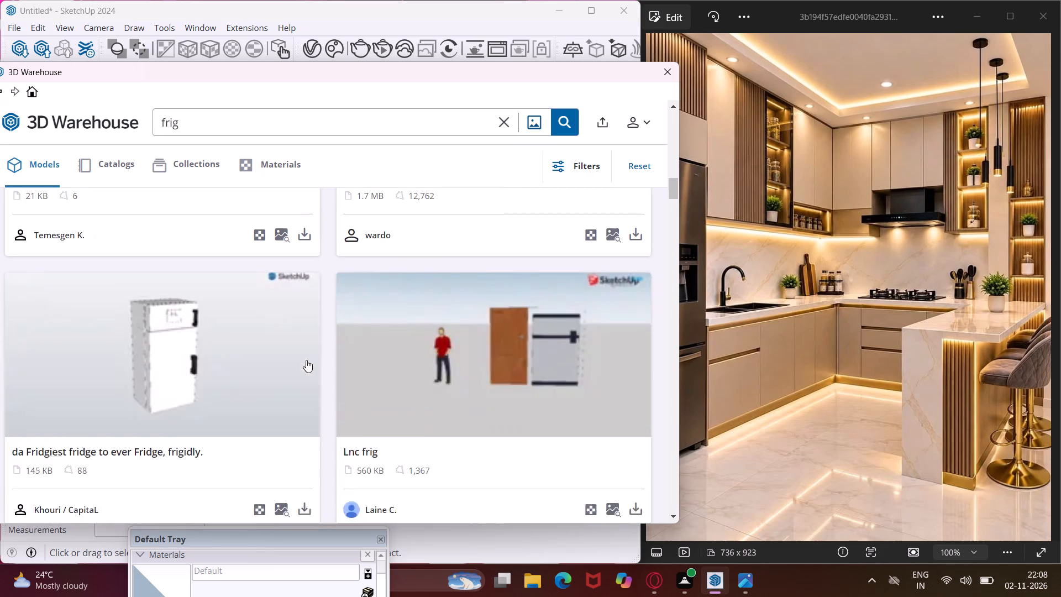
scroll(306, 360, down, 4)
scroll(306, 360, up, 4)
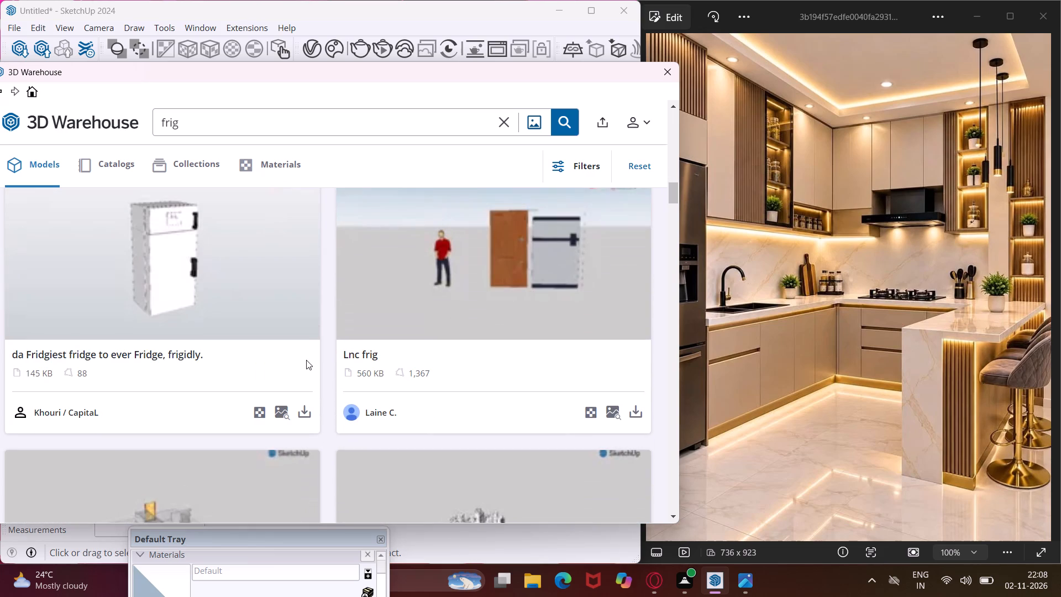
scroll(306, 360, down, 12)
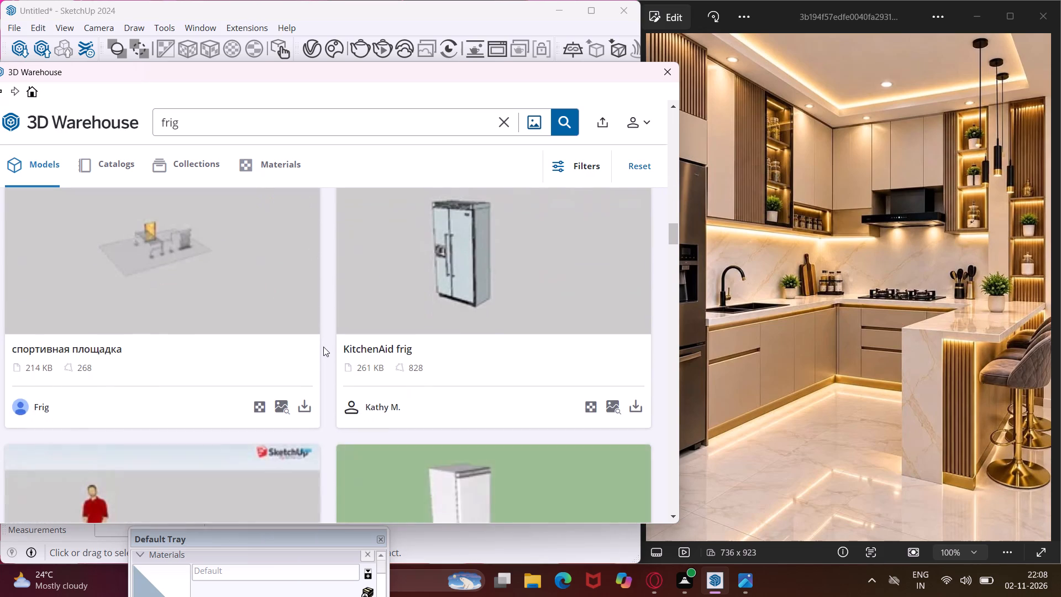
scroll(323, 347, down, 11)
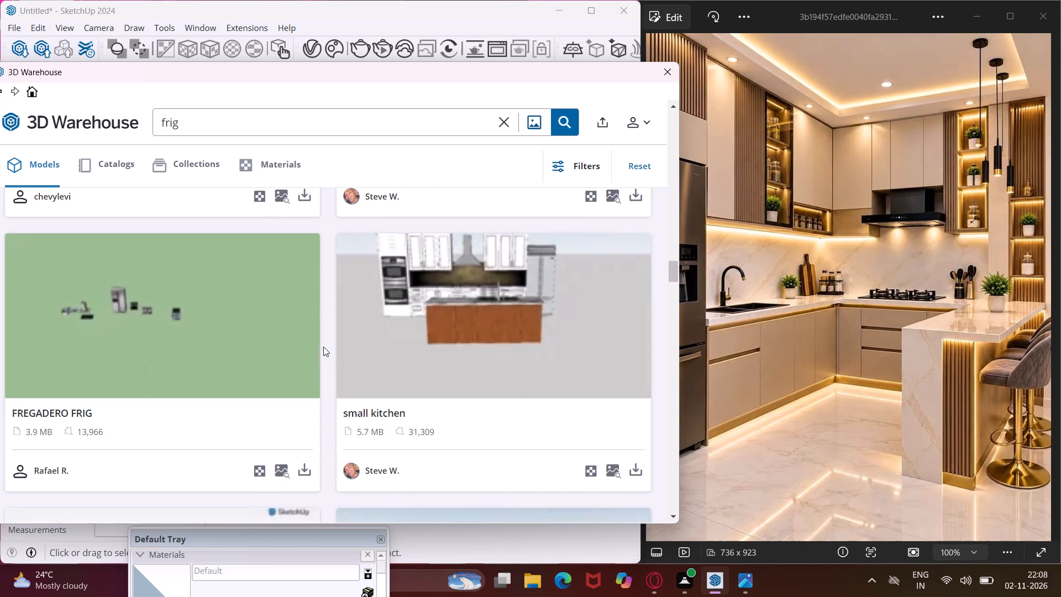
scroll(323, 347, down, 11)
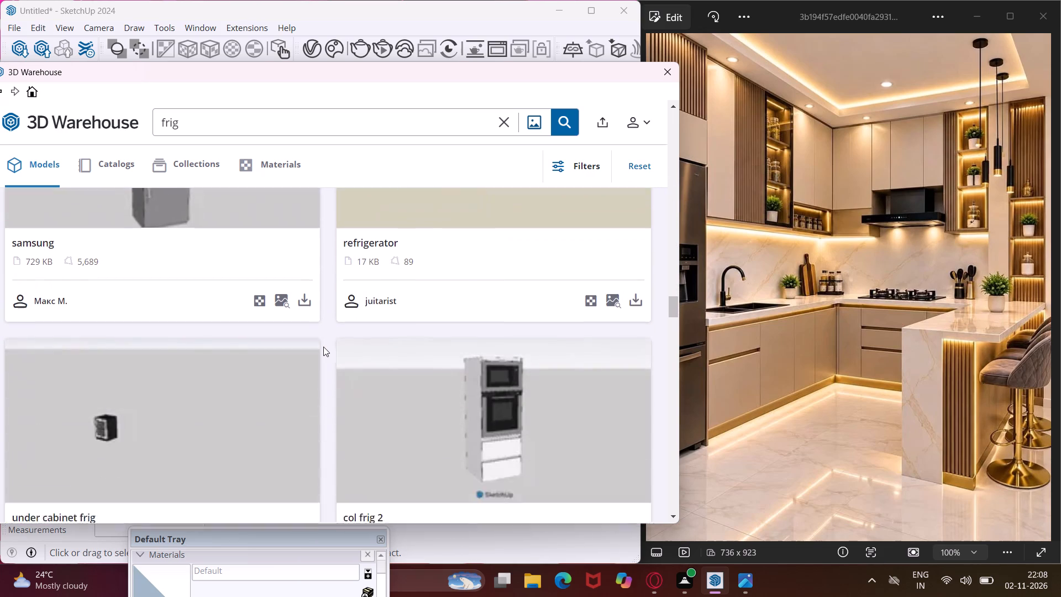
scroll(323, 347, down, 8)
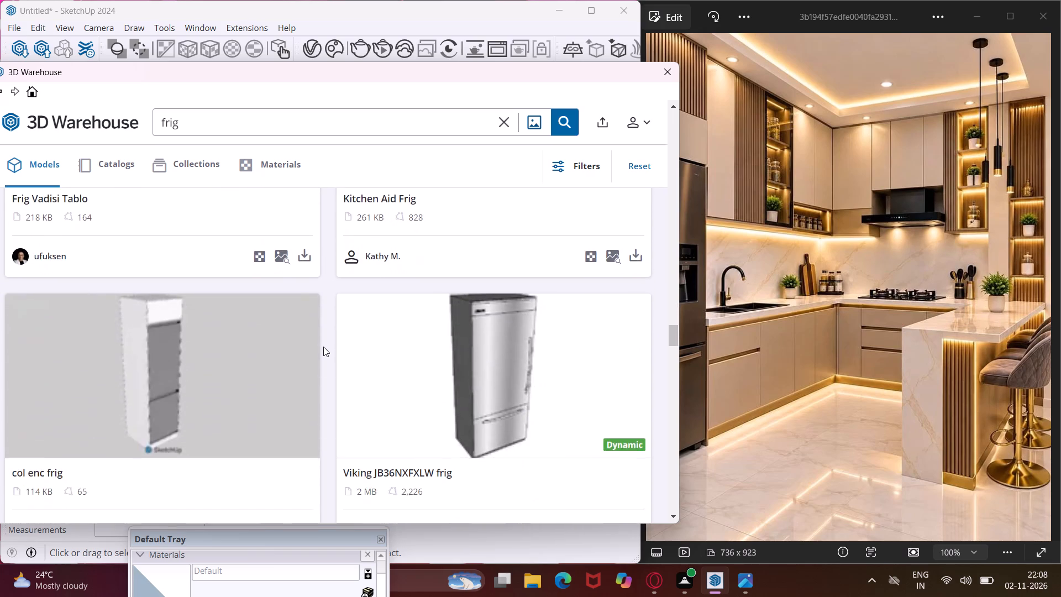
scroll(323, 347, down, 8)
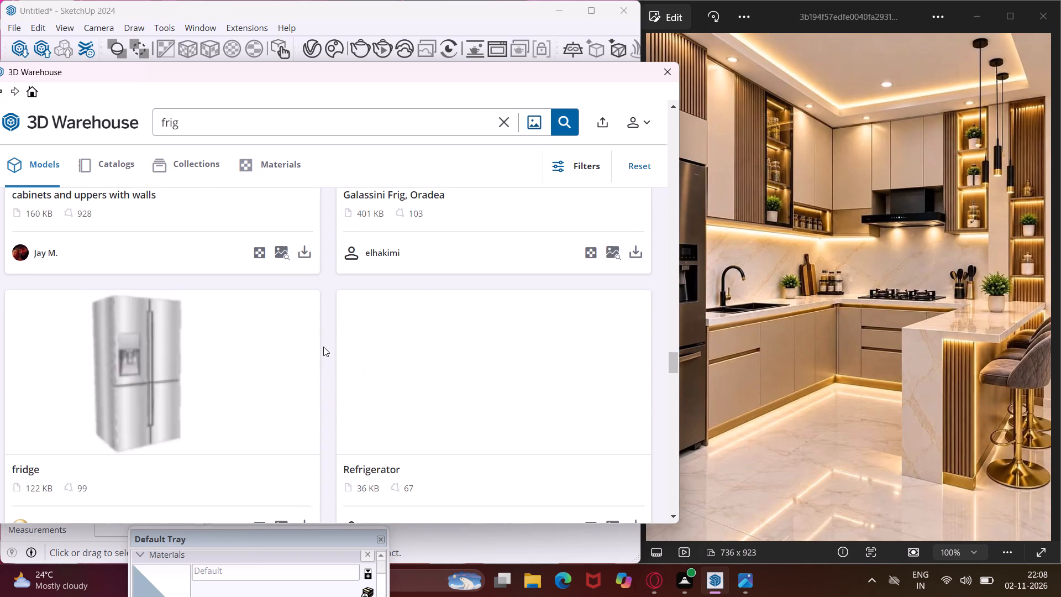
scroll(325, 344, down, 4)
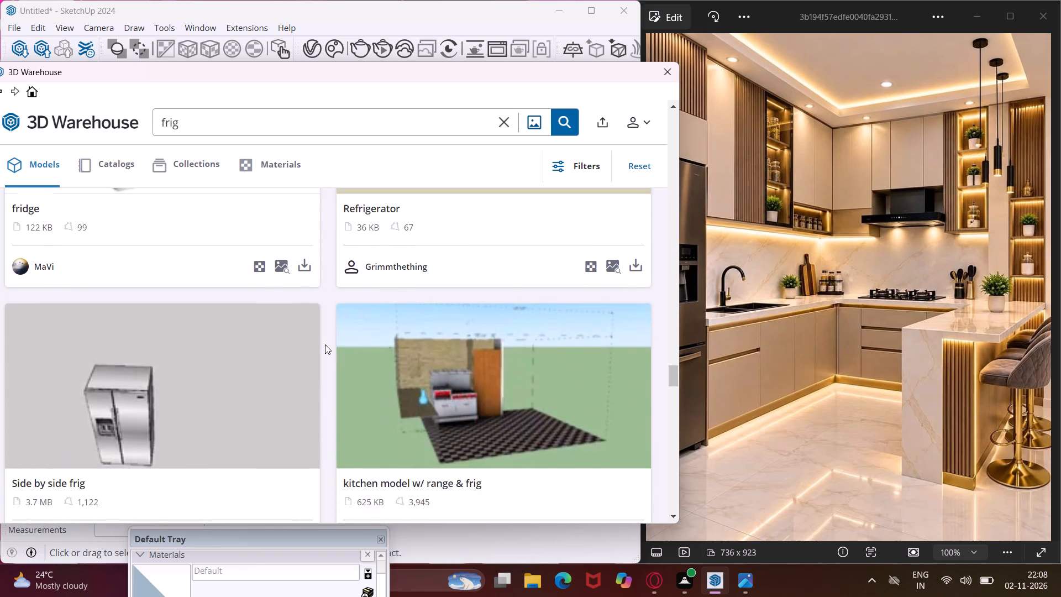
scroll(325, 344, down, 3)
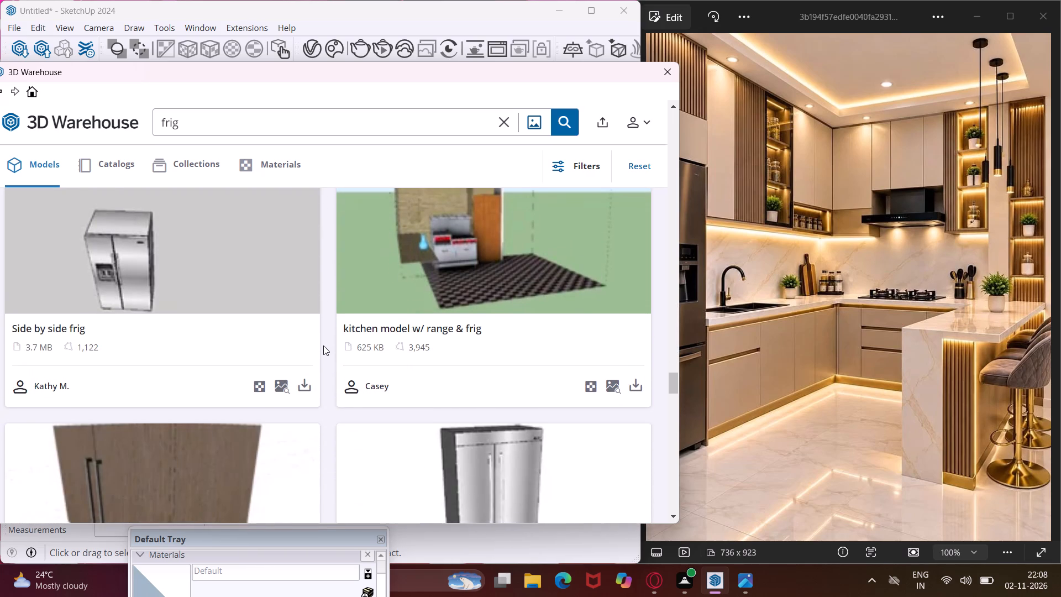
scroll(323, 345, down, 3)
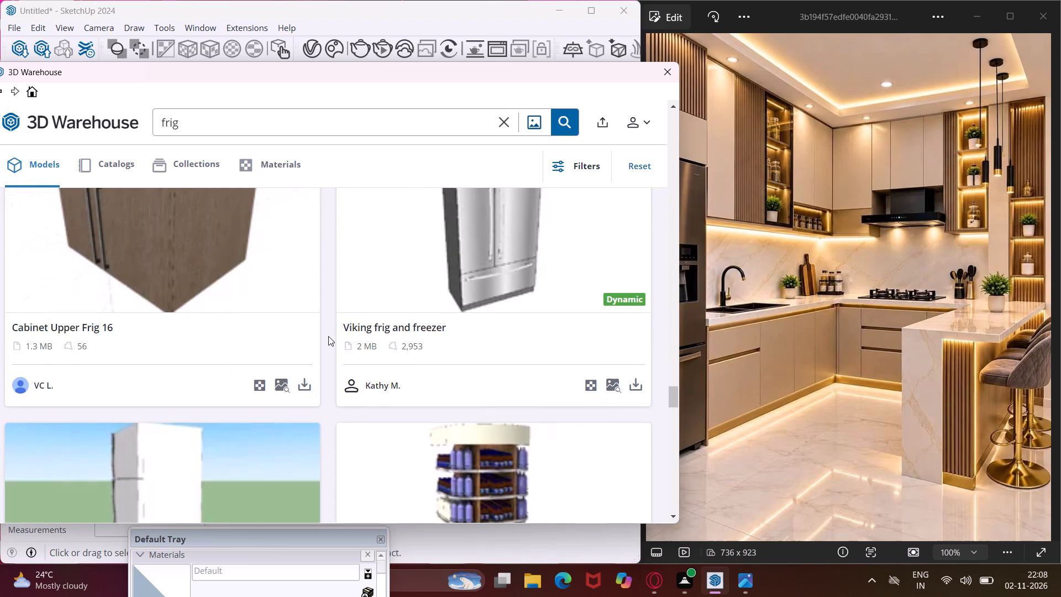
scroll(328, 336, down, 2)
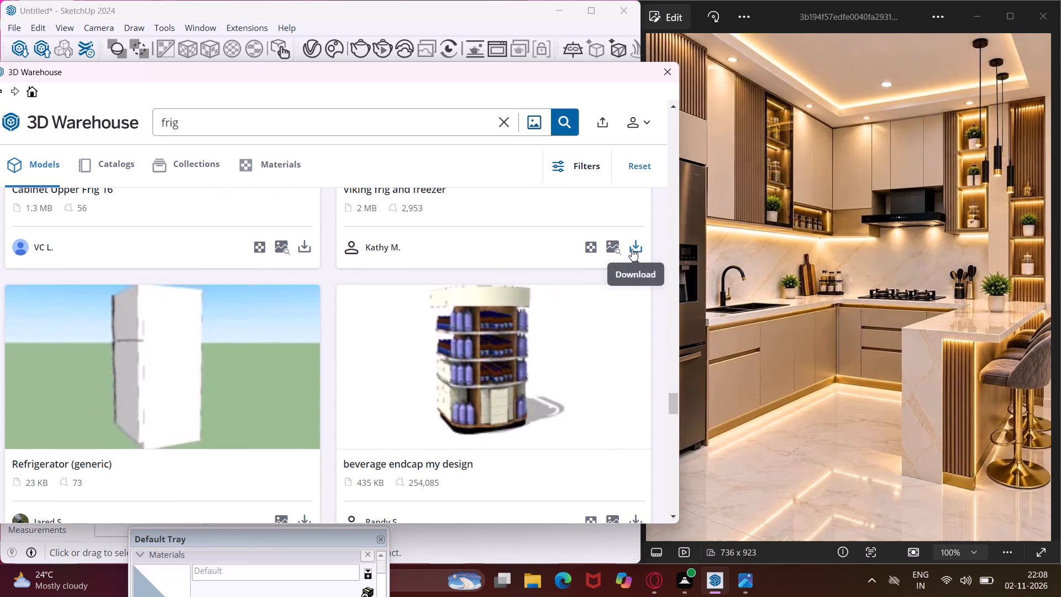
click(632, 249)
click(307, 310)
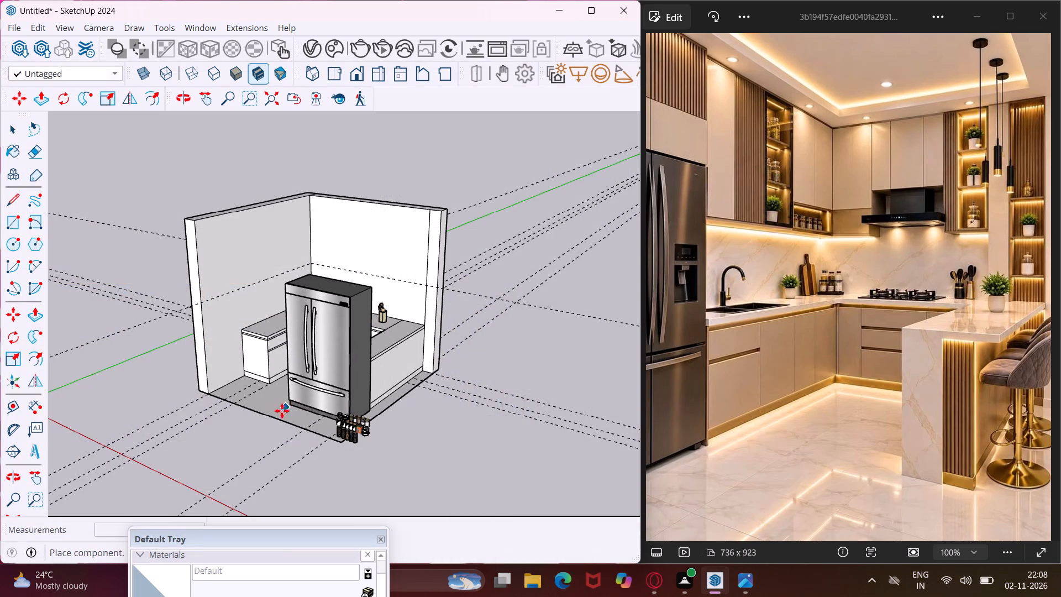
Place the refrigerator at the open front end of the first wall, in front of that wall's counter.
scroll(224, 436, down, 2)
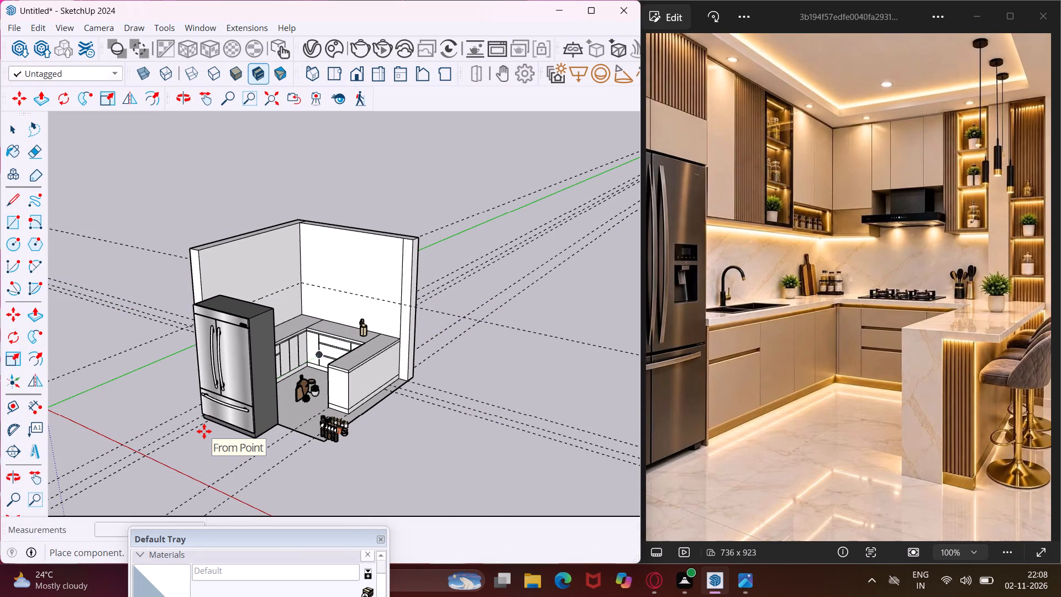
click(204, 431)
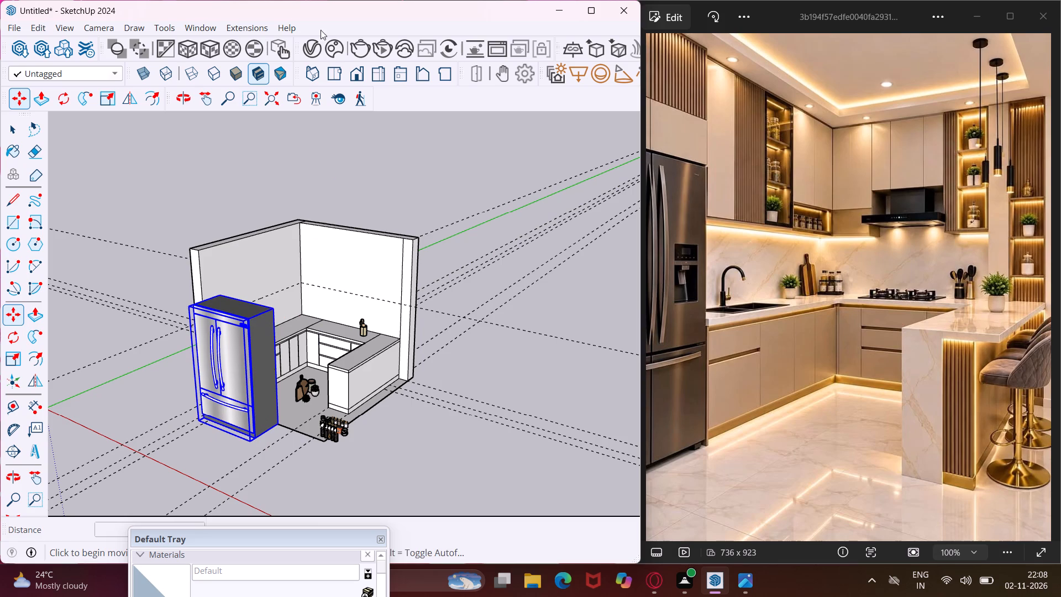
Search the 3D Warehouse models for "sink" in place of the frig search.
click(209, 30)
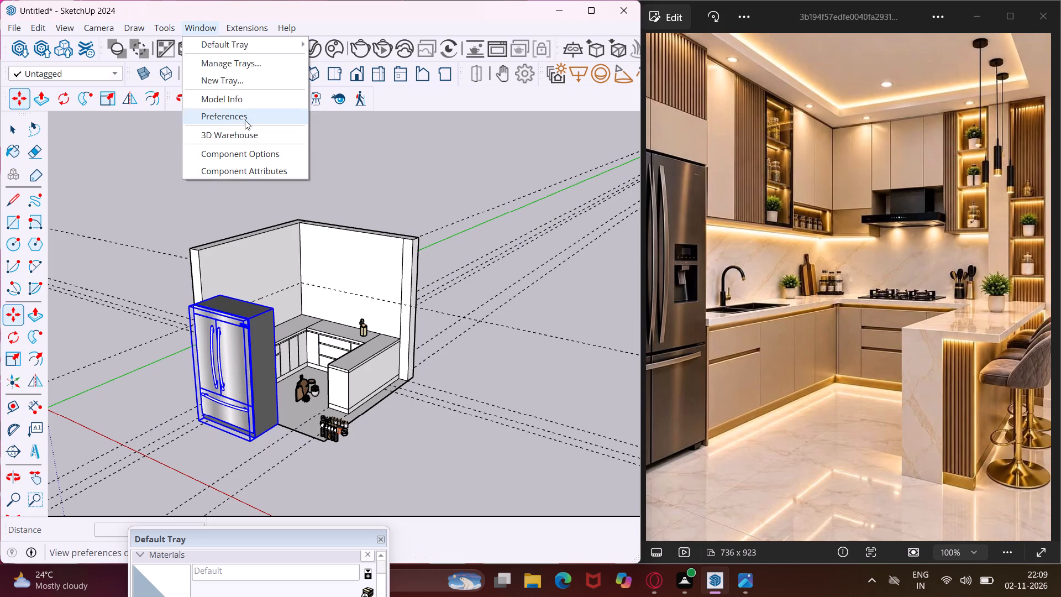
click(249, 133)
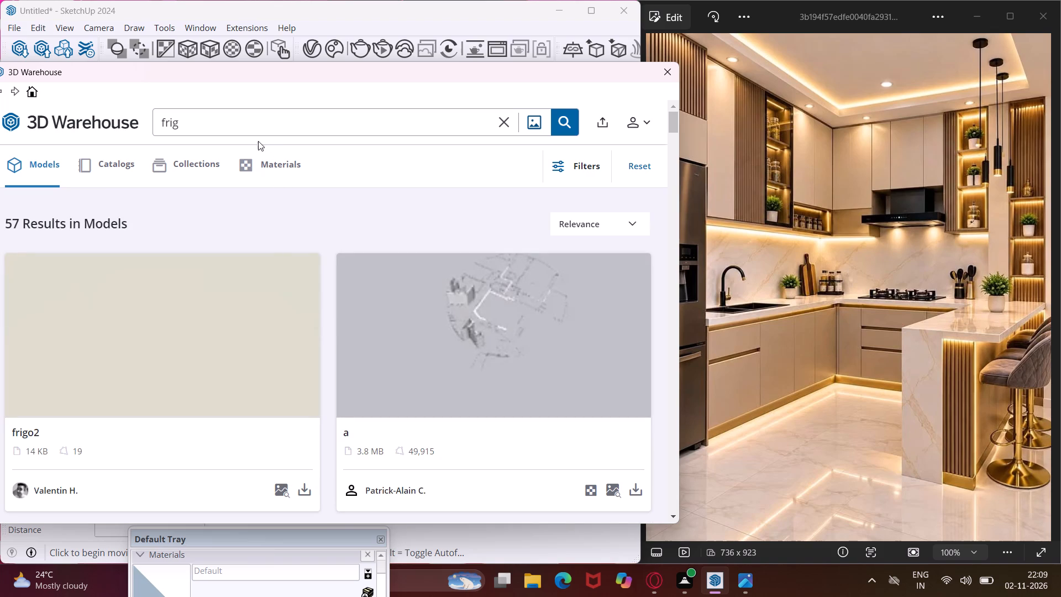
click(251, 125)
key(BackSpace)
key(BackSpace)
key(BackSpace)
key(BackSpace)
key(BackSpace)
key(BackSpace)
key(BackSpace)
key(BackSpace)
text(sin)
key(k)
key(Return)
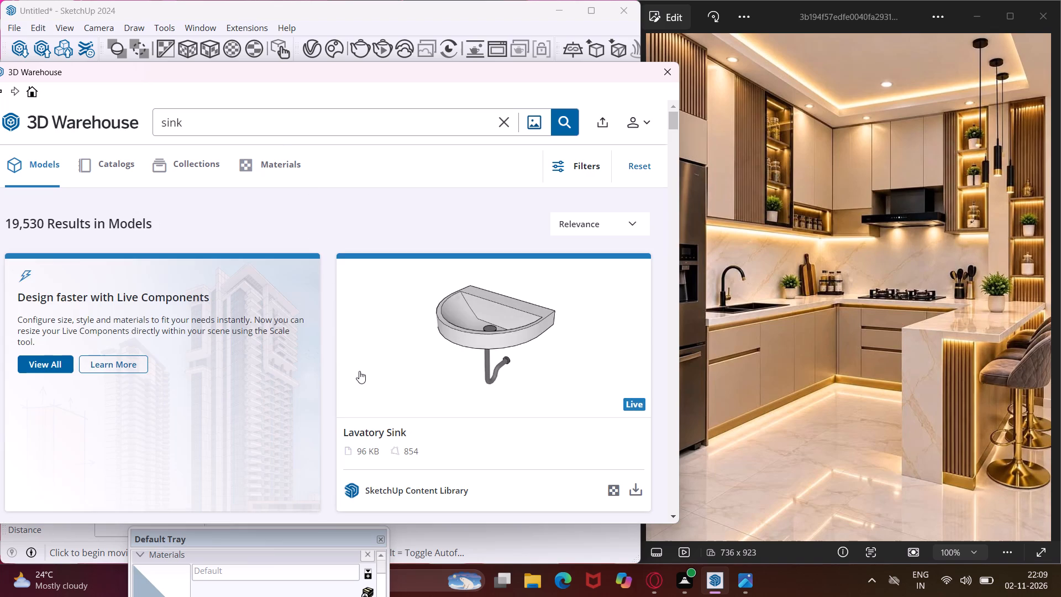
Load the 4.7 MB black double-bowl "Sink" model with a faucet from the 3D Warehouse sink results.
scroll(336, 358, down, 5)
scroll(290, 362, down, 5)
scroll(263, 379, up, 1)
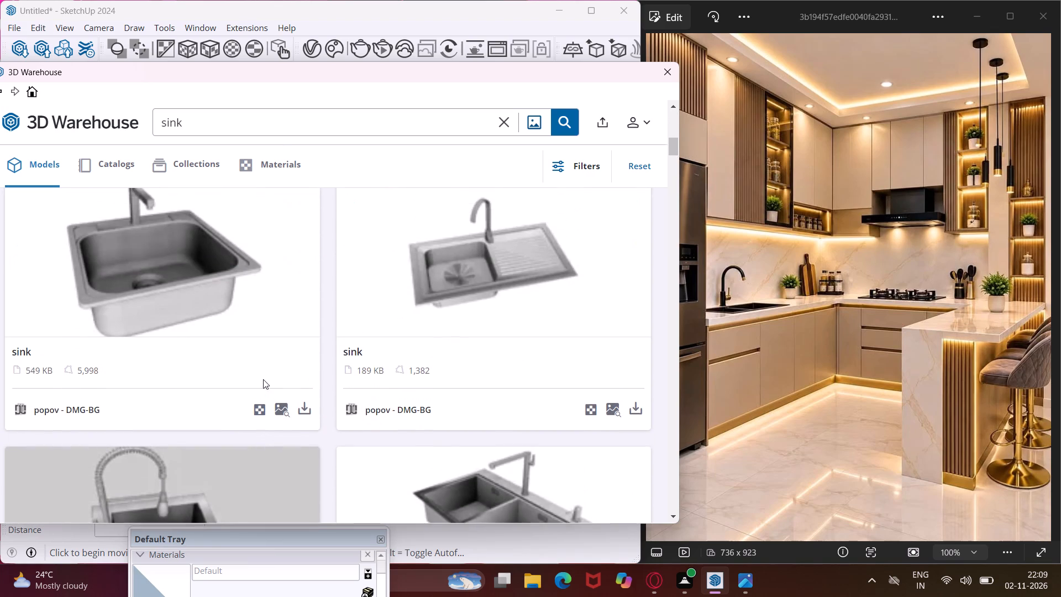
scroll(263, 379, down, 7)
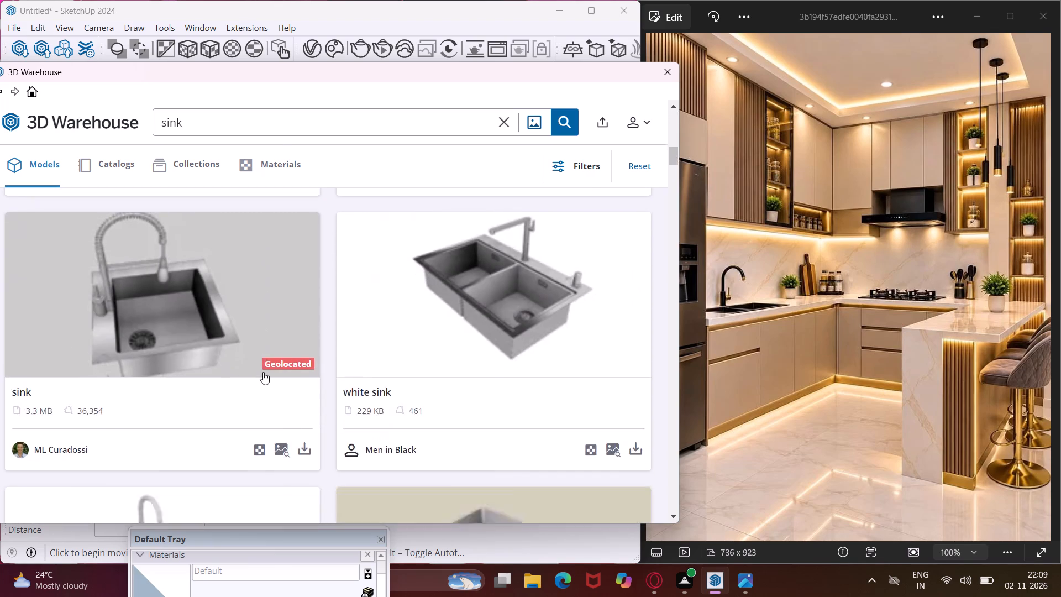
scroll(263, 372, down, 11)
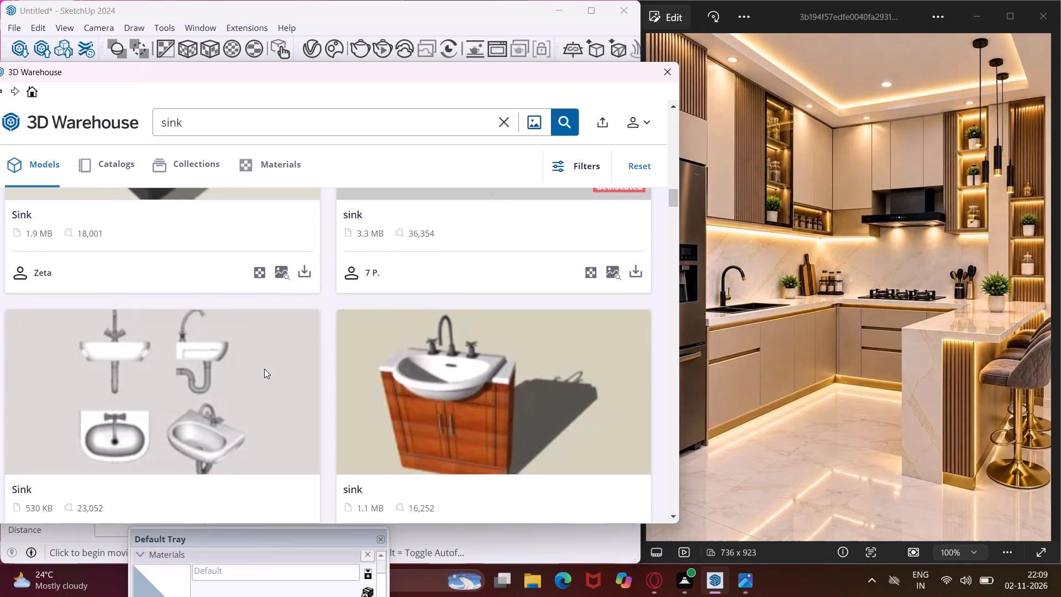
scroll(264, 369, down, 15)
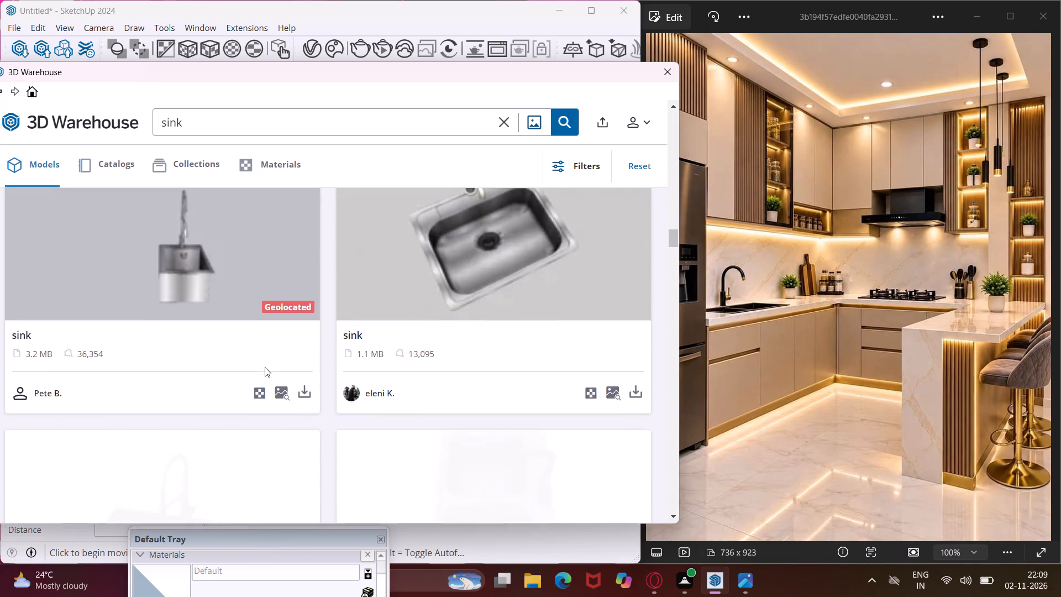
scroll(265, 367, down, 3)
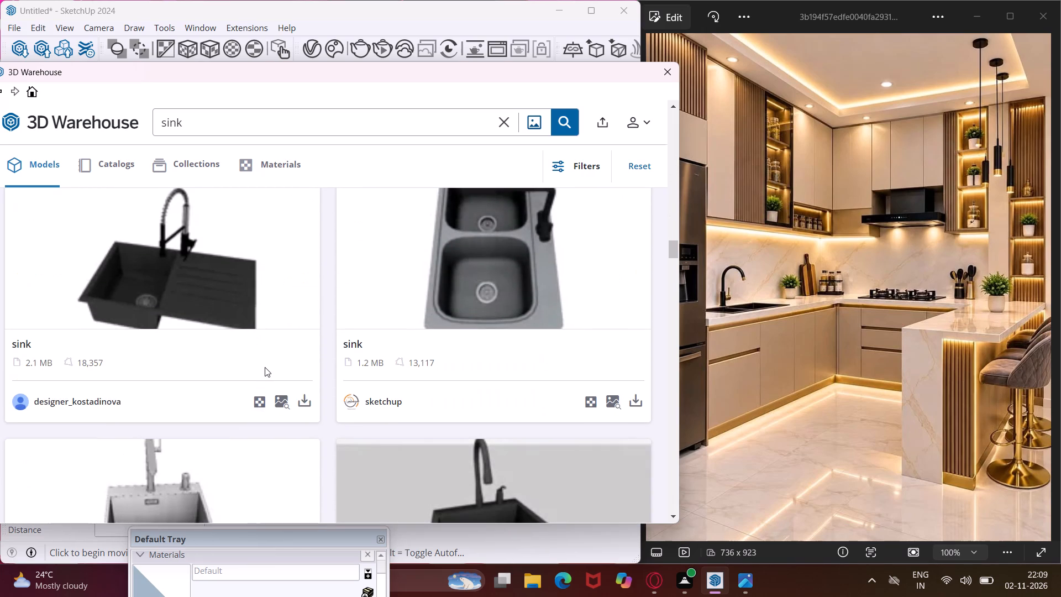
scroll(265, 367, down, 6)
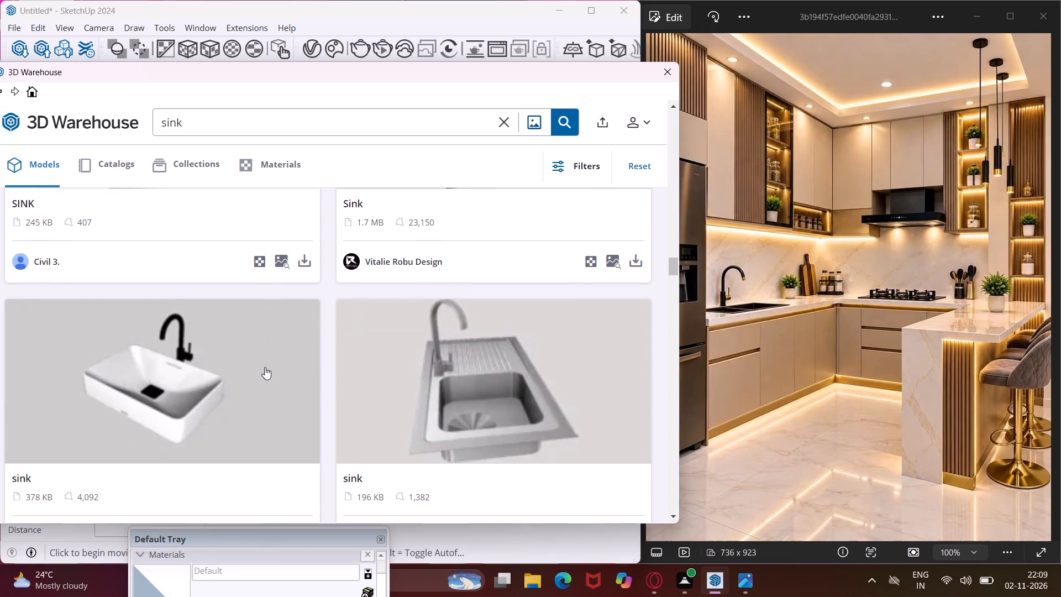
scroll(265, 364, down, 7)
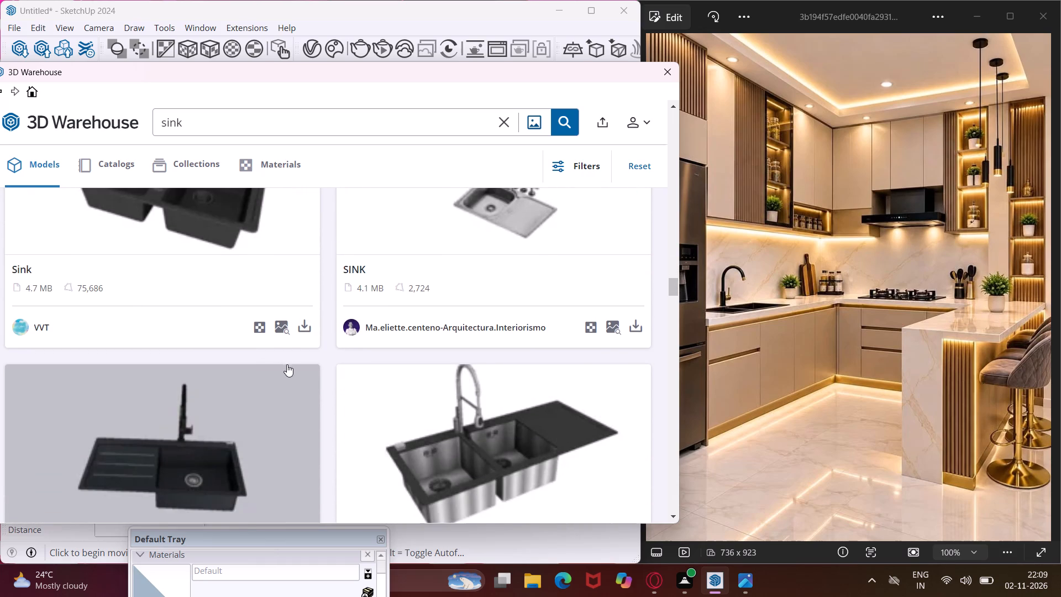
scroll(287, 364, up, 2)
click(305, 463)
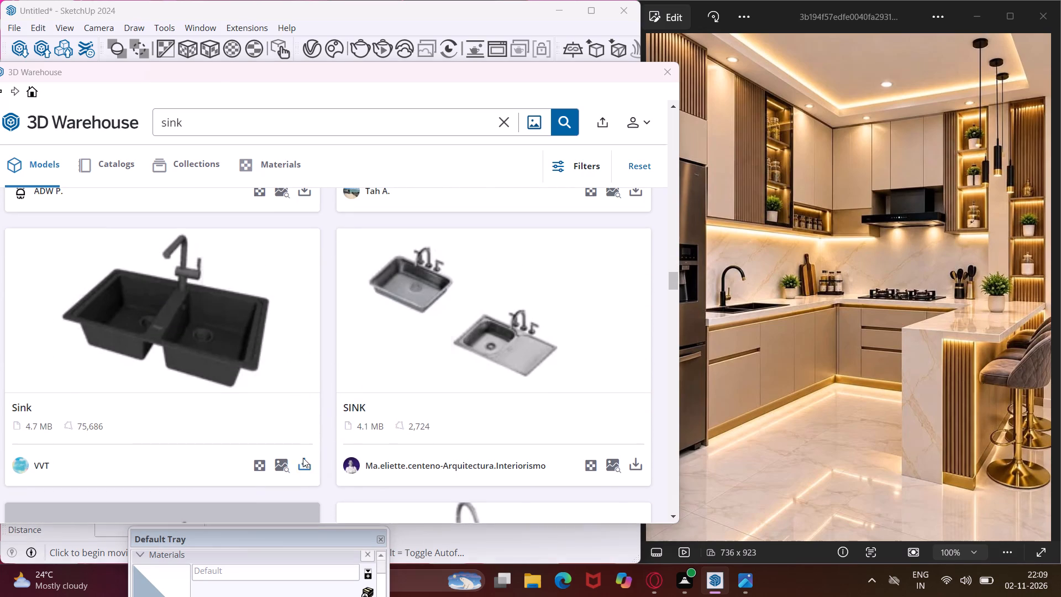
click(284, 307)
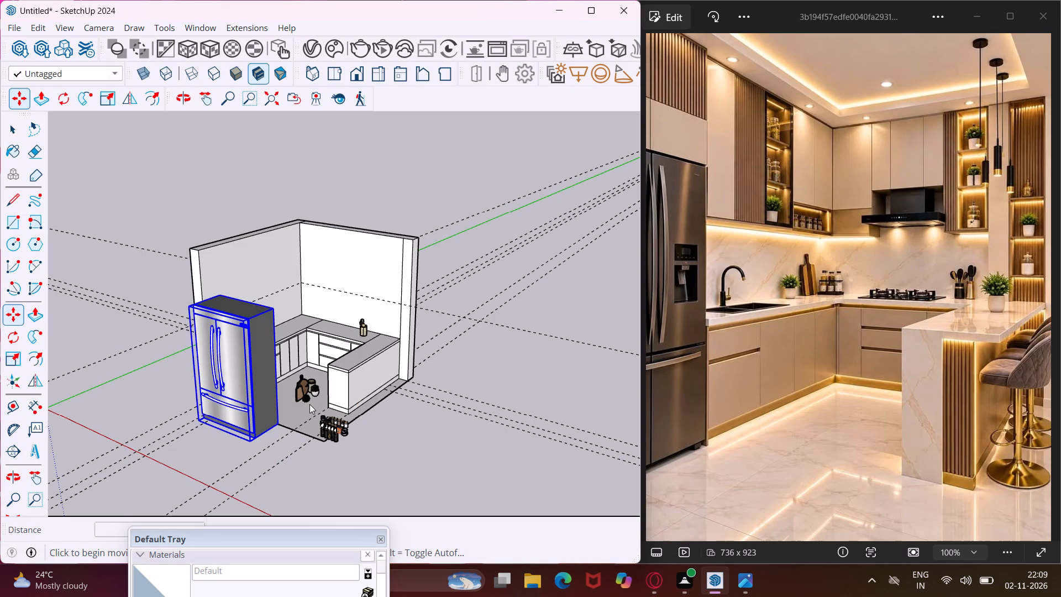
Place the double-bowl sink in the open area outside the kitchen, beyond the peninsula counter.
scroll(309, 404, up, 2)
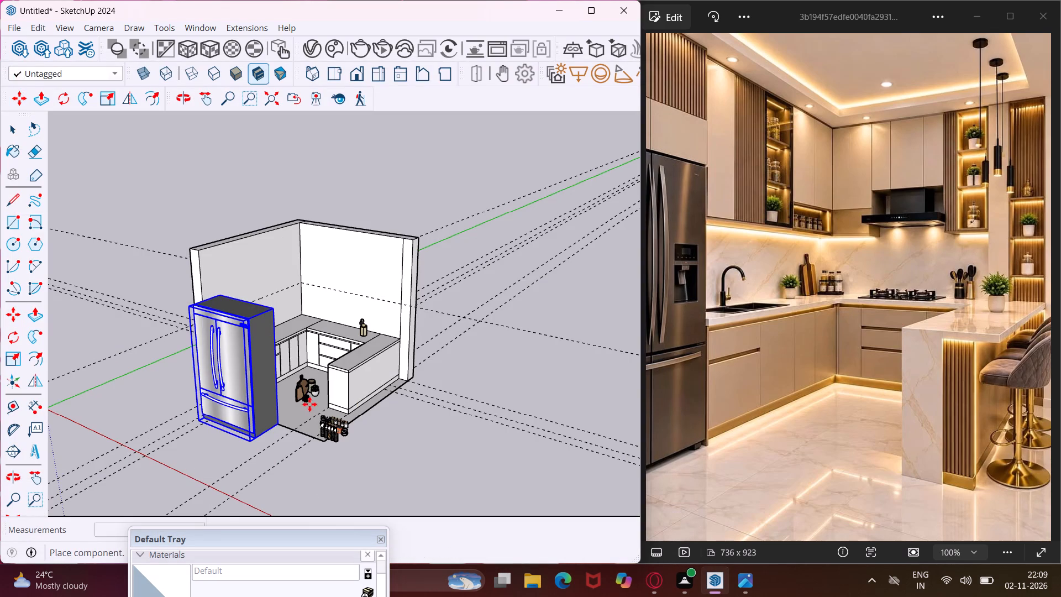
scroll(319, 409, up, 5)
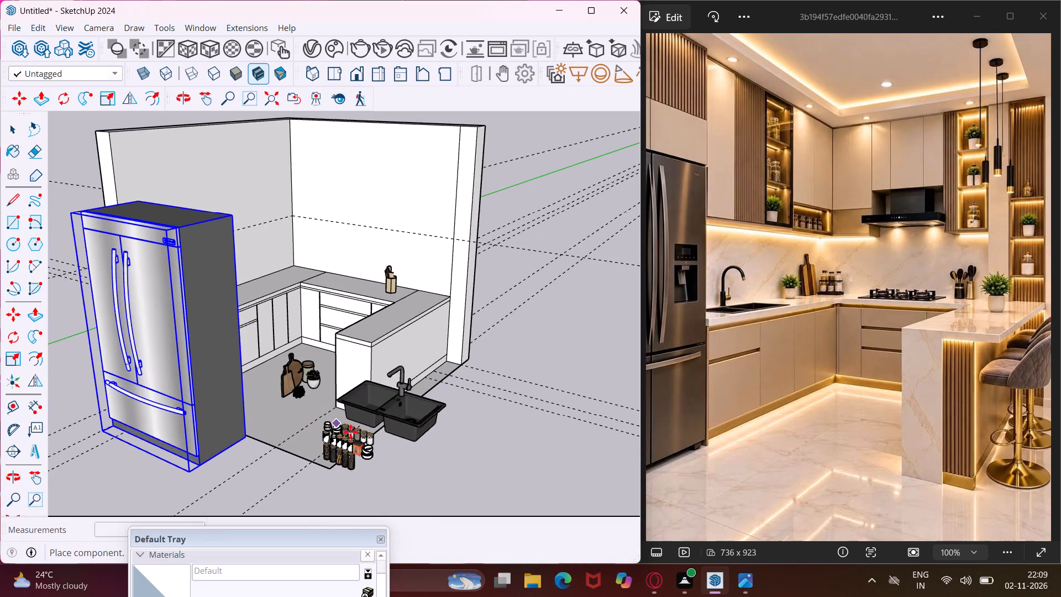
click(429, 448)
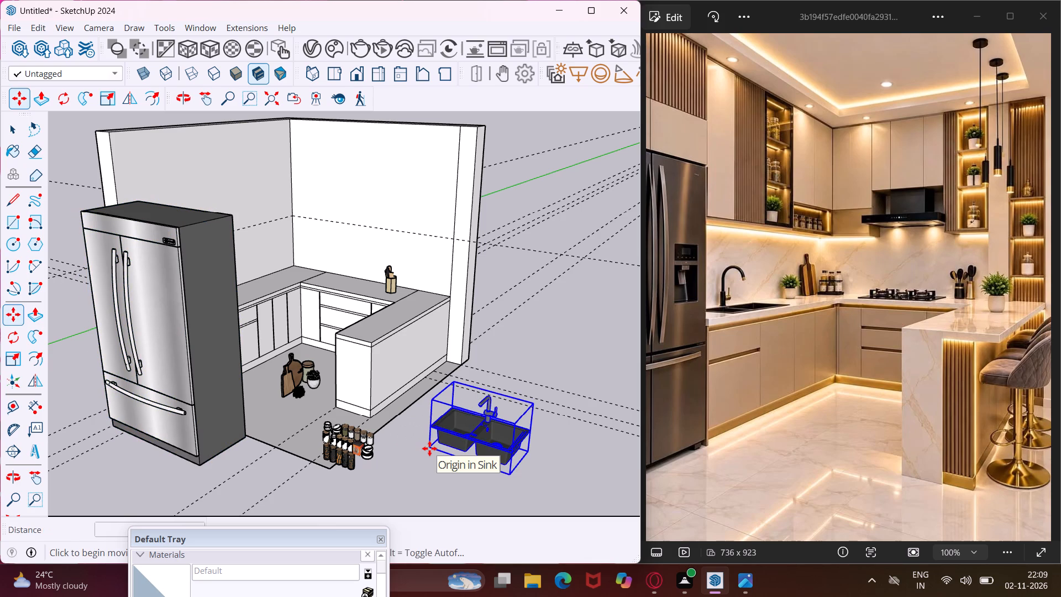
key(Escape)
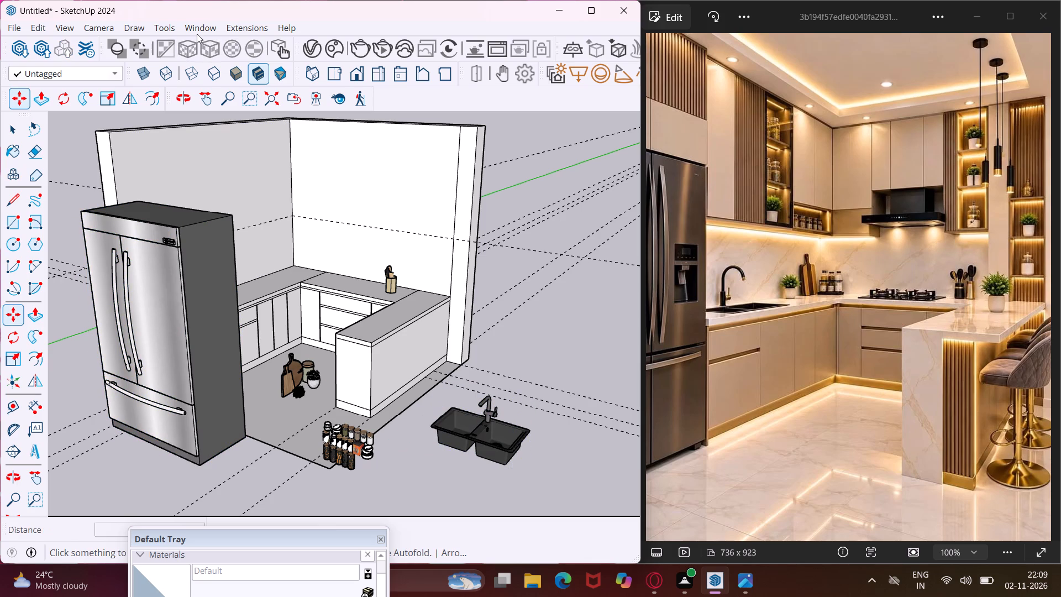
Search the 3D Warehouse models for "stove" in place of the sink search.
click(198, 29)
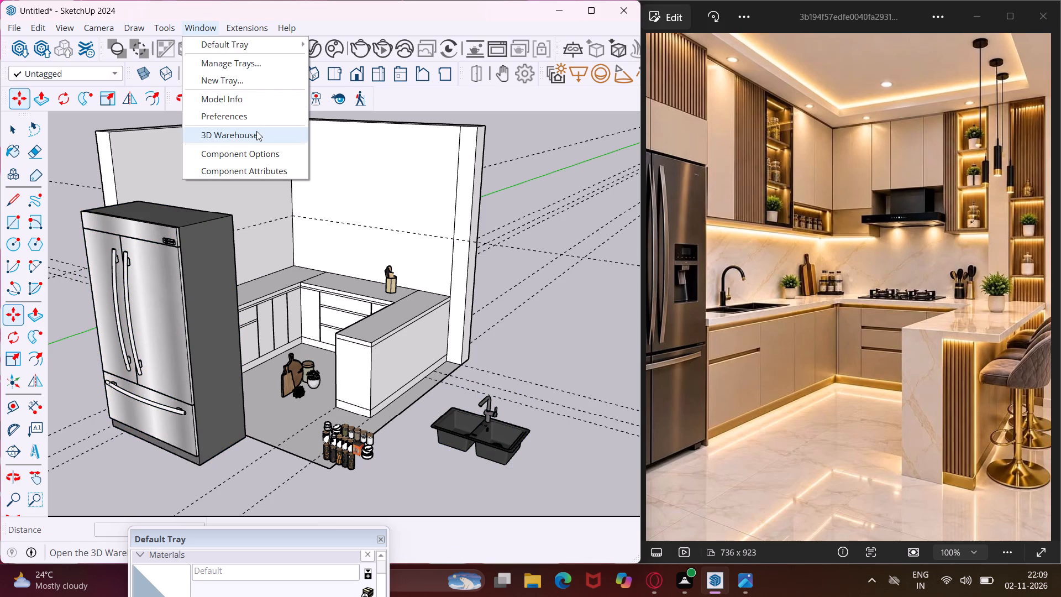
click(256, 131)
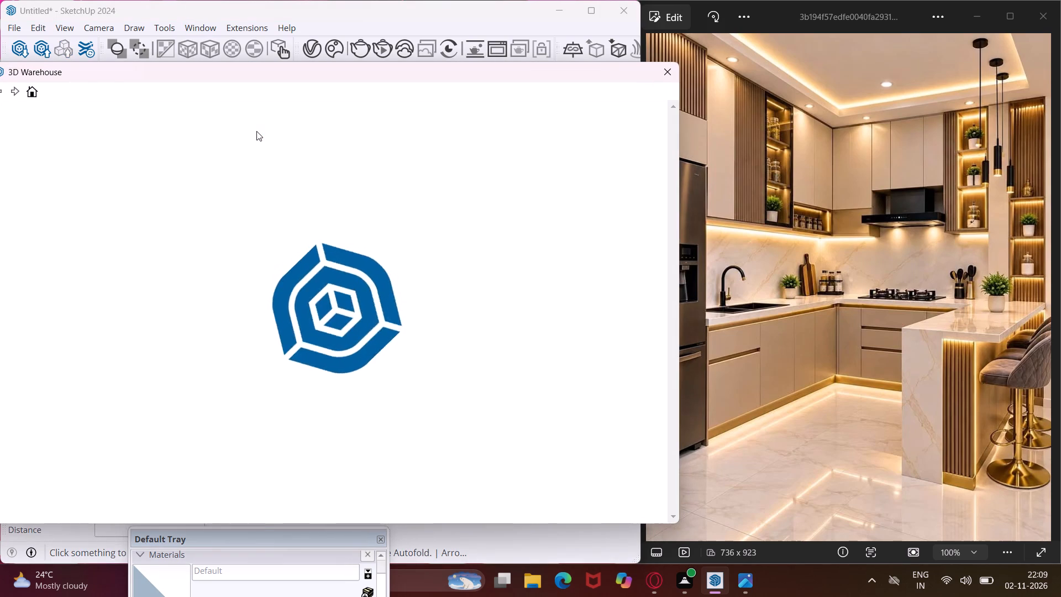
click(226, 124)
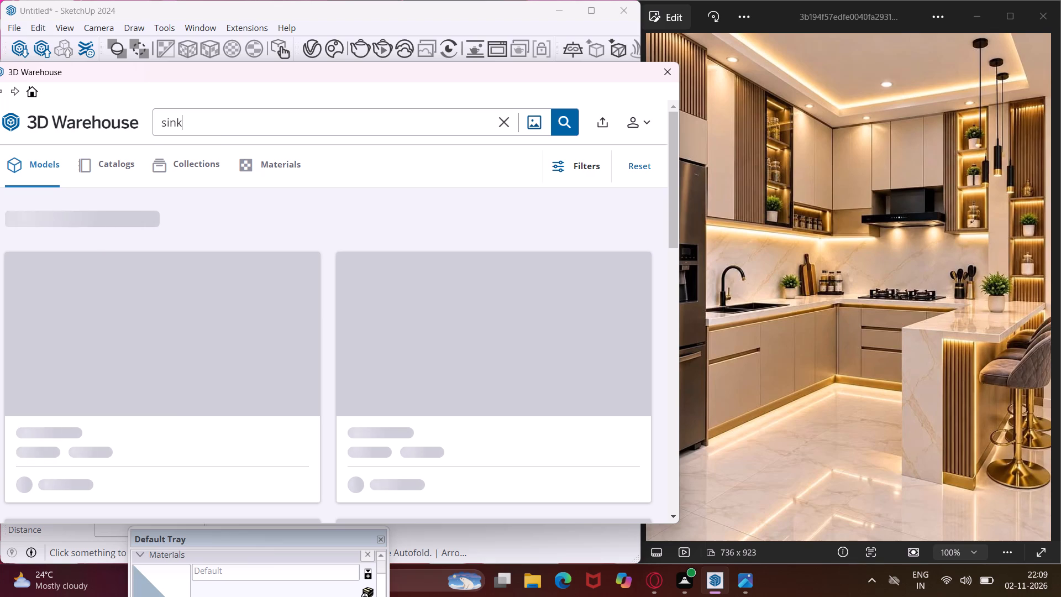
key(BackSpace)
key(BackSpace)
key(BackSpace)
key(BackSpace)
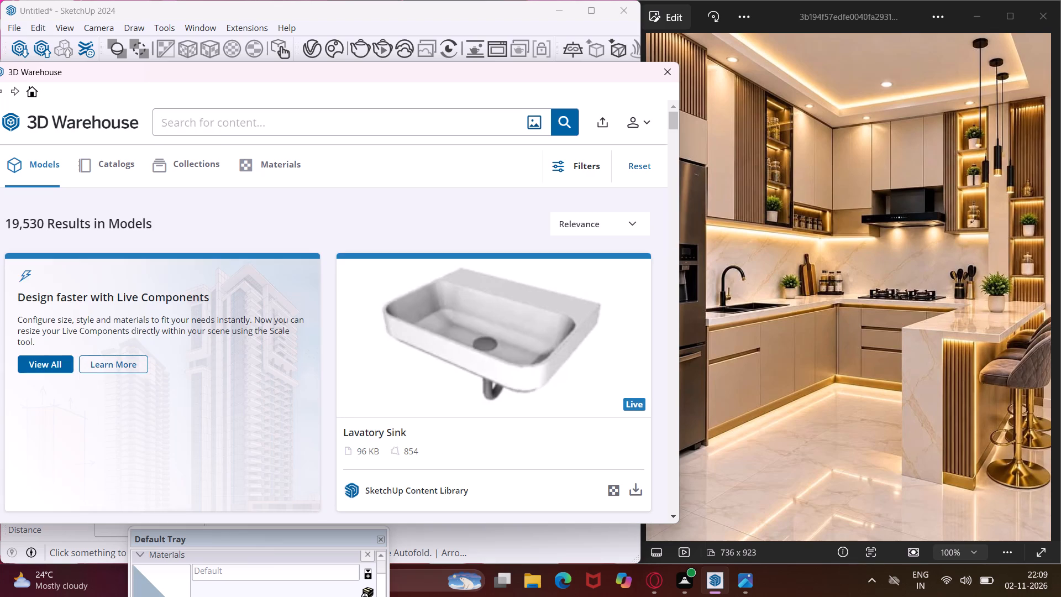
key(s)
key(t)
key(o)
key(v)
key(e)
key(Return)
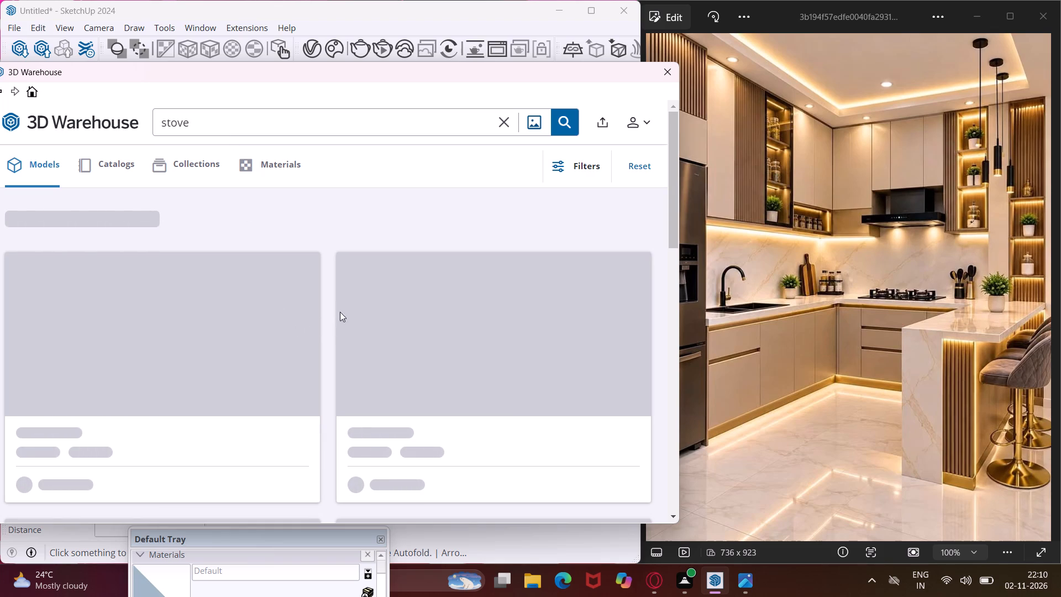
Load the 328 KB three-burner "Bosch Stove" model from the 3D Warehouse stove results.
scroll(300, 332, down, 4)
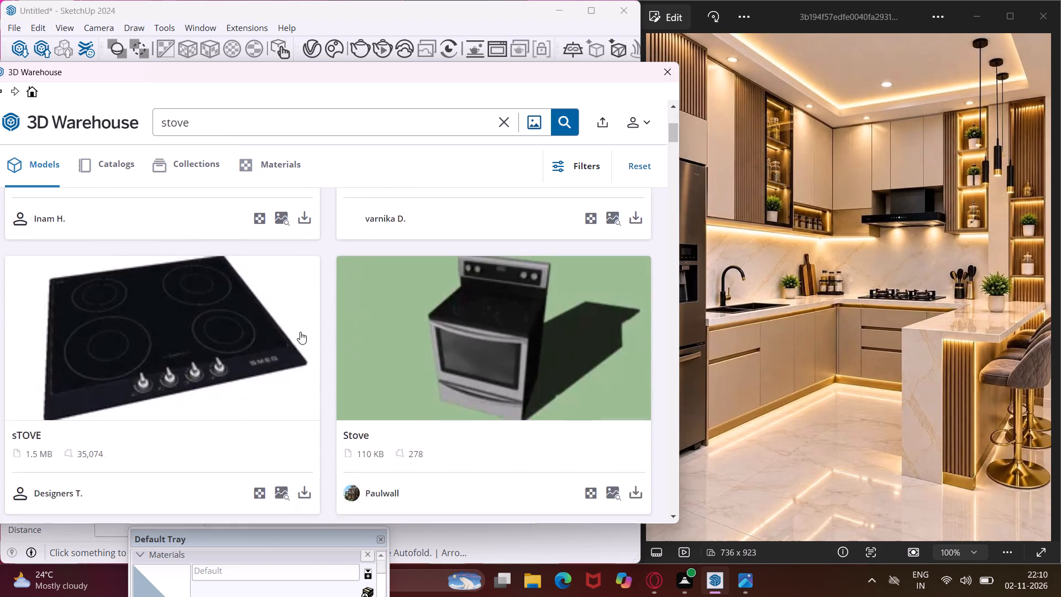
scroll(300, 332, down, 6)
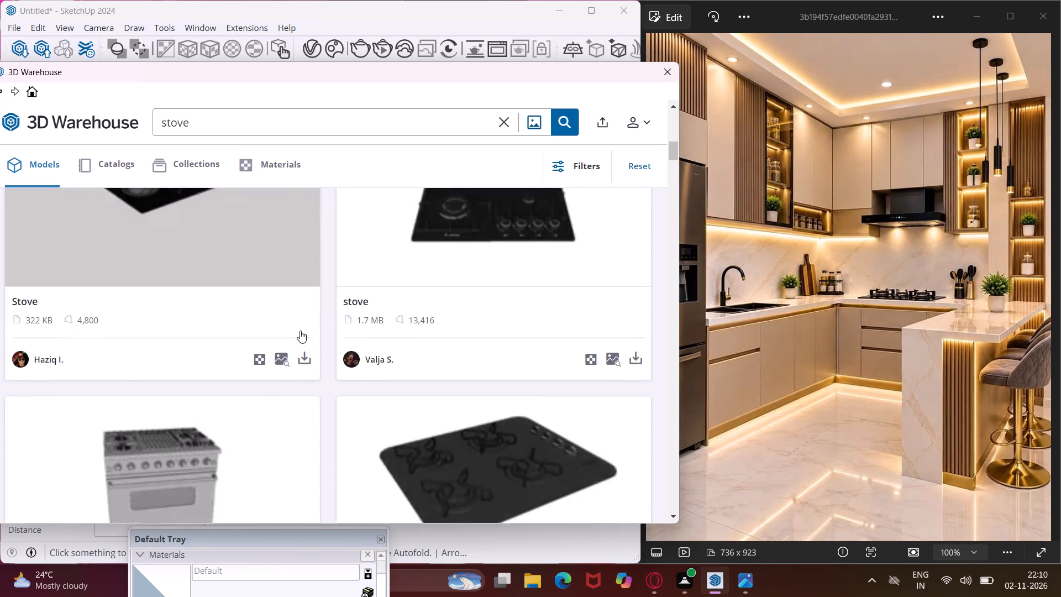
scroll(300, 331, down, 8)
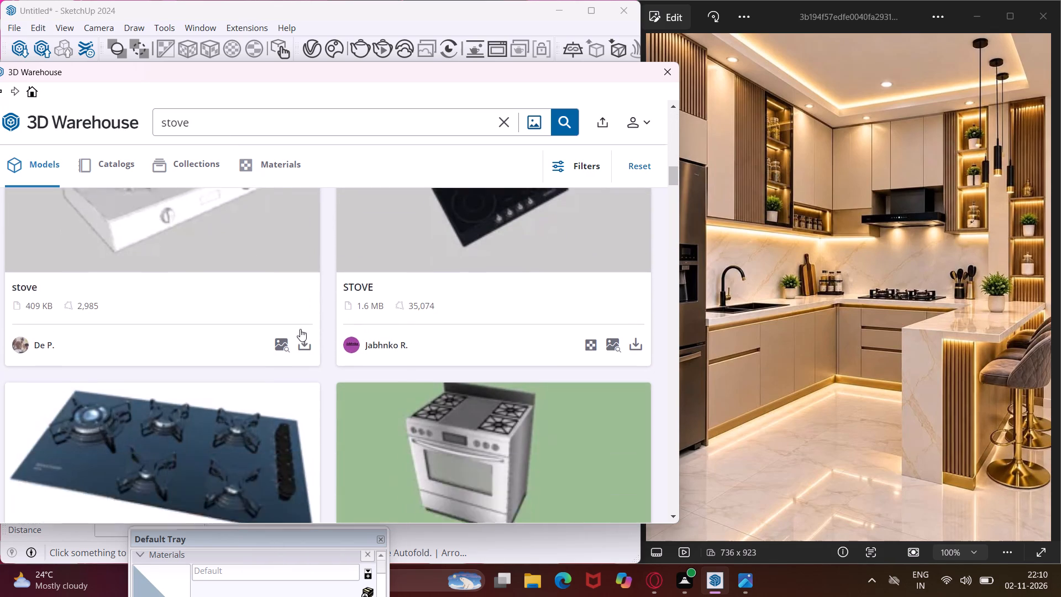
scroll(300, 329, down, 8)
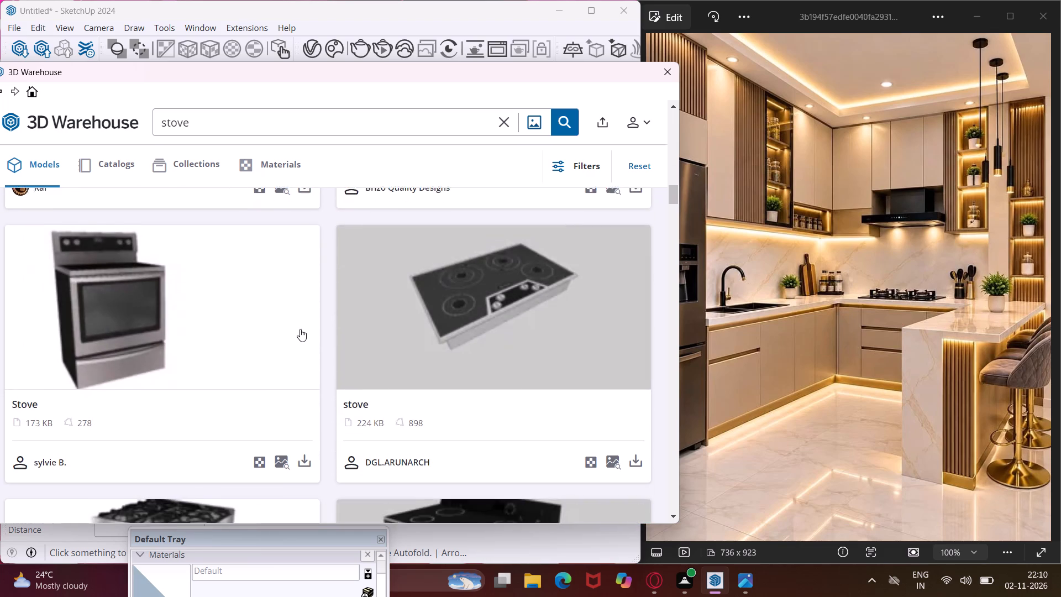
scroll(300, 329, down, 11)
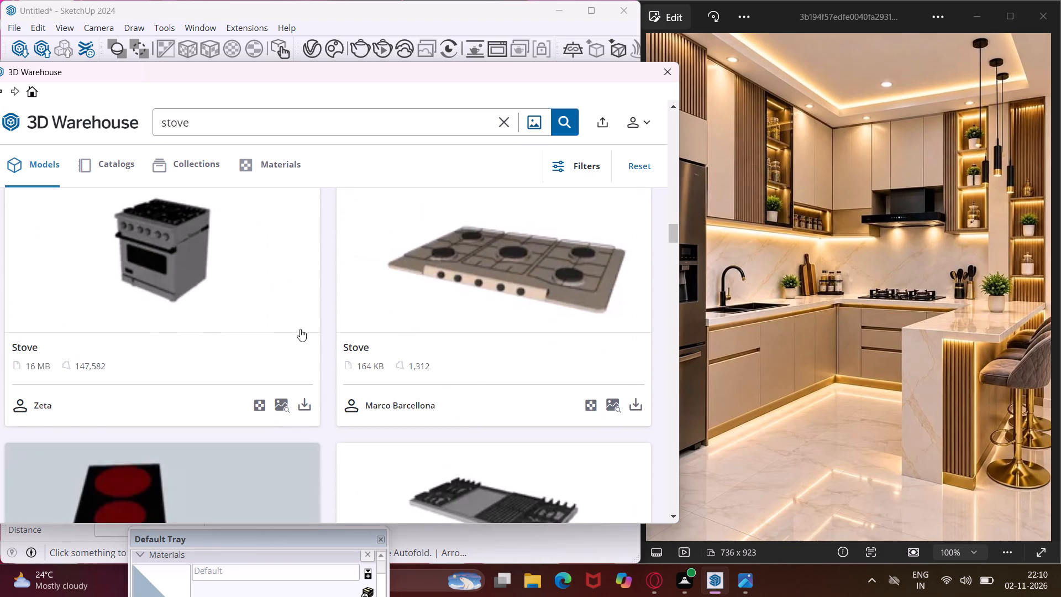
scroll(300, 329, down, 10)
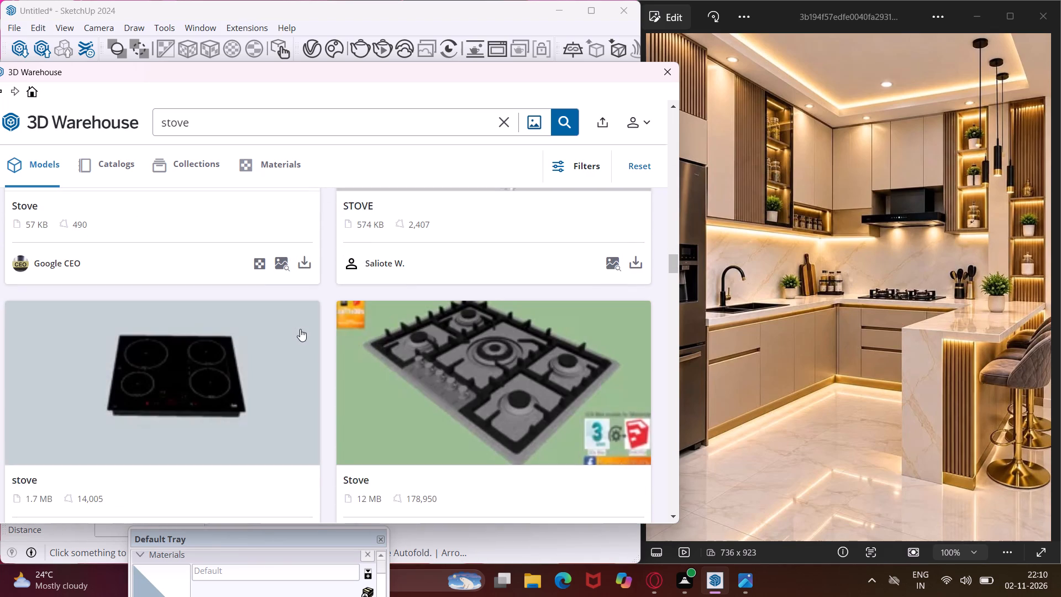
scroll(300, 329, down, 12)
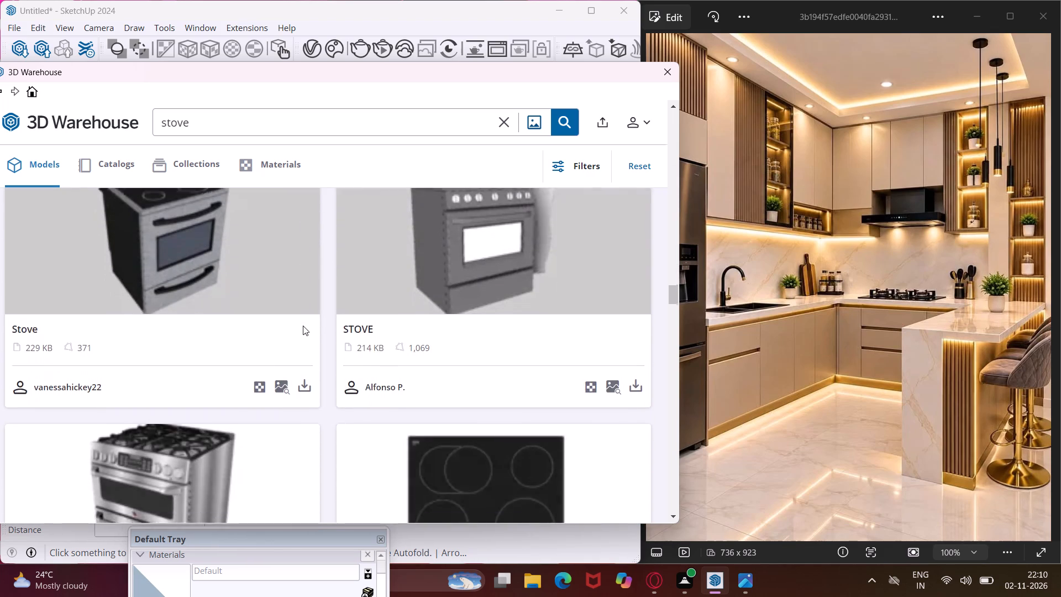
scroll(303, 326, down, 13)
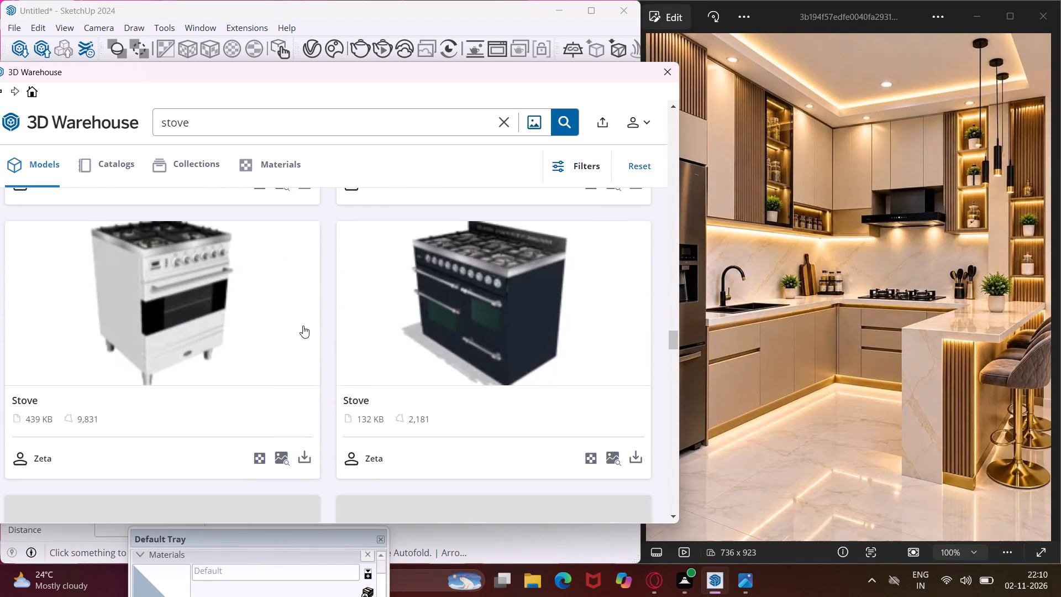
scroll(303, 326, down, 5)
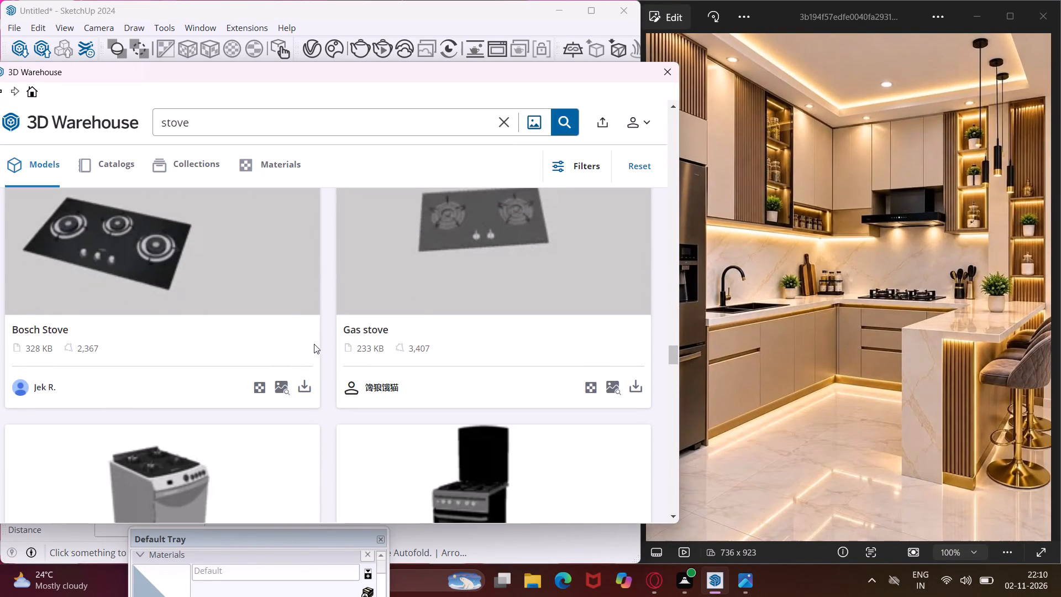
click(305, 383)
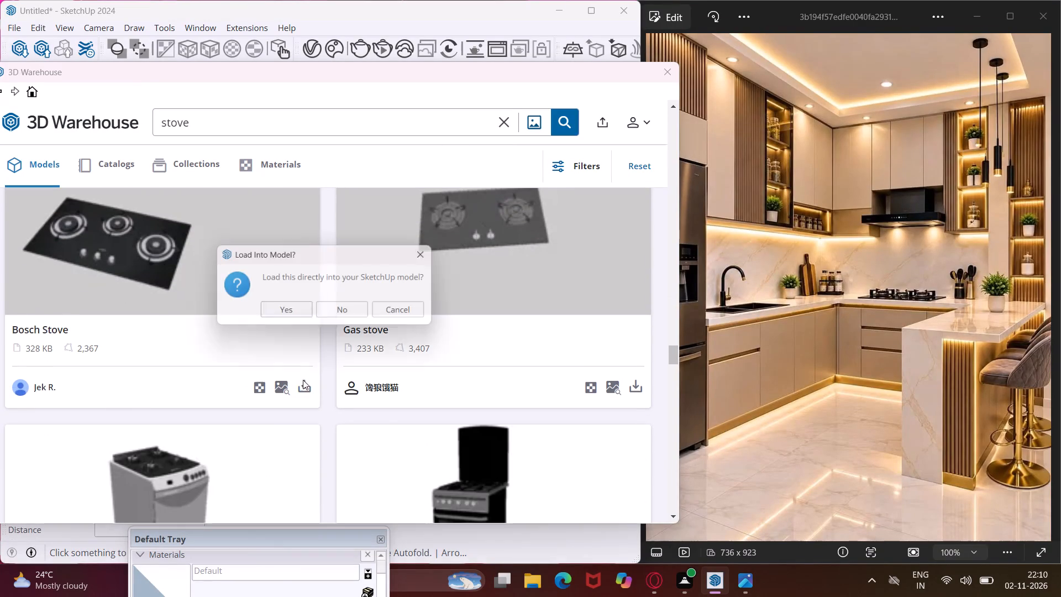
click(285, 311)
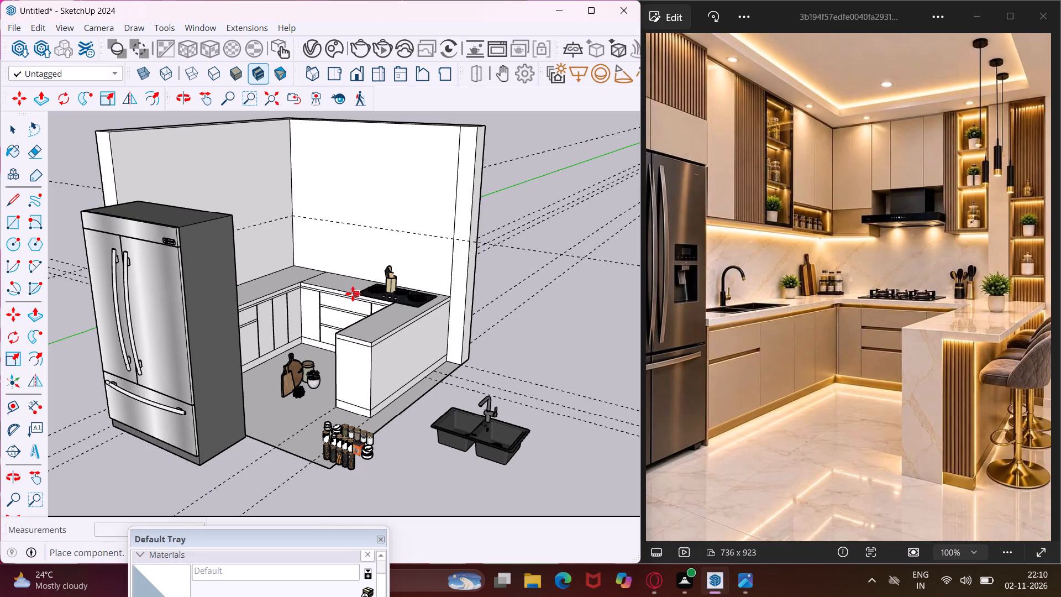
Place the three-burner Bosch stove on the open ground outside the kitchen, in front of the double-bowl sink.
scroll(335, 281, up, 11)
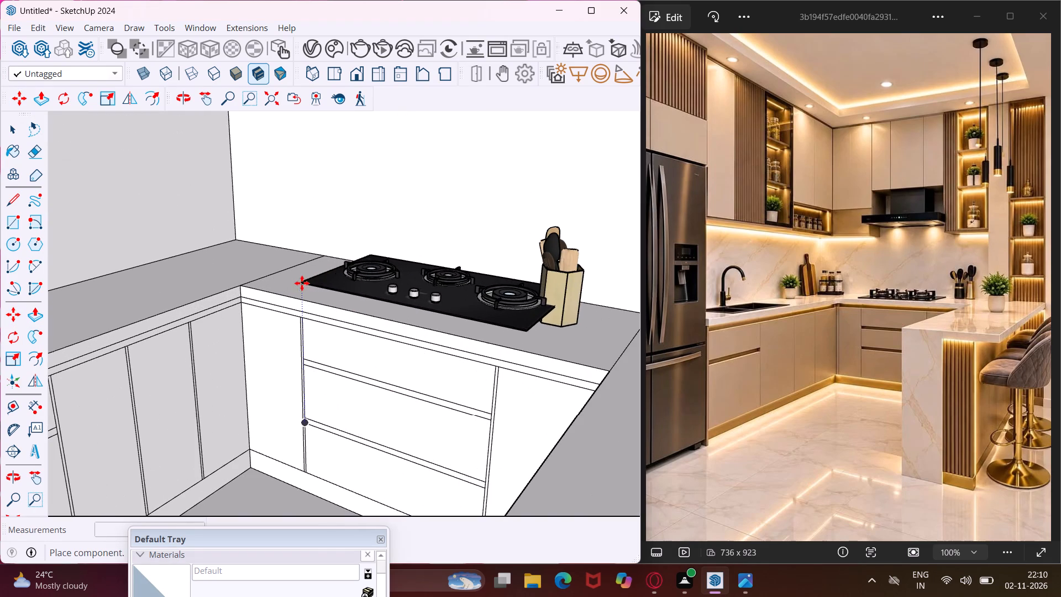
scroll(287, 280, down, 5)
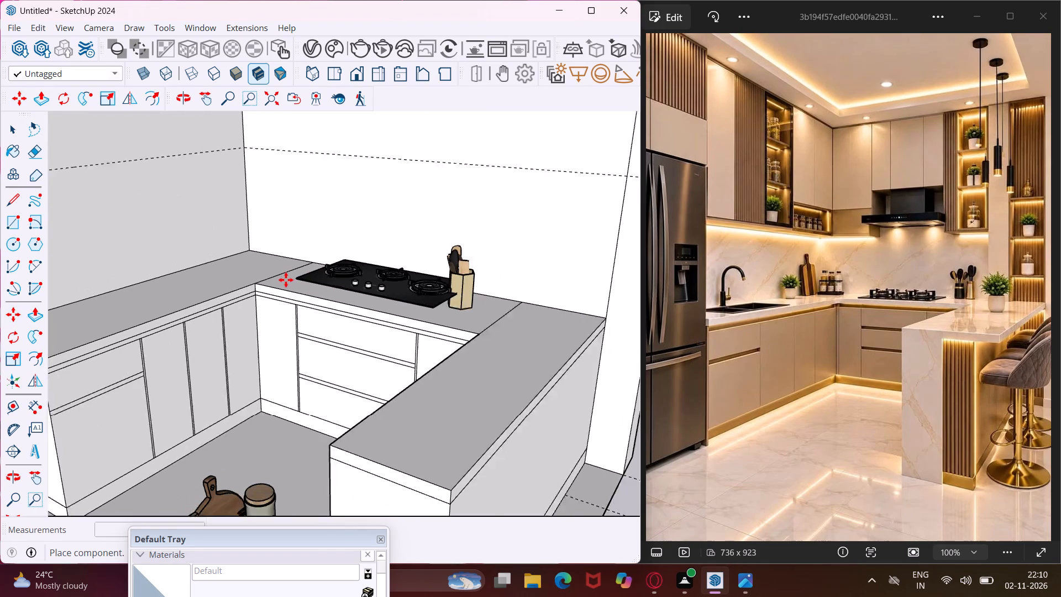
scroll(277, 284, up, 2)
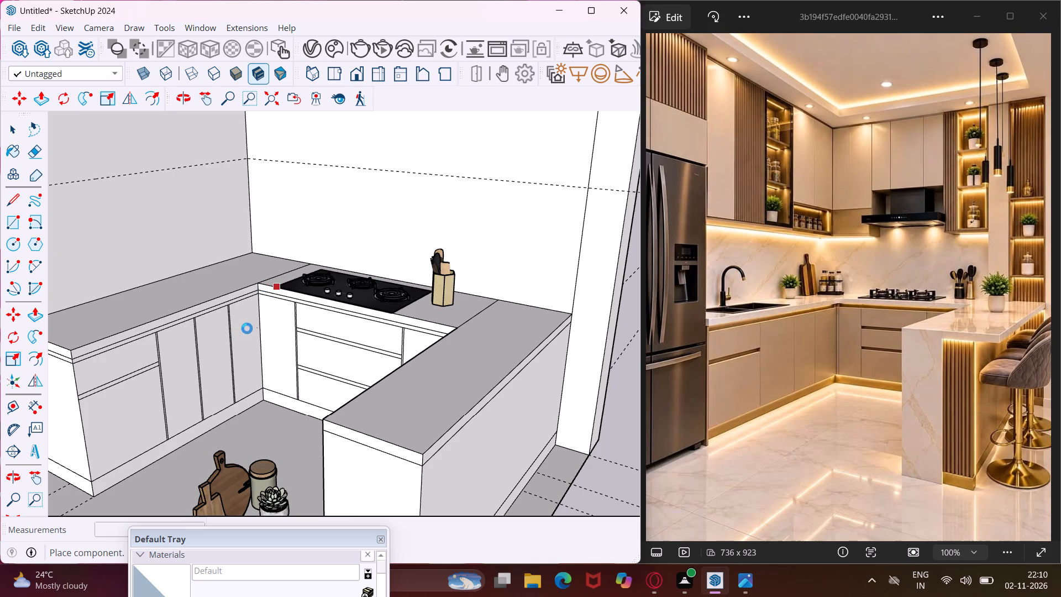
scroll(358, 337, down, 12)
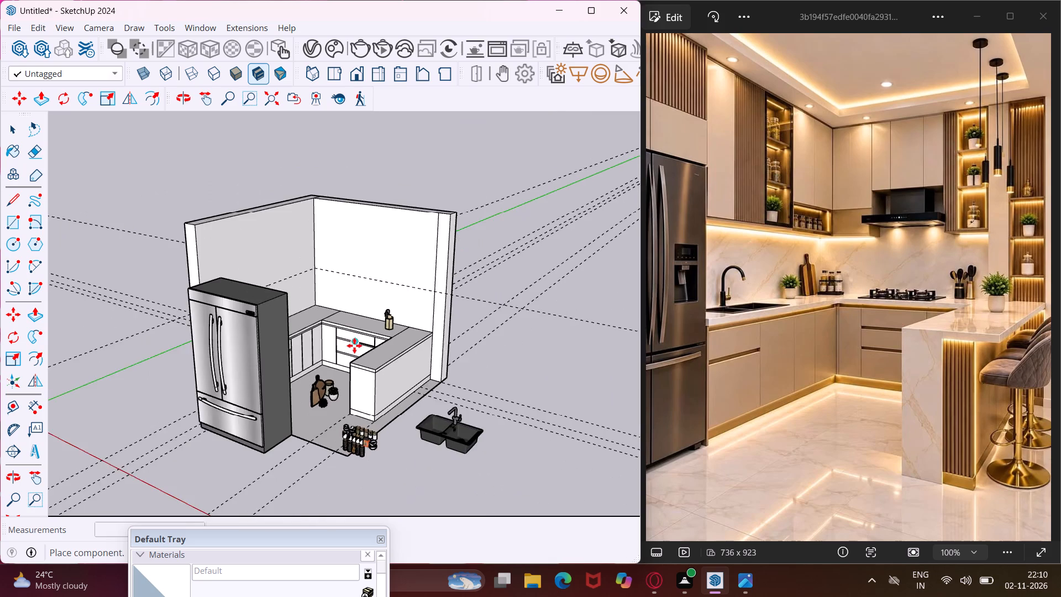
scroll(358, 354, down, 2)
scroll(408, 455, up, 5)
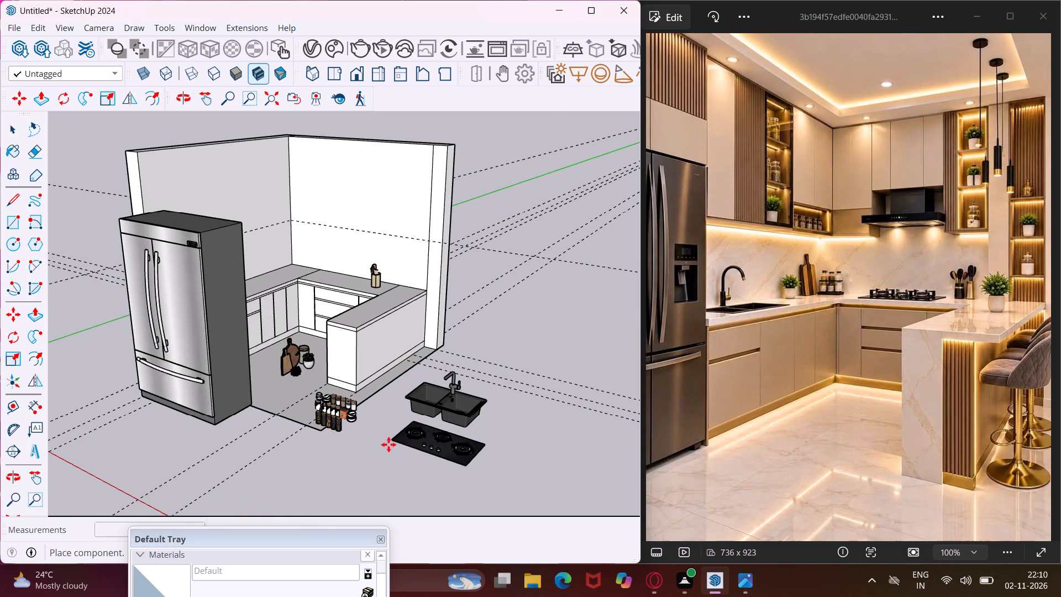
click(382, 444)
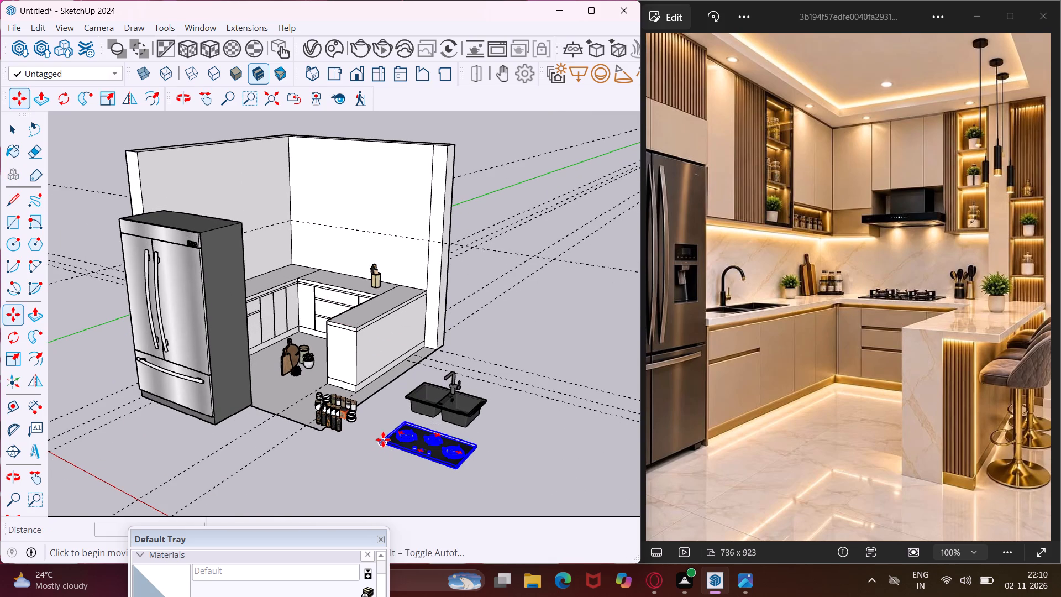
key(Escape)
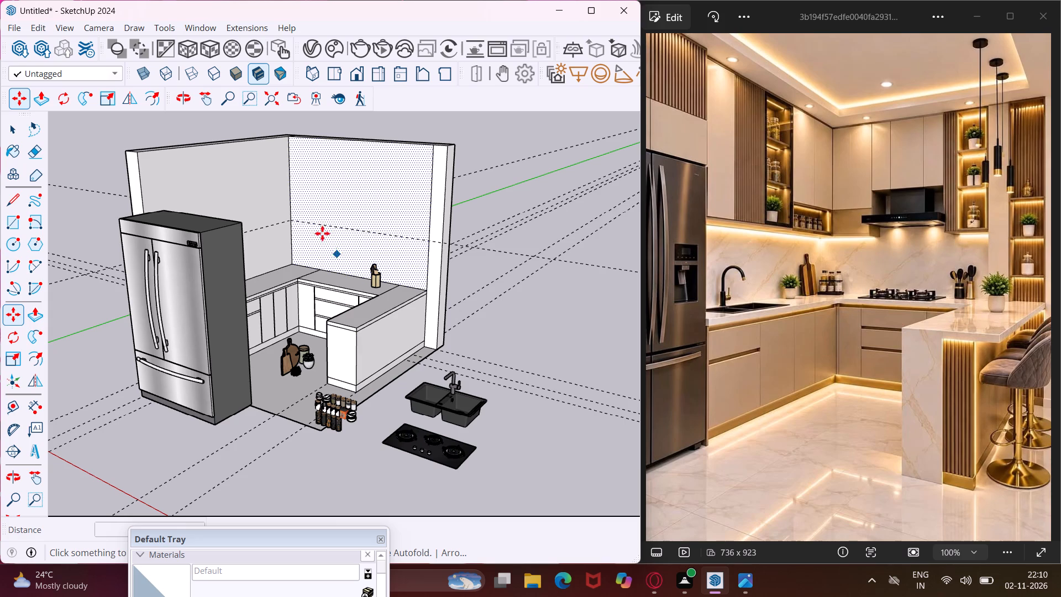
Search the 3D Warehouse models for "chimney" in place of the stove search.
click(204, 28)
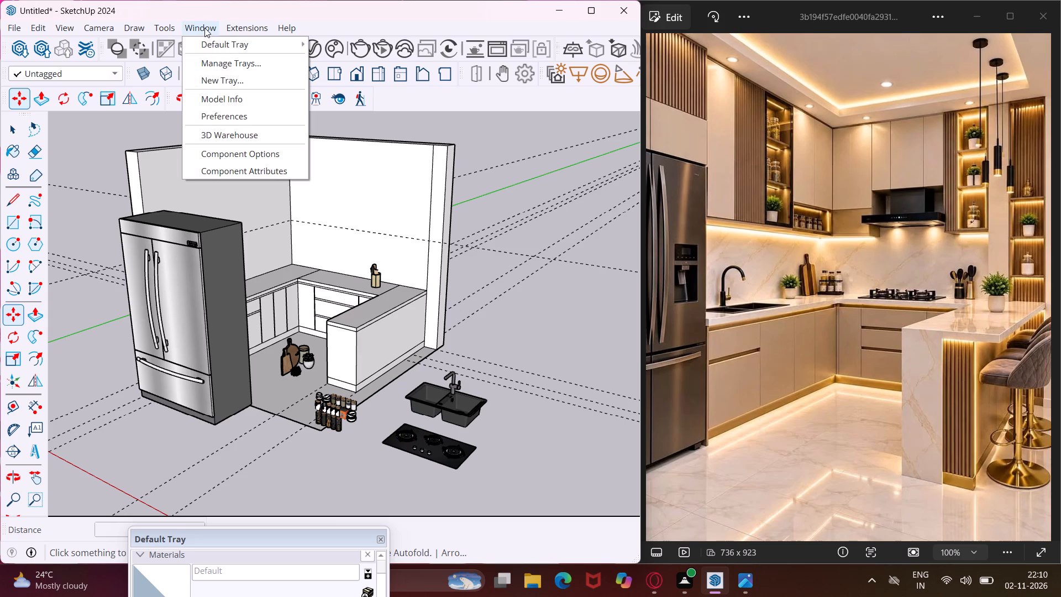
click(229, 132)
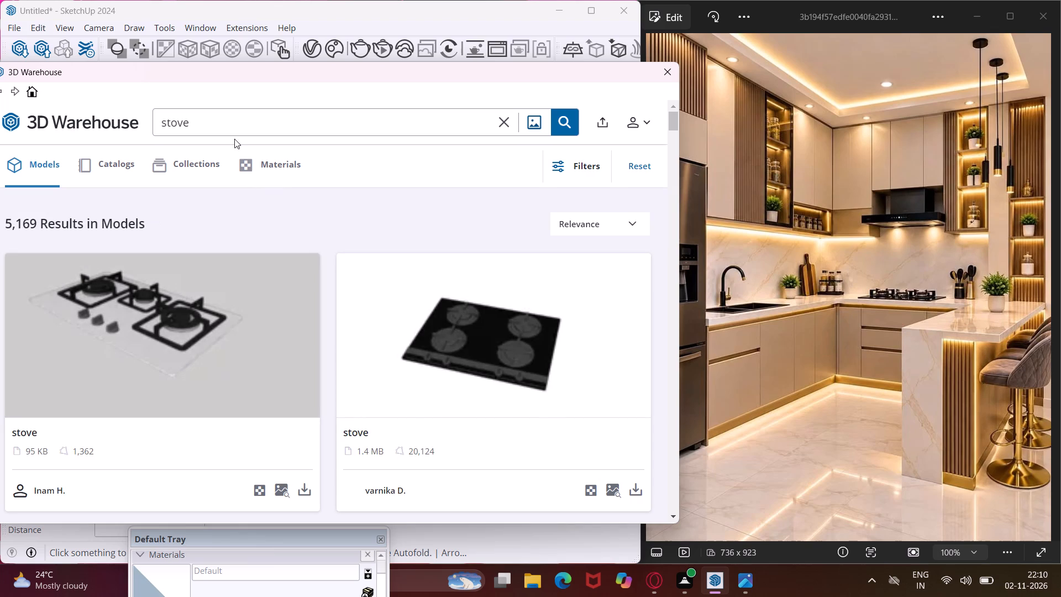
click(232, 127)
key(BackSpace)
key(BackSpace)
key(BackSpace)
key(BackSpace)
key(BackSpace)
key(BackSpace)
key(BackSpace)
key(BackSpace)
key(BackSpace)
key(BackSpace)
key(BackSpace)
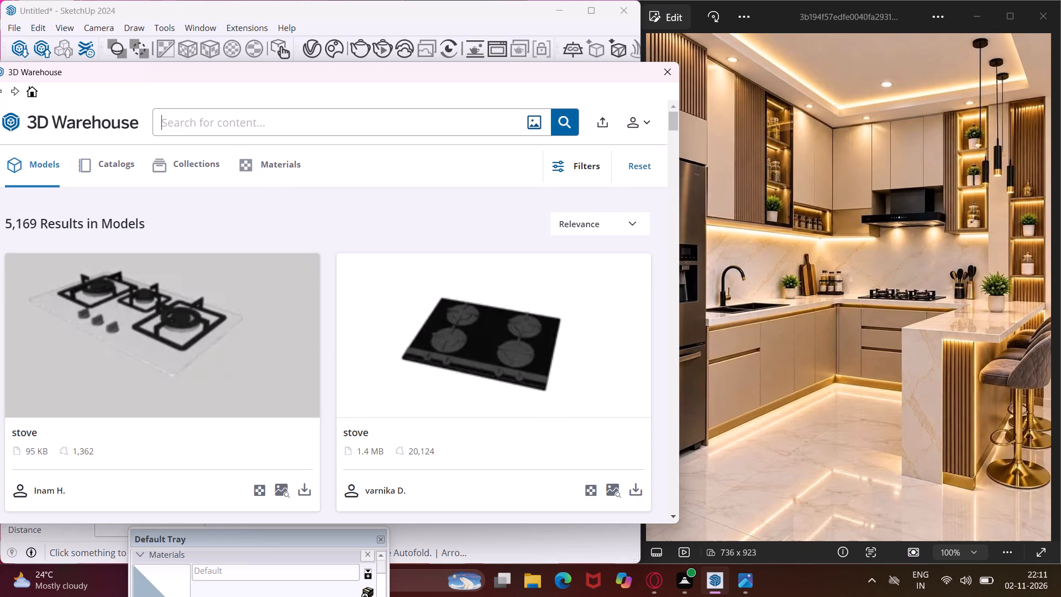
key(c)
text(hin)
key(BackSpace)
text(mney)
key(Return)
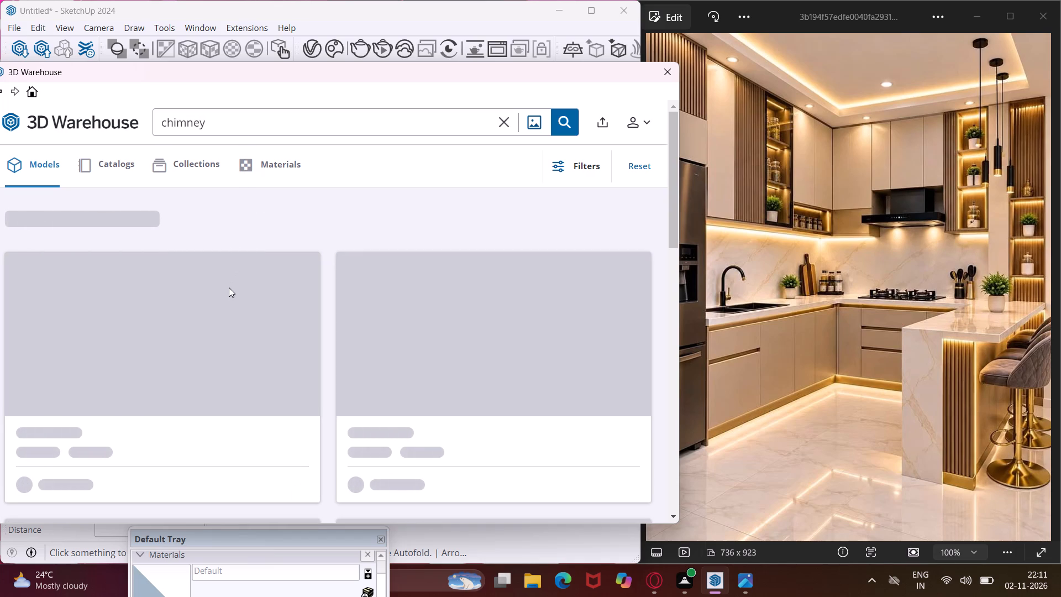
Load the 60 KB black "chimney" model from the 3D Warehouse chimney results into the model.
scroll(229, 287, down, 5)
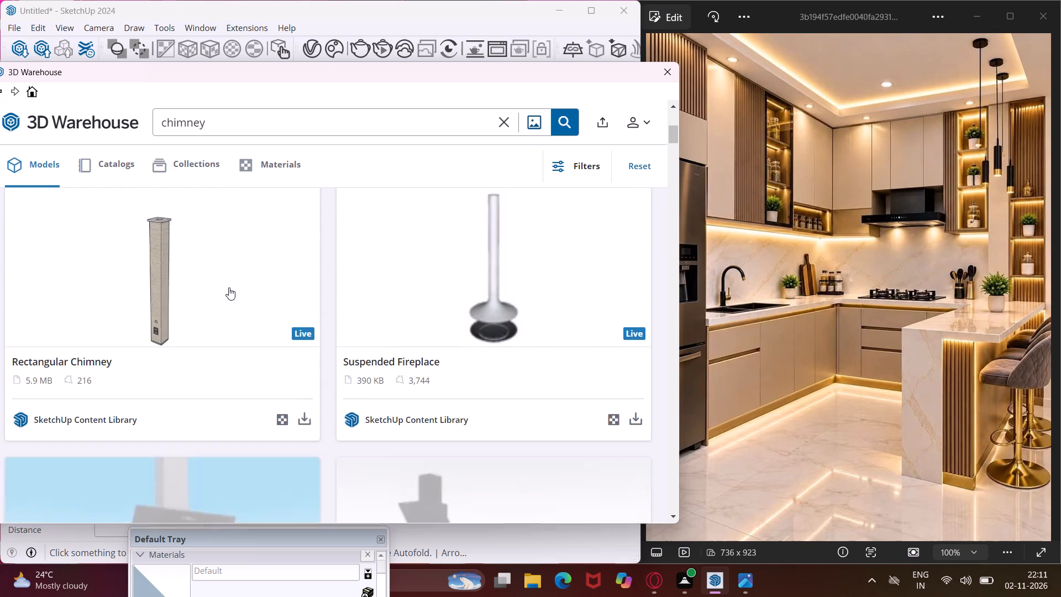
scroll(229, 287, down, 5)
scroll(229, 288, up, 2)
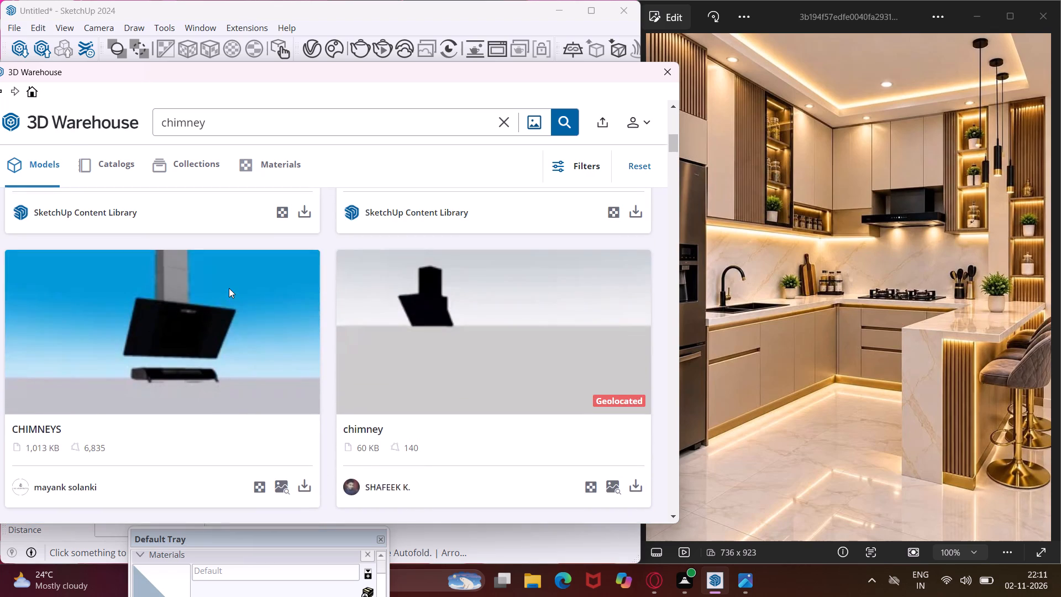
scroll(229, 288, down, 5)
scroll(229, 288, up, 5)
click(632, 483)
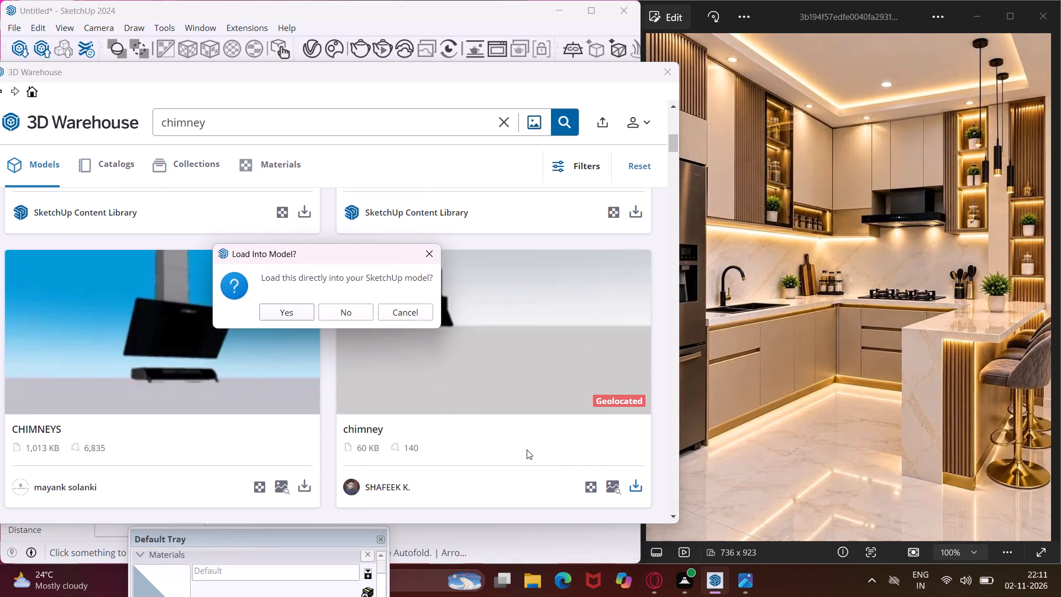
click(288, 313)
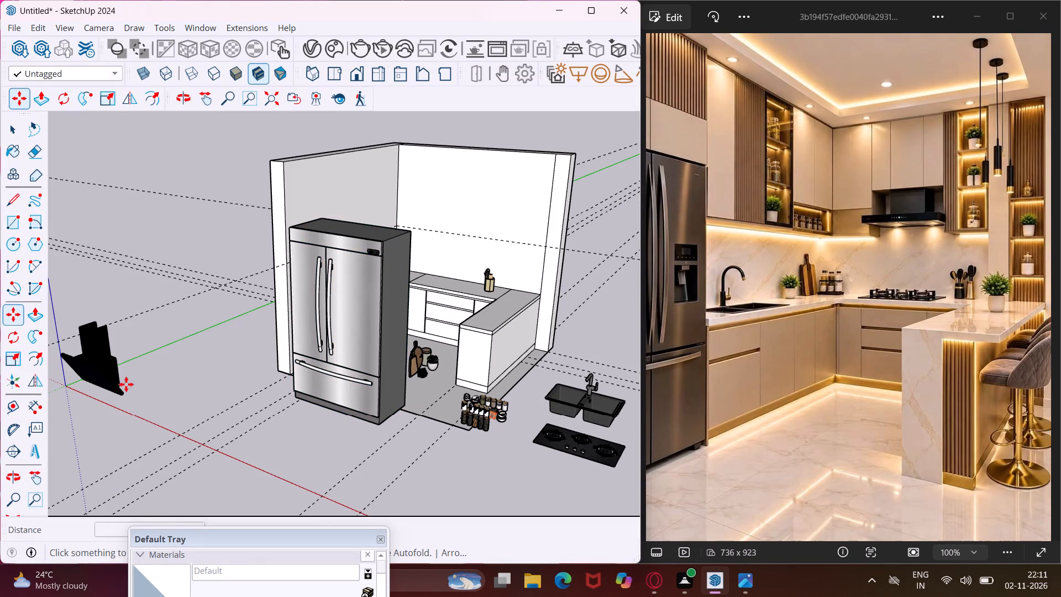
key(Escape)
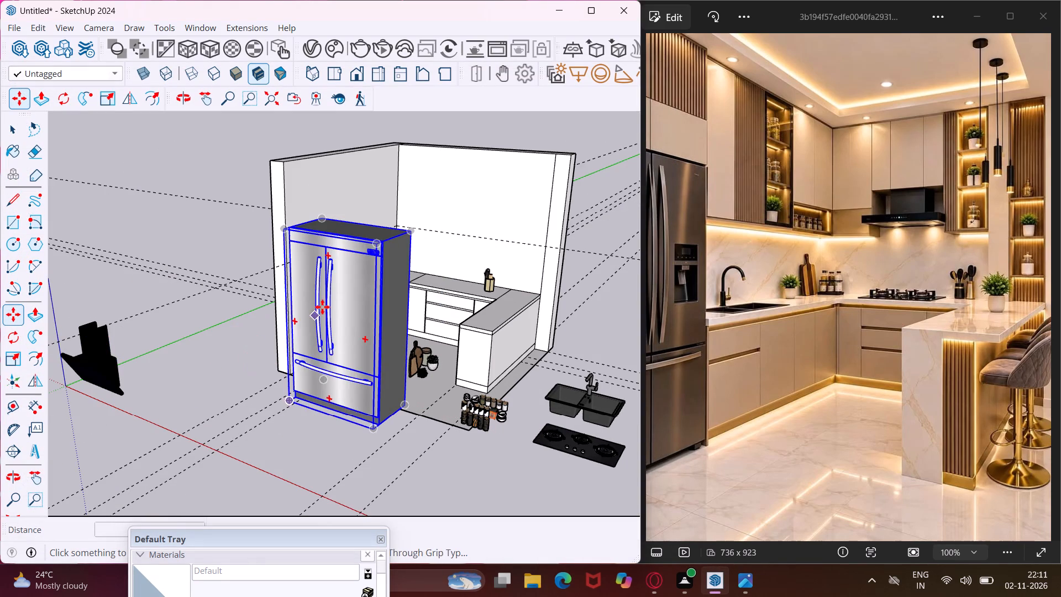
Rotate the refrigerator 90 degrees on the ground plane so its doors face the same way as the long run of base cabinets.
key(space)
middle_drag(391, 205, 278, 222)
click(292, 301)
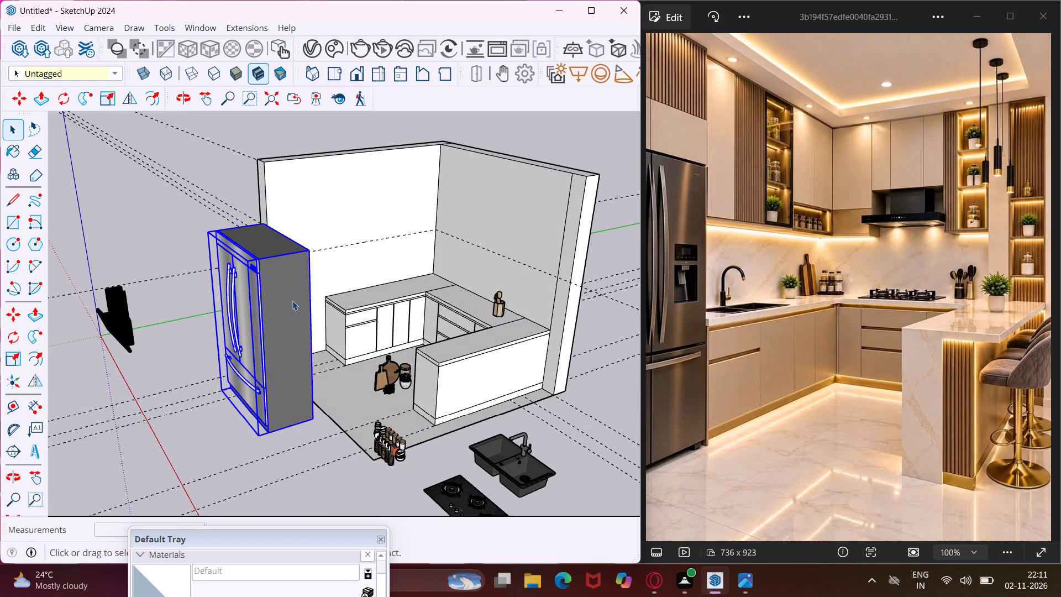
click(16, 332)
scroll(226, 382, down, 2)
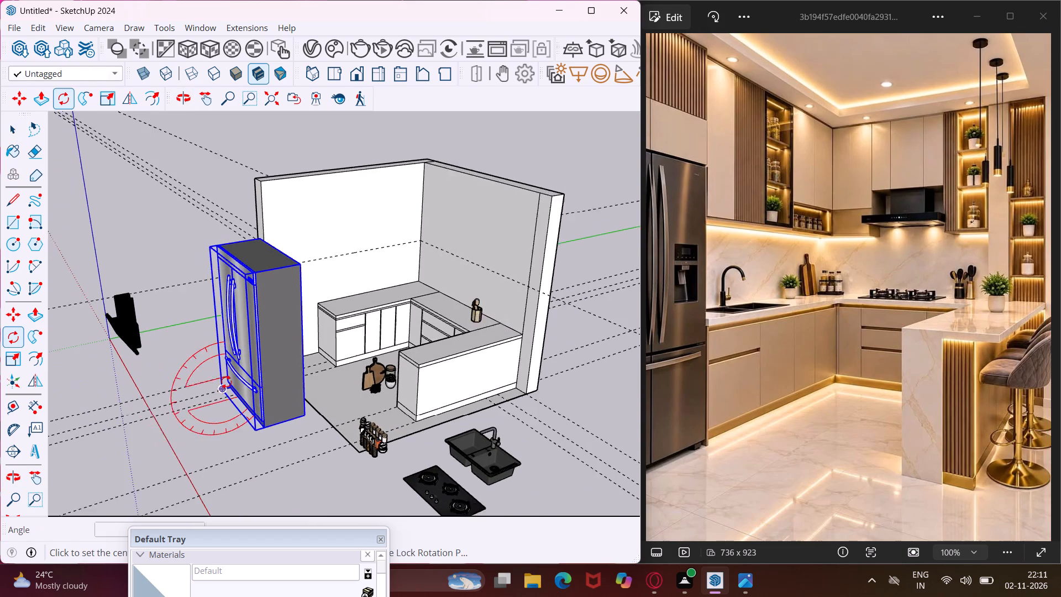
scroll(226, 382, down, 1)
click(219, 423)
click(247, 457)
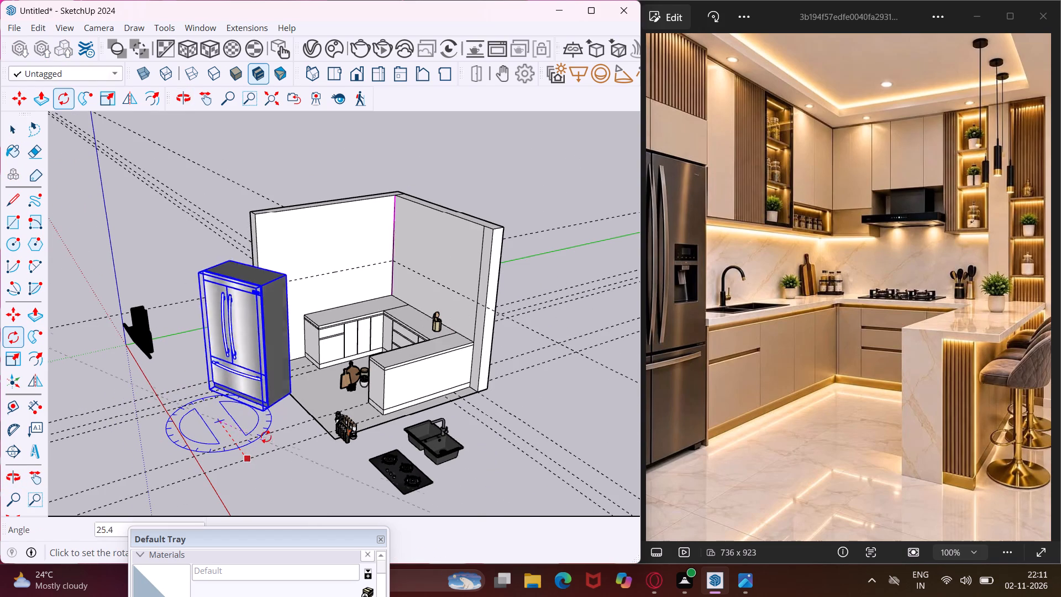
click(266, 415)
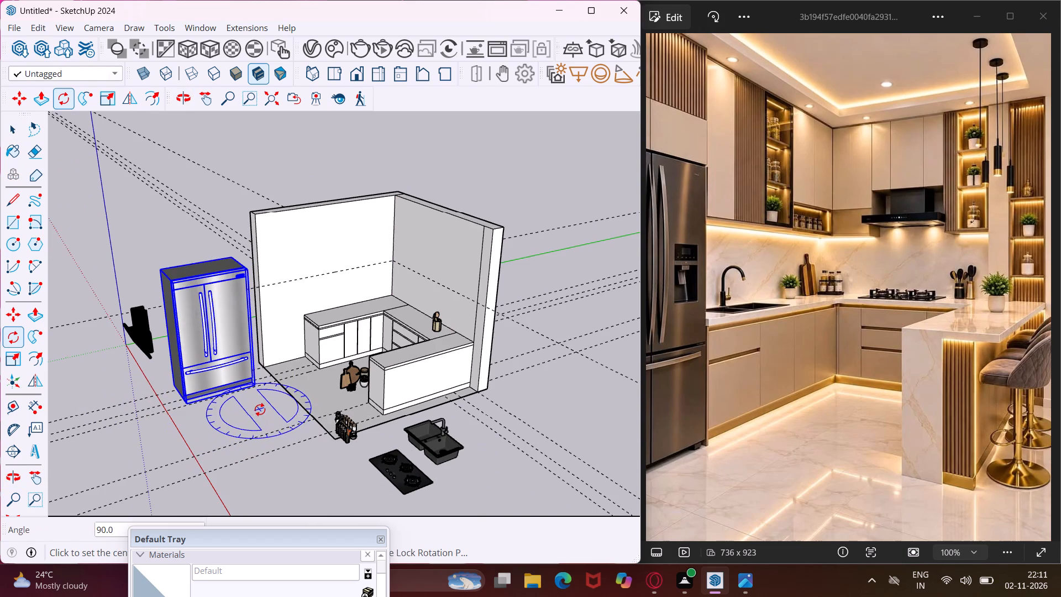
Move the refrigerator by its bottom front corner to the open end of the base cabinets along the long wall.
key(m)
scroll(255, 394, up, 8)
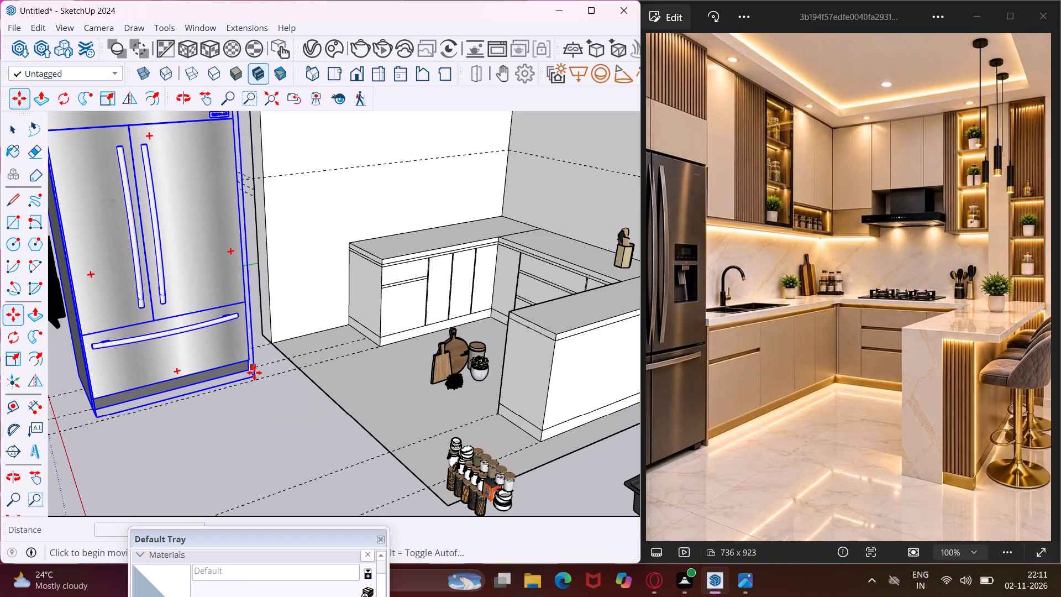
click(254, 372)
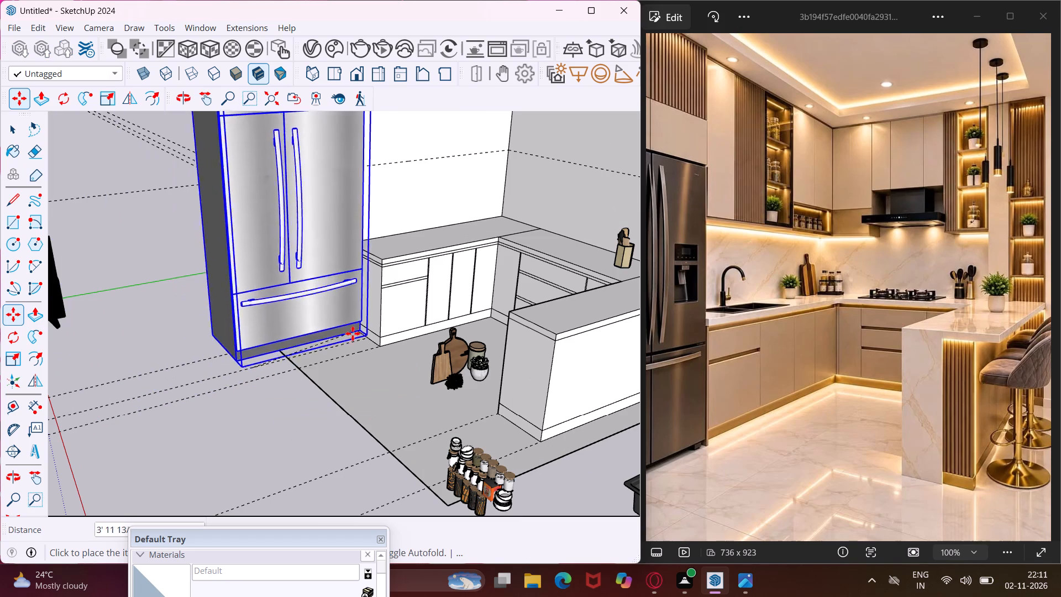
click(365, 345)
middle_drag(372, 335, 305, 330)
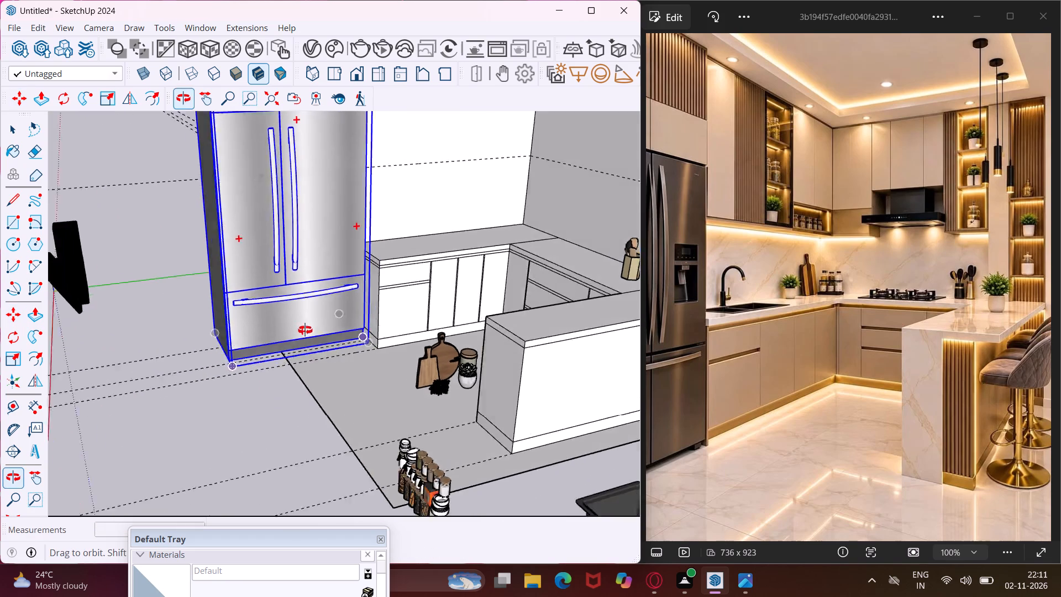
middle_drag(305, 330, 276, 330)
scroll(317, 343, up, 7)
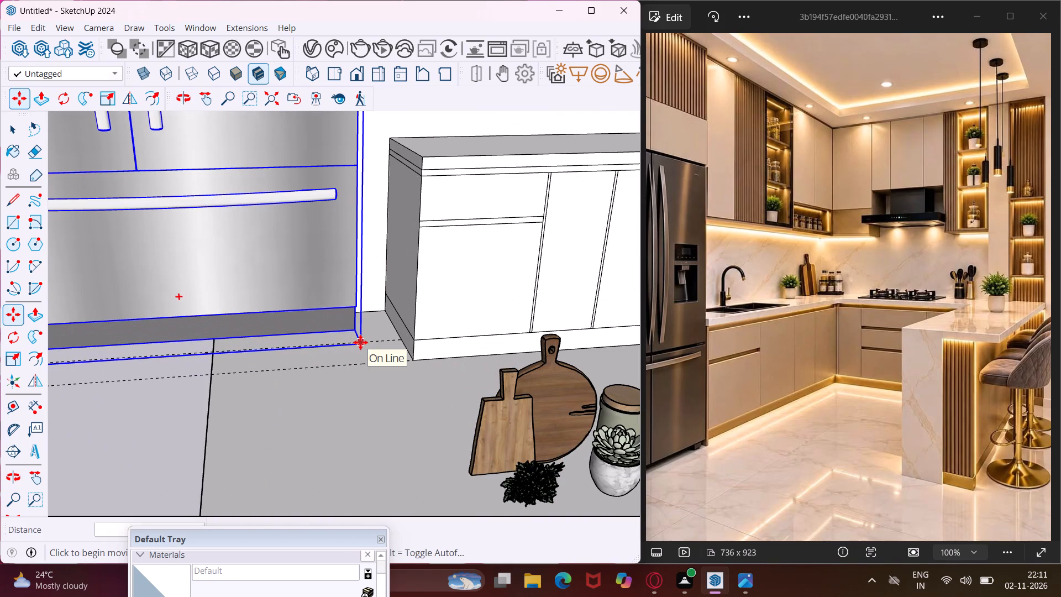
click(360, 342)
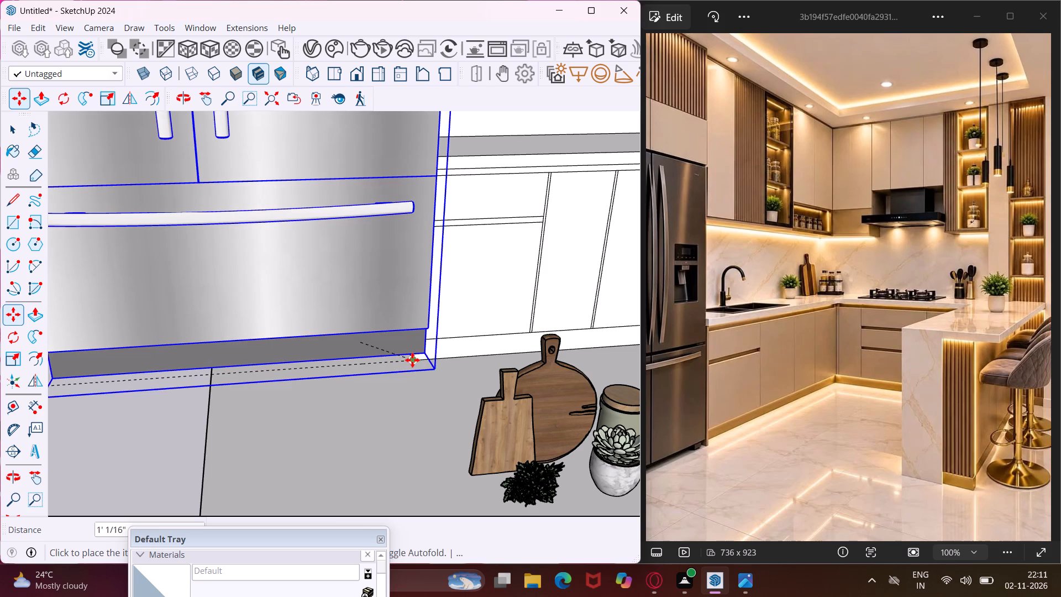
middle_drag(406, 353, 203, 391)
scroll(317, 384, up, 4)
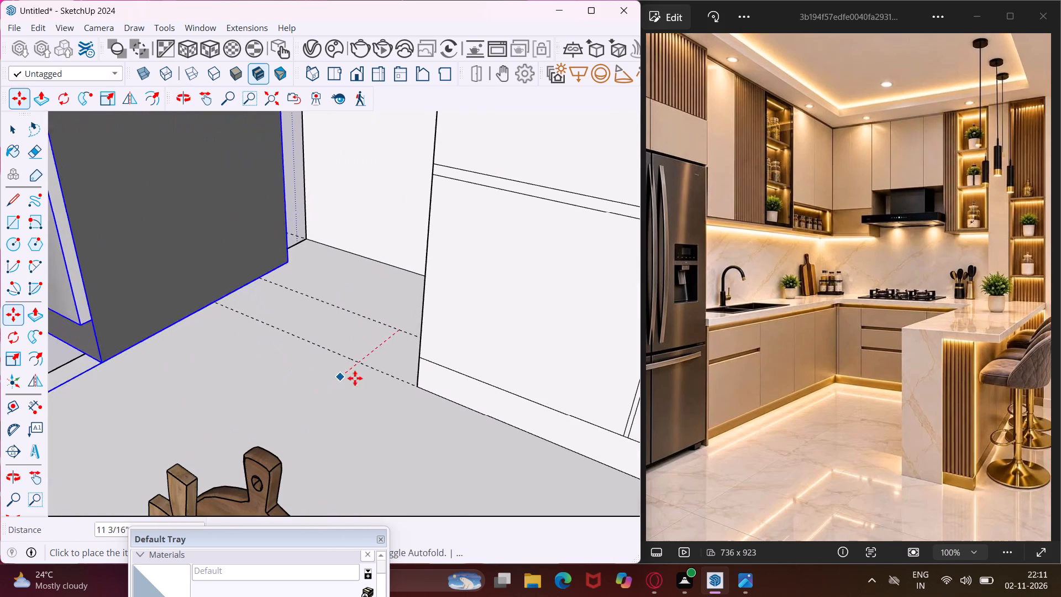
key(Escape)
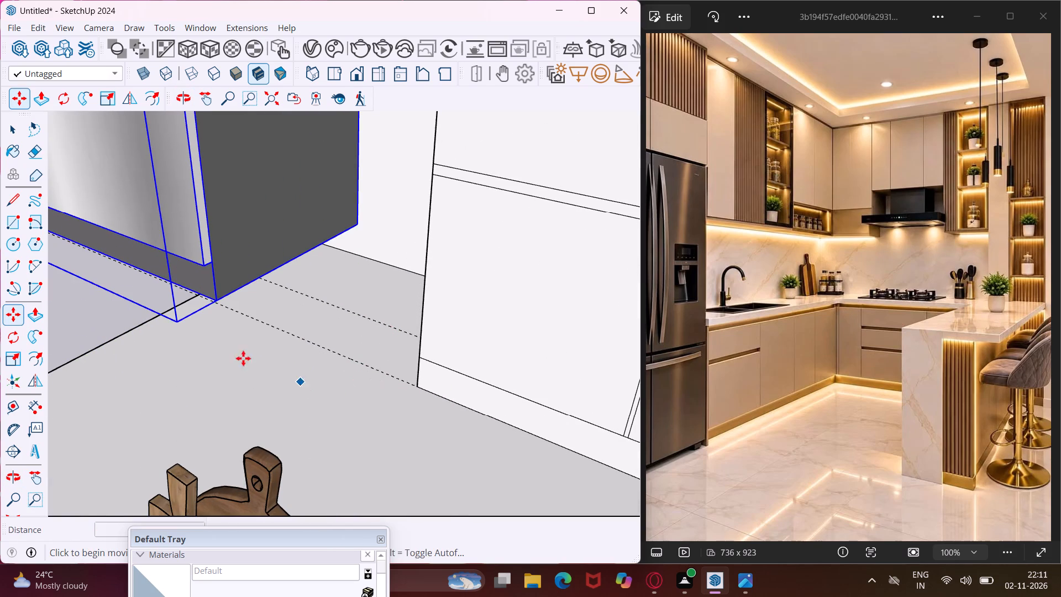
Move the refrigerator by its bottom front corner onto the bottom front endpoint of the adjacent base cabinet.
click(177, 321)
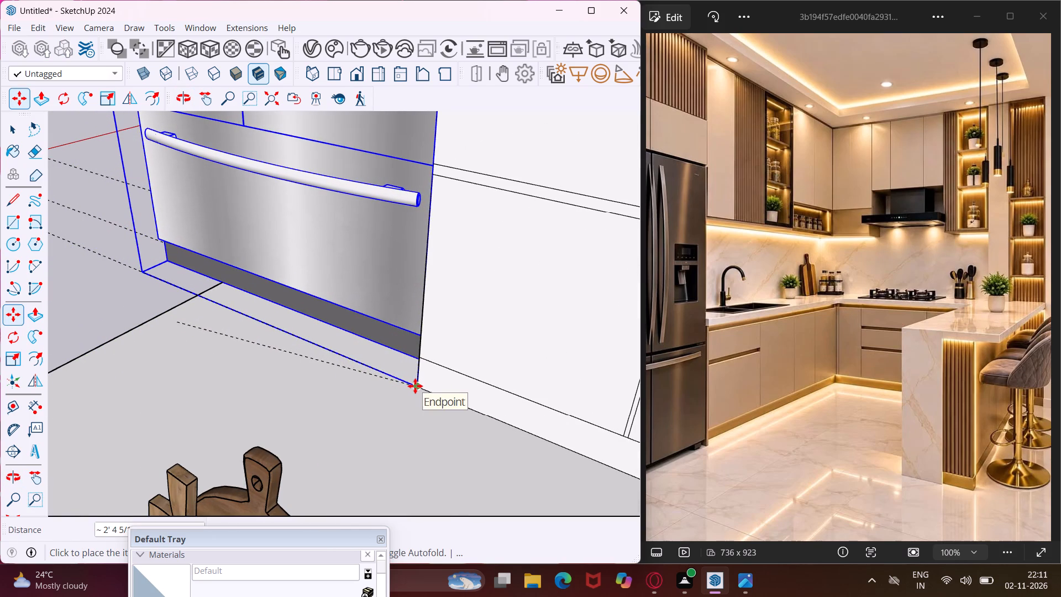
click(415, 386)
Scale the refrigerator's depth along the green axis to about 1.10, extending its door side outward.
scroll(359, 367, down, 4)
middle_drag(356, 360, 480, 368)
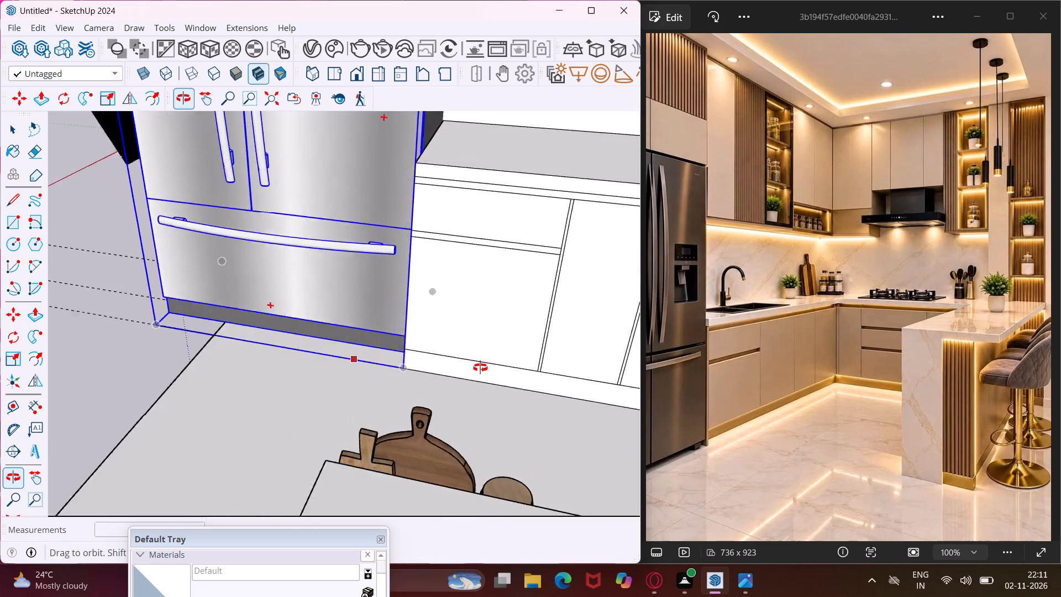
middle_drag(480, 368, 626, 404)
scroll(438, 380, down, 10)
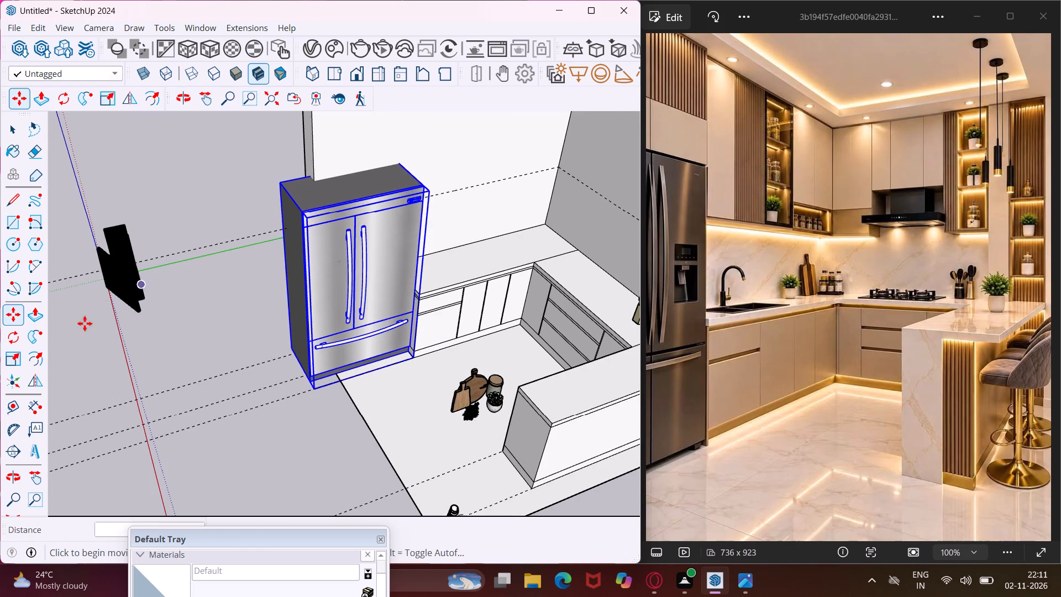
click(11, 349)
scroll(403, 274, up, 2)
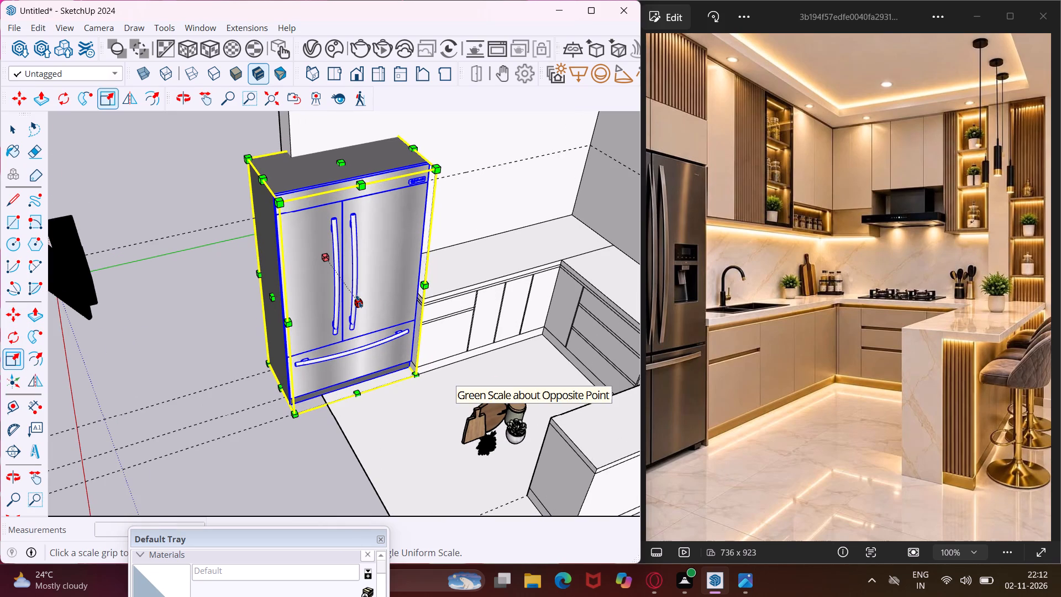
click(359, 301)
click(367, 306)
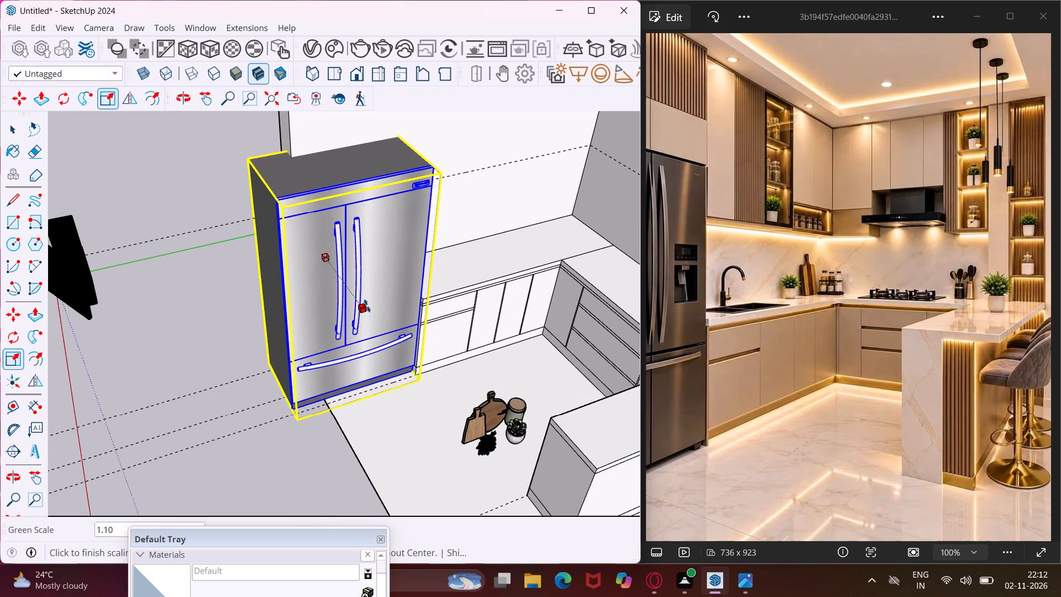
middle_drag(297, 202, 313, 207)
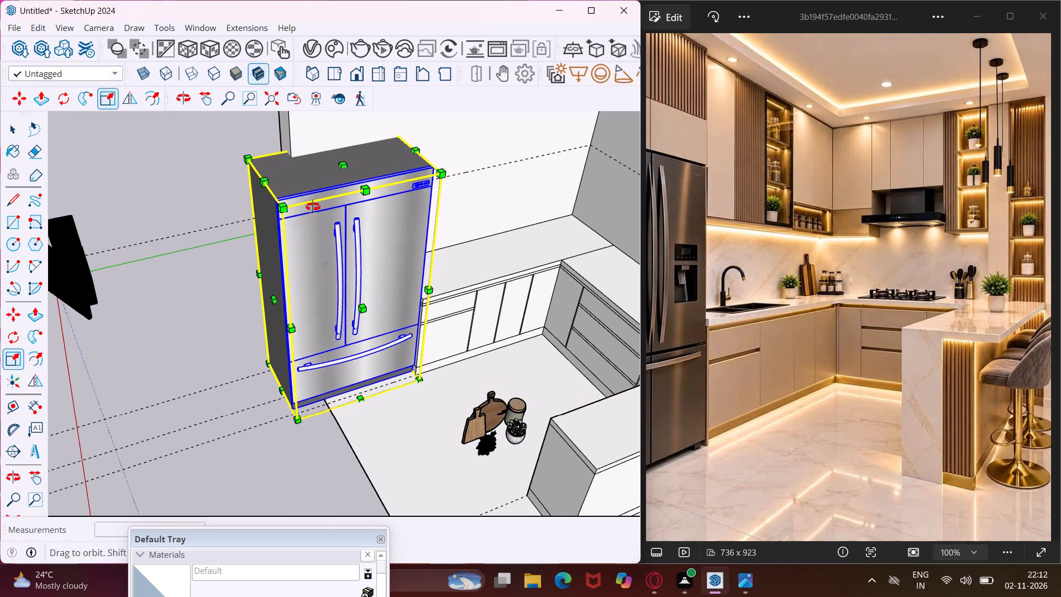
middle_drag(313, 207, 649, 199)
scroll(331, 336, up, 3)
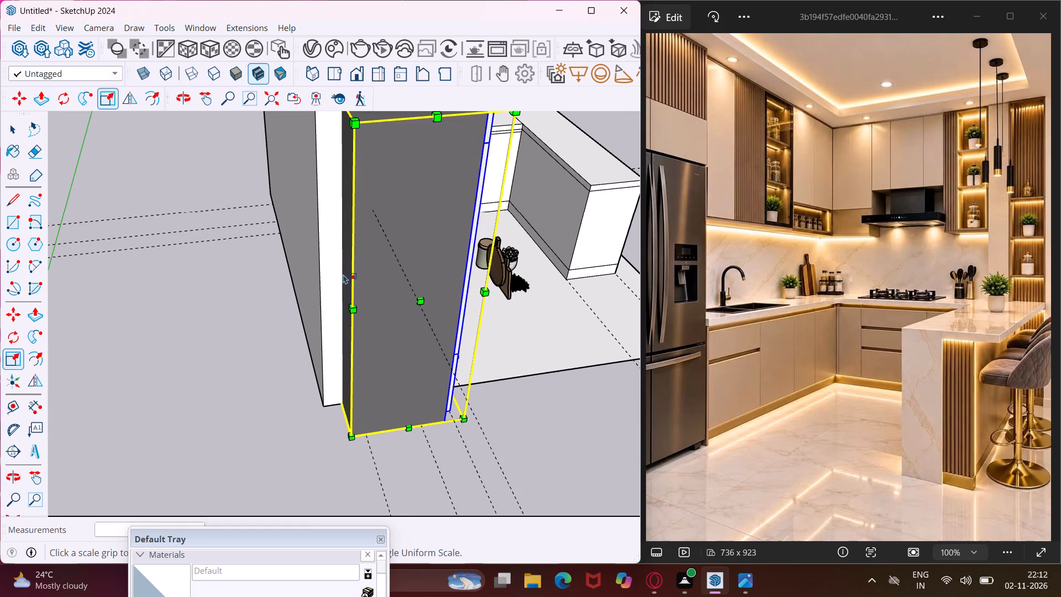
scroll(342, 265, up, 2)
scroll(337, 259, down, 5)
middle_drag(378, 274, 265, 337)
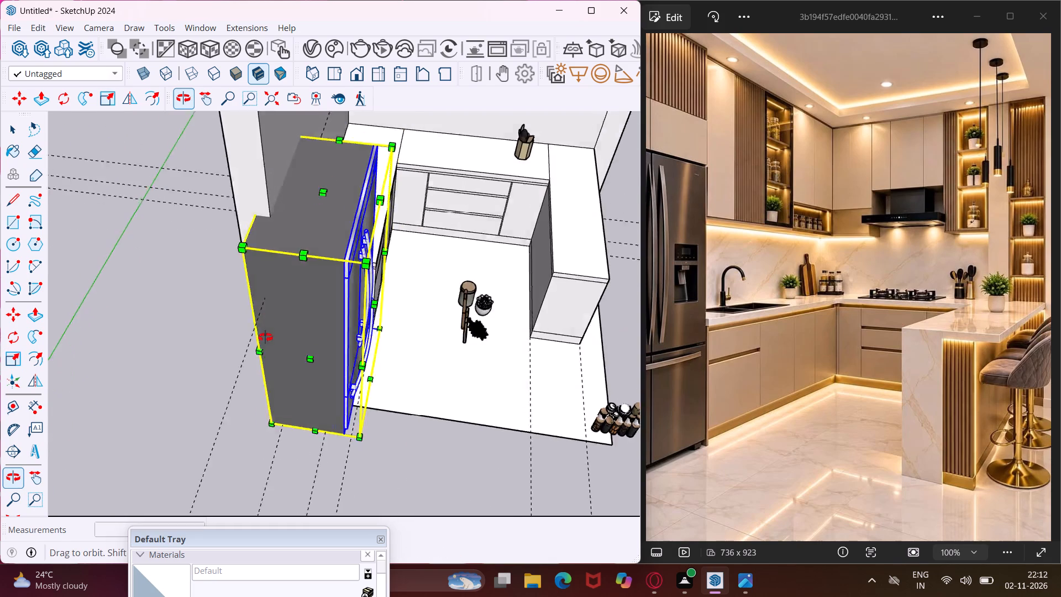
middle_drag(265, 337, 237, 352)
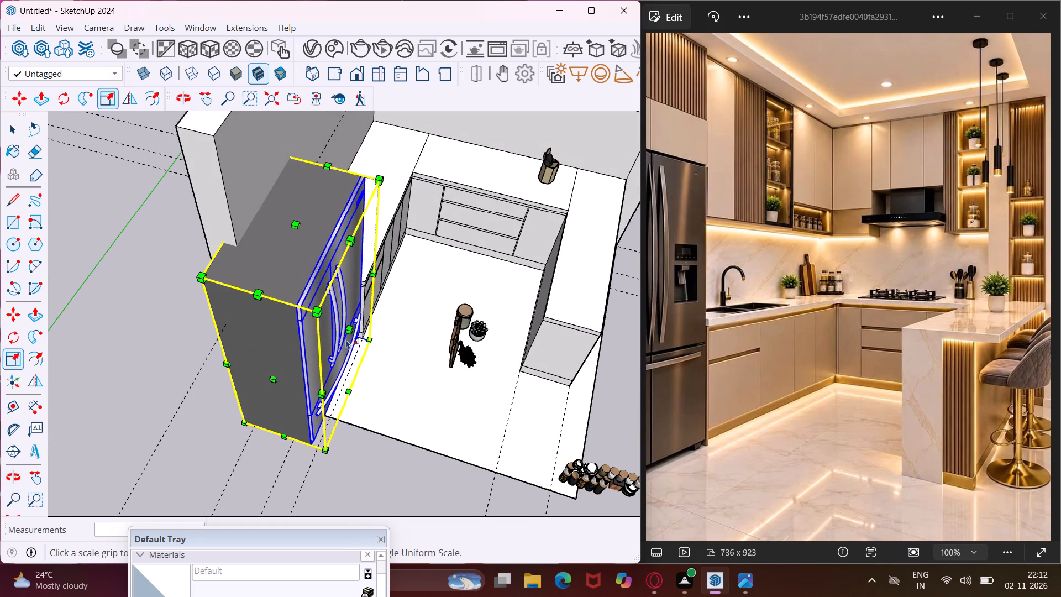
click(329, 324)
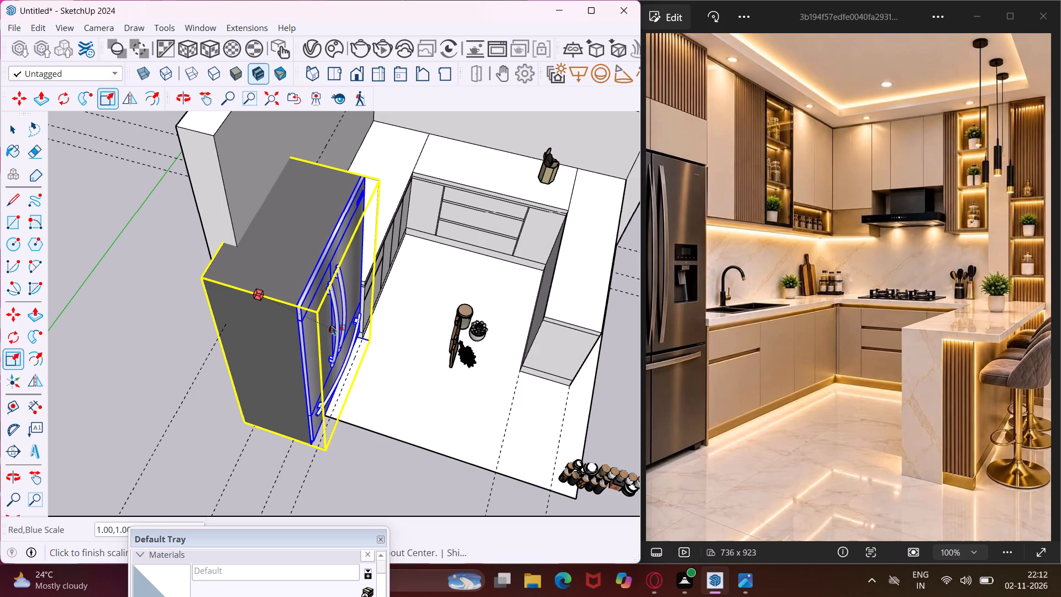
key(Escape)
Move the refrigerator forward, away from the long wall, onto the kitchen floor.
middle_drag(240, 313, 433, 281)
scroll(350, 316, up, 3)
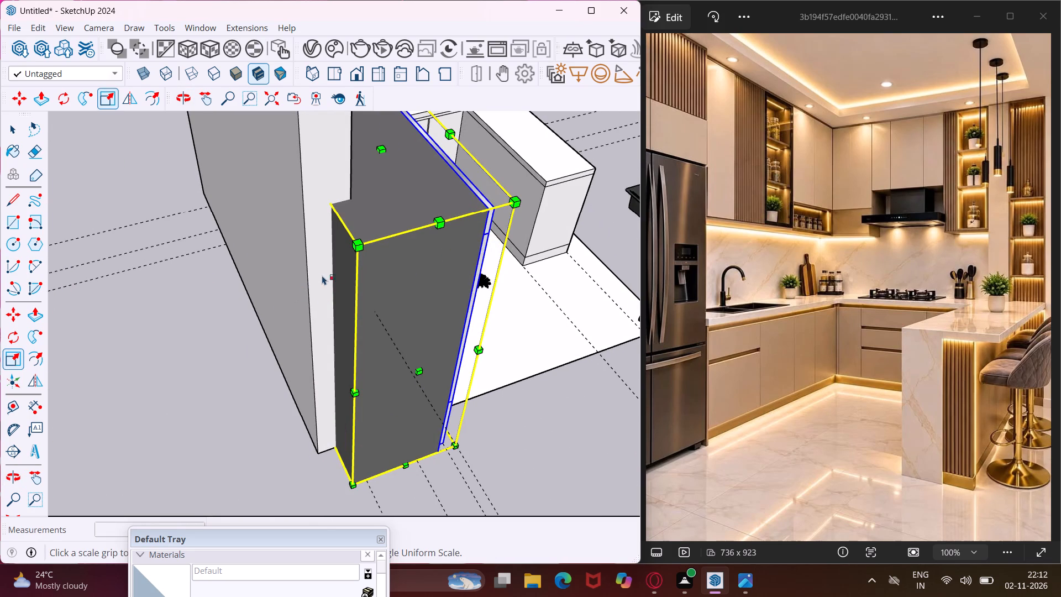
scroll(346, 284, up, 4)
middle_drag(345, 284, 183, 359)
scroll(227, 334, down, 6)
middle_drag(264, 323, 103, 265)
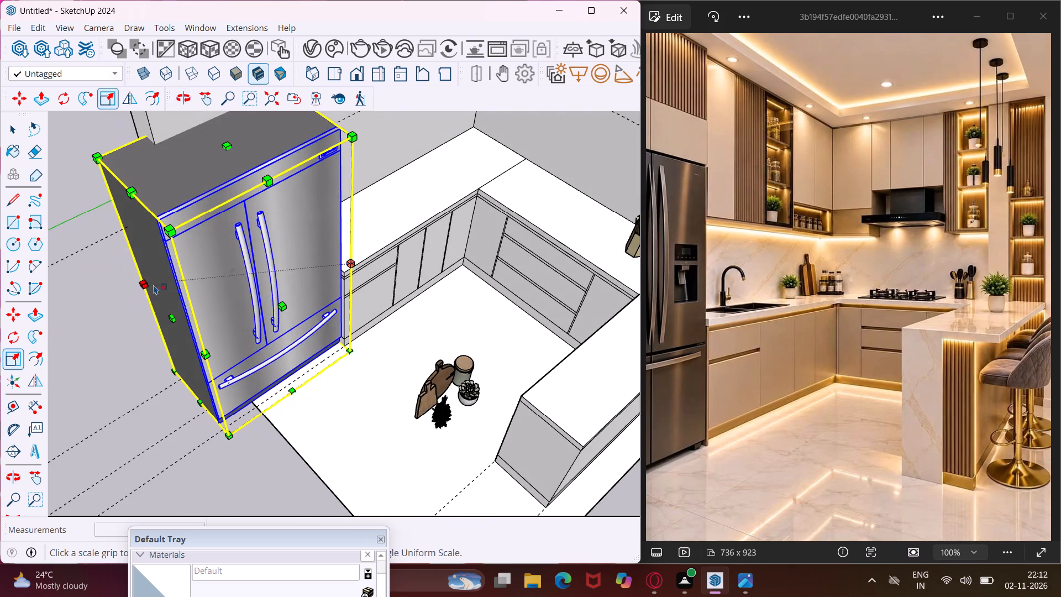
scroll(176, 296, down, 6)
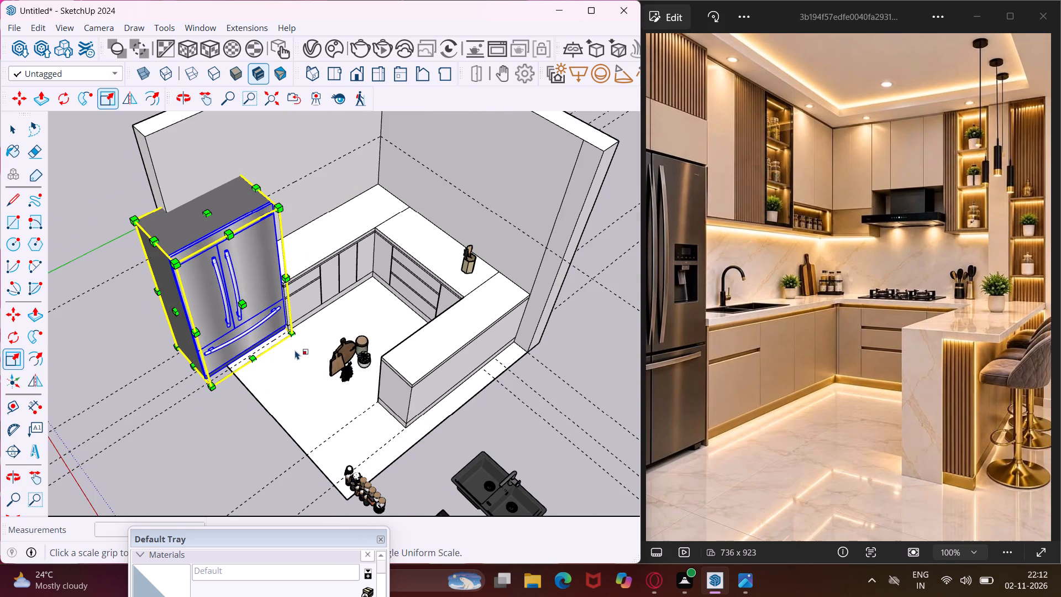
key(m)
scroll(290, 359, up, 2)
click(290, 359)
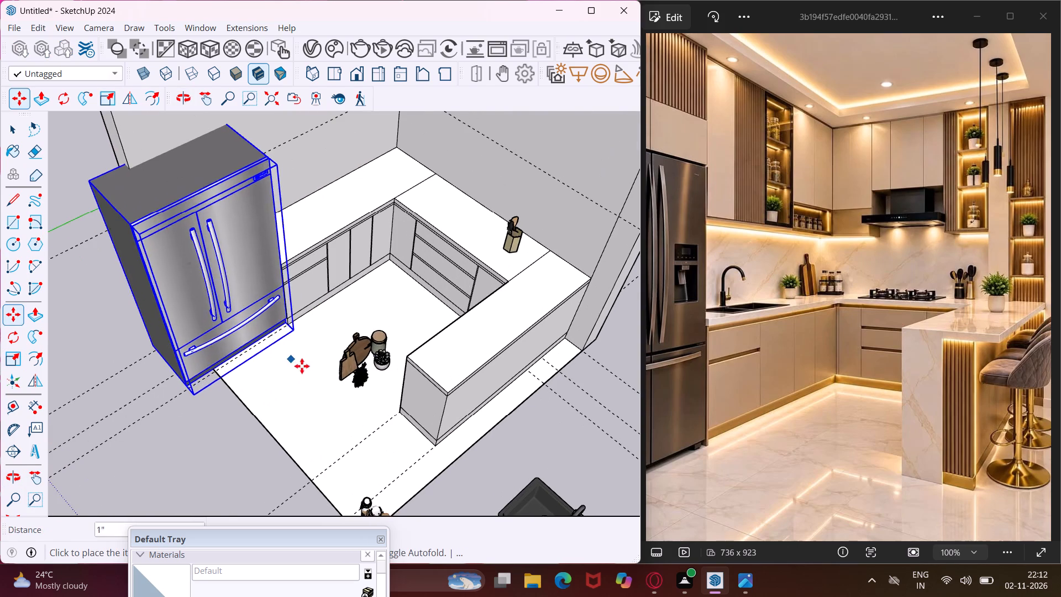
click(322, 383)
Scale the refrigerator's depth along the green axis to about 0.87, pulling its back face toward the doors.
middle_drag(255, 365, 454, 370)
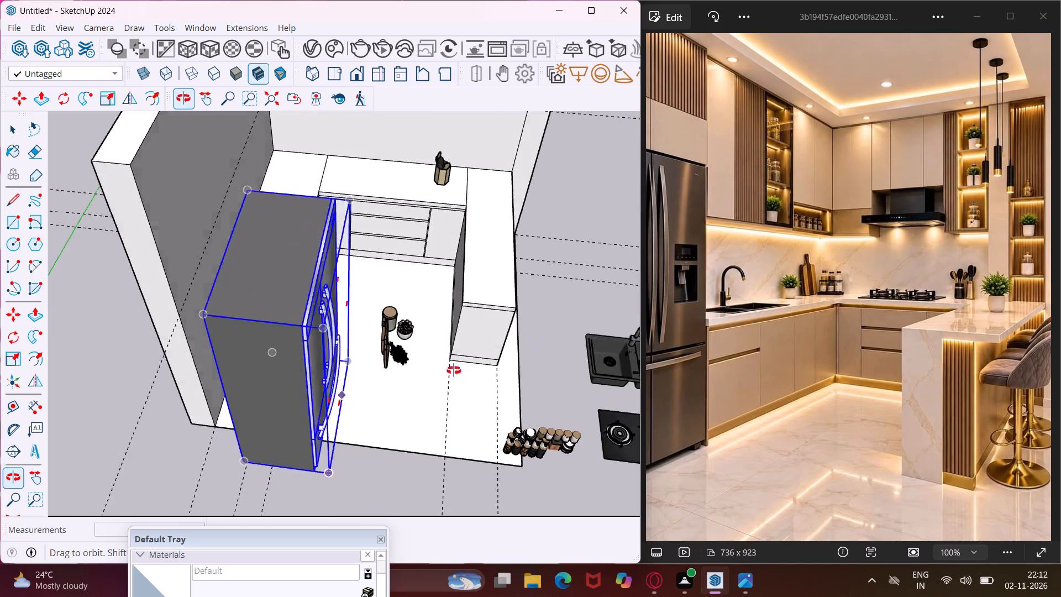
middle_drag(454, 370, 477, 365)
middle_drag(266, 404, 391, 371)
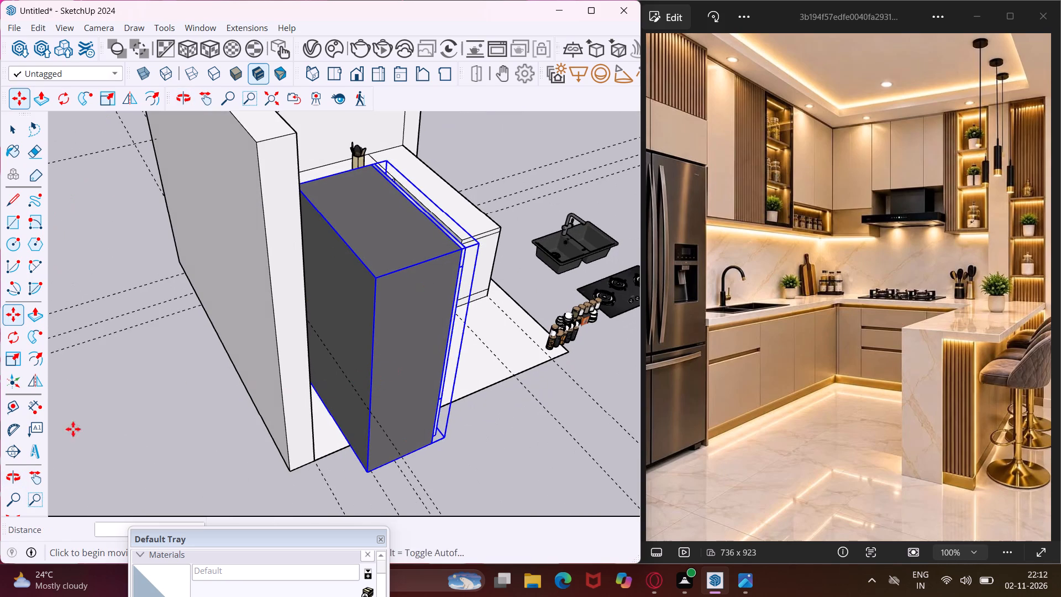
click(16, 365)
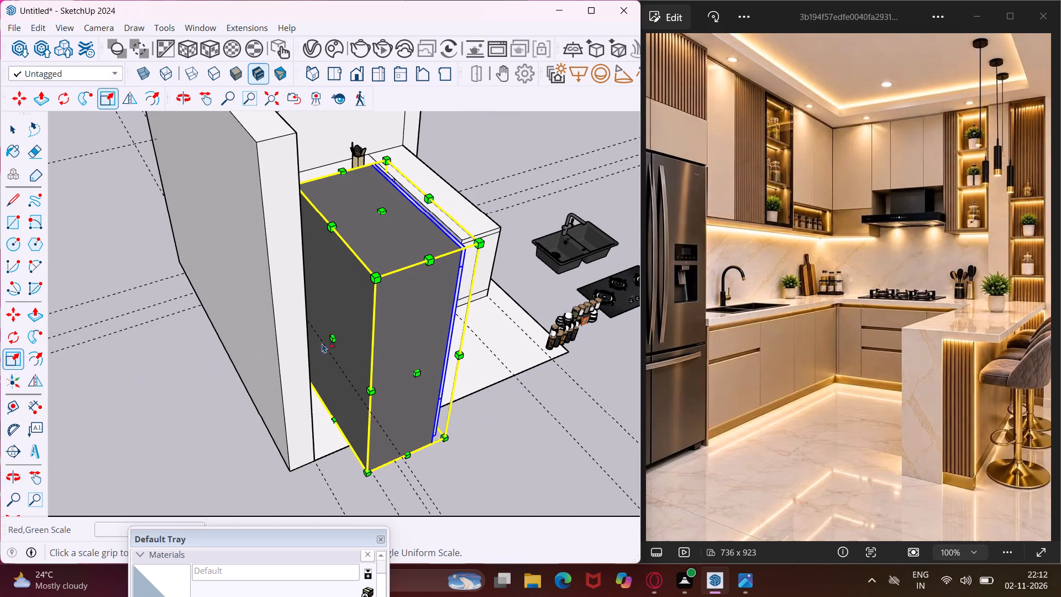
click(332, 339)
click(346, 336)
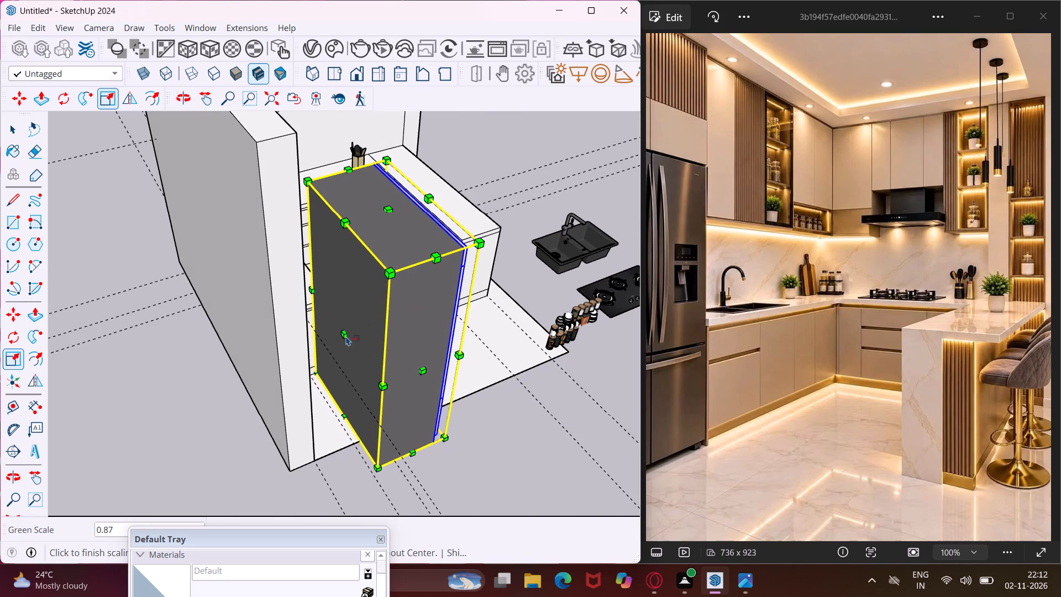
Move the refrigerator by its bottom front corner back against the bottom front corner of the adjacent base cabinet.
middle_drag(431, 341, 121, 378)
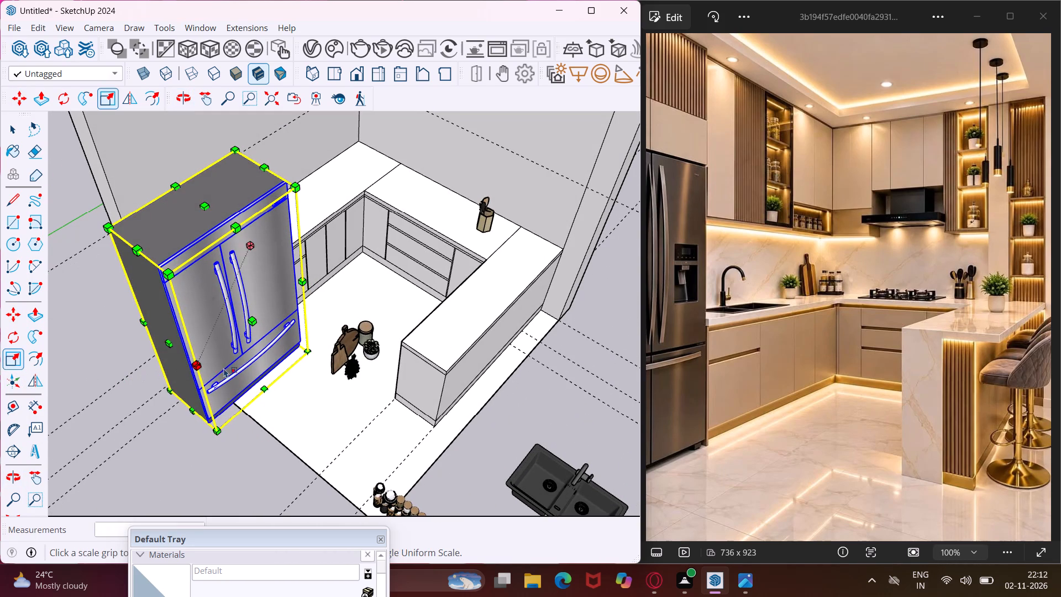
key(m)
scroll(323, 355, up, 8)
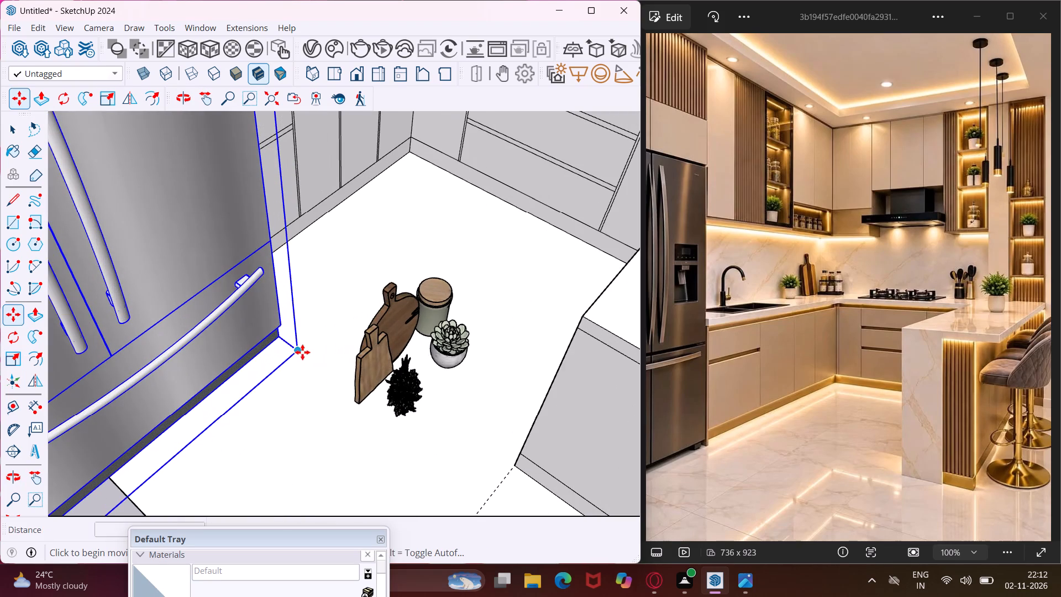
click(300, 351)
scroll(247, 334, down, 2)
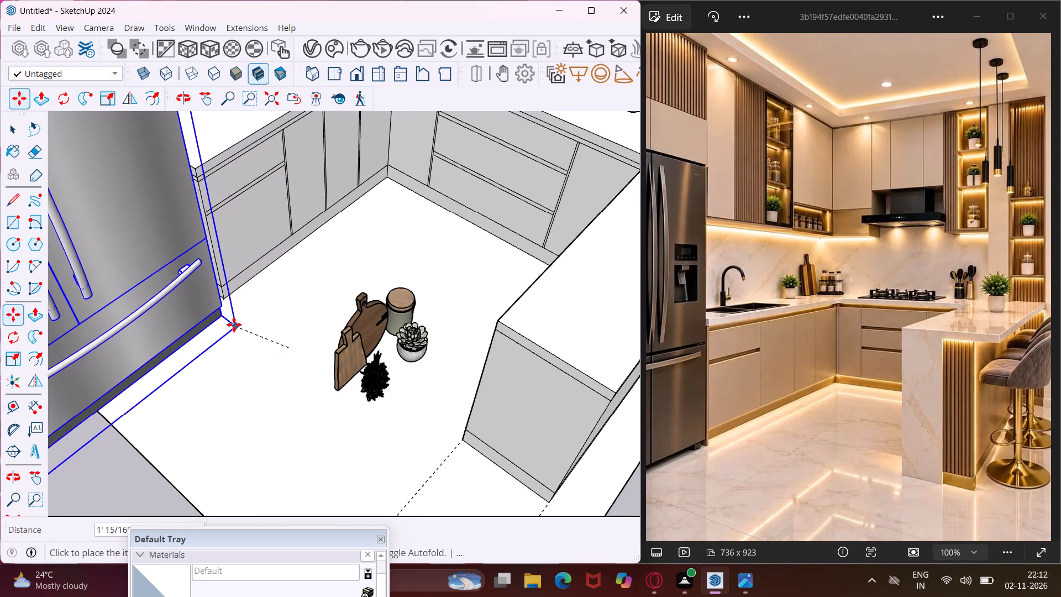
click(231, 313)
Examine from several angles how the refrigerator meets the base cabinets, the floor and the long wall.
scroll(241, 337, down, 2)
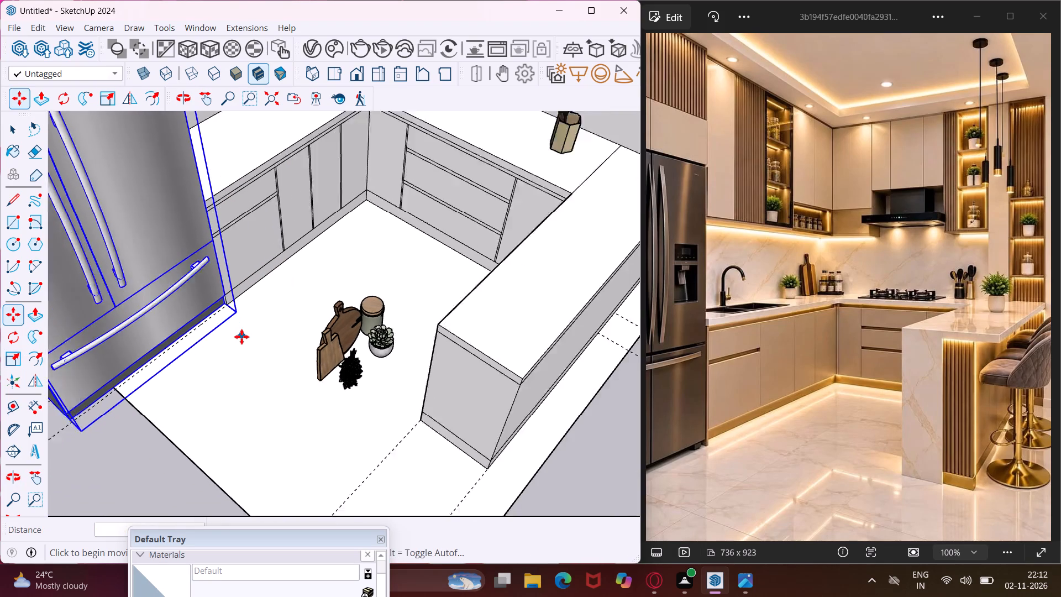
scroll(241, 337, down, 4)
scroll(243, 338, up, 4)
middle_drag(243, 334, 145, 342)
scroll(218, 313, up, 3)
middle_drag(247, 304, 63, 314)
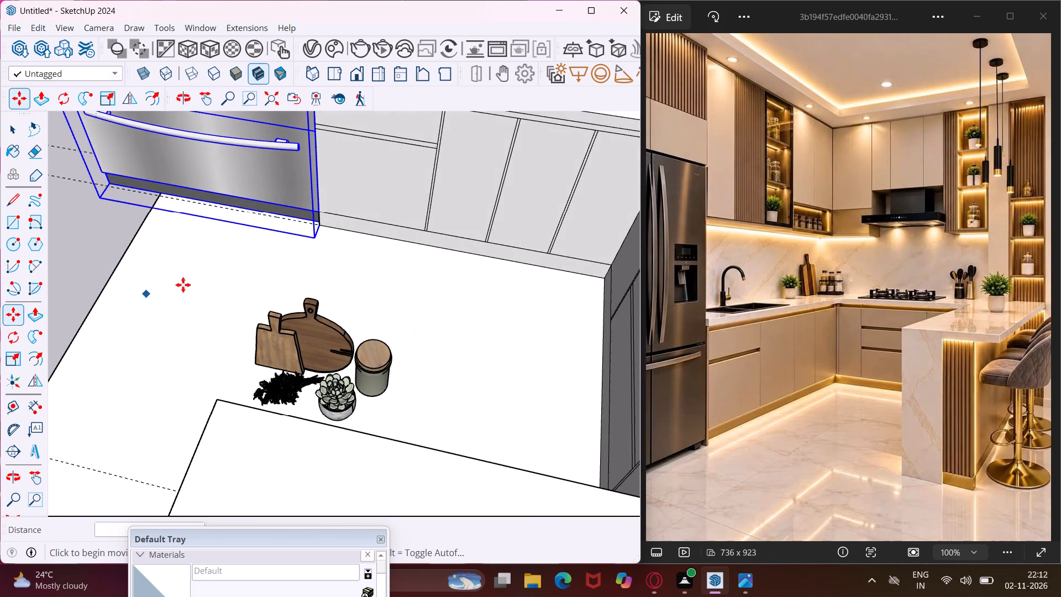
scroll(300, 255, up, 3)
scroll(377, 265, up, 1)
middle_drag(377, 265, 272, 290)
scroll(269, 290, down, 4)
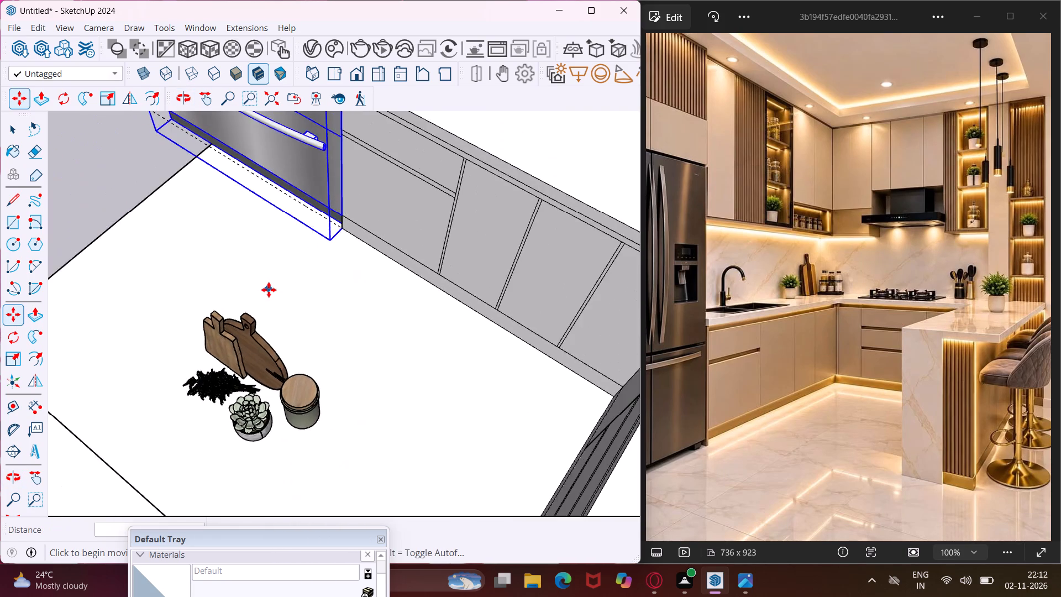
scroll(269, 290, down, 5)
middle_drag(288, 281, 842, 168)
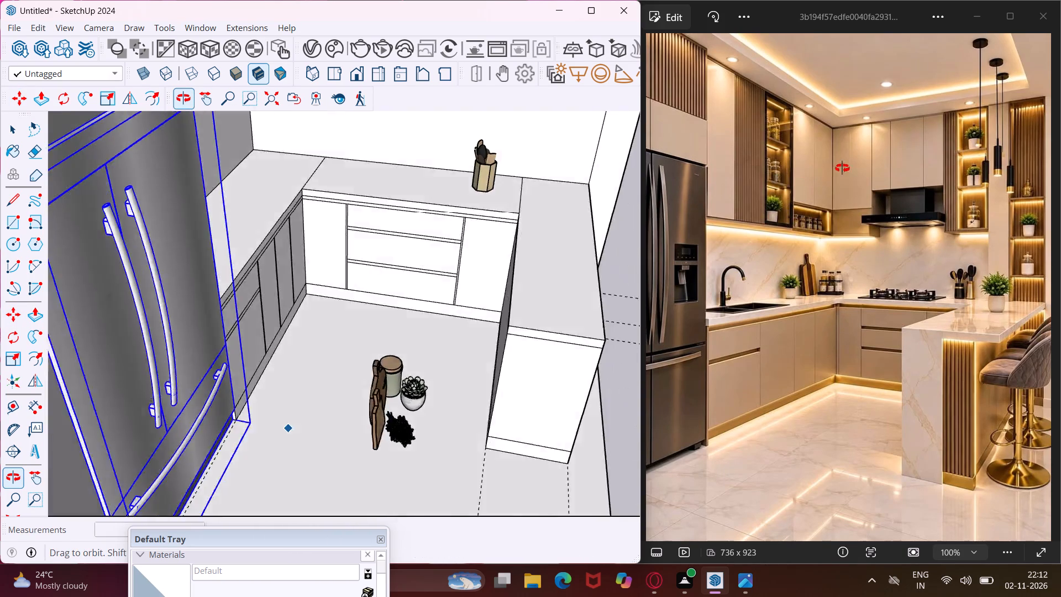
middle_drag(842, 168, 863, 159)
scroll(598, 259, down, 5)
middle_drag(312, 437, 424, 401)
scroll(426, 380, up, 3)
middle_drag(424, 375, 367, 394)
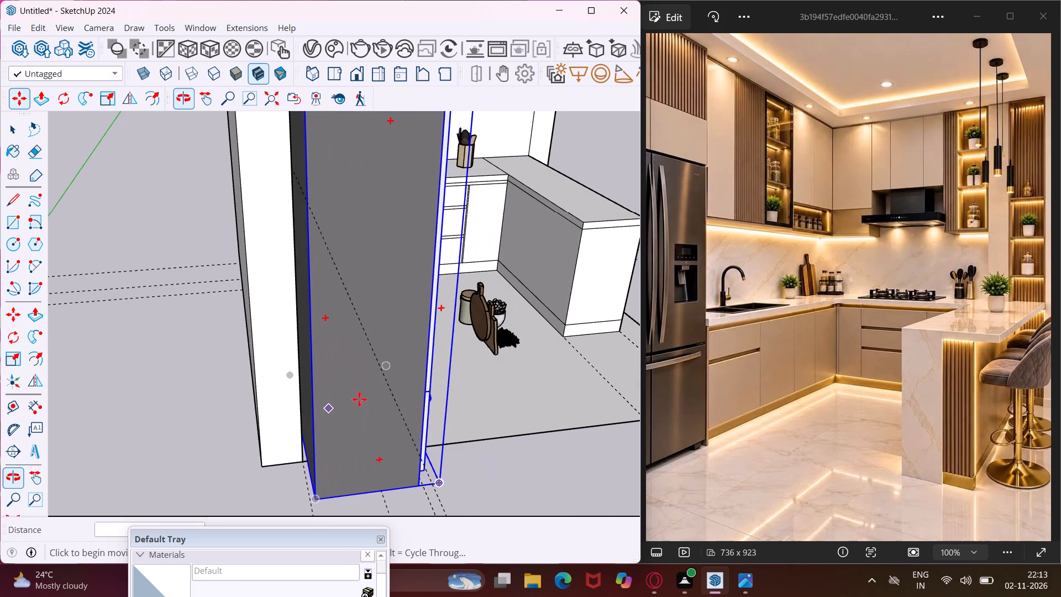
Scale the refrigerator's width along the red axis to about 0.73, bringing its outer side in to the wall's end, and deselect it.
scroll(280, 427, down, 5)
scroll(223, 449, down, 4)
middle_drag(392, 415, 301, 433)
click(6, 365)
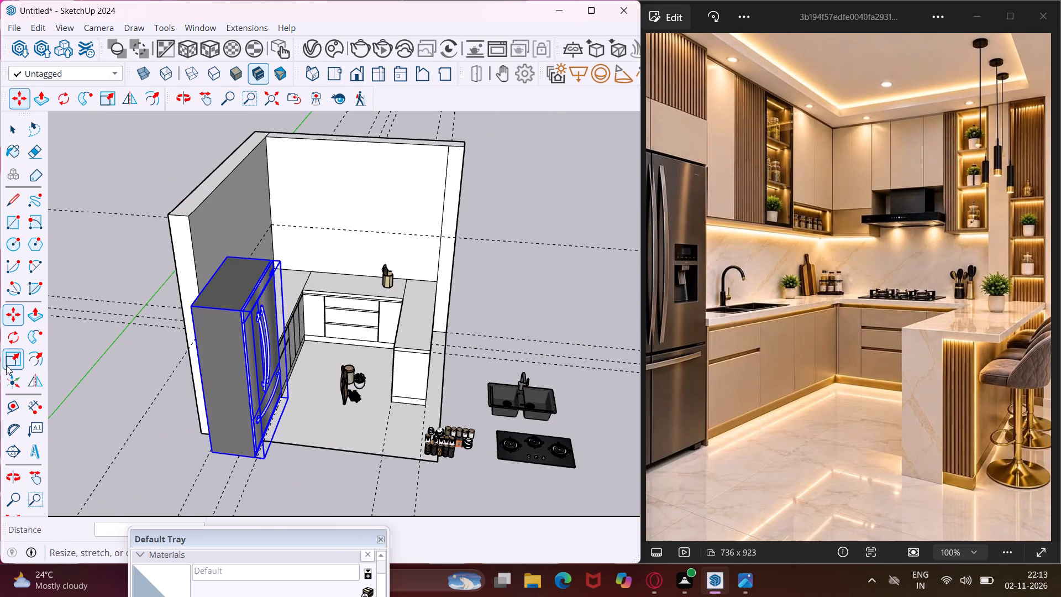
click(230, 392)
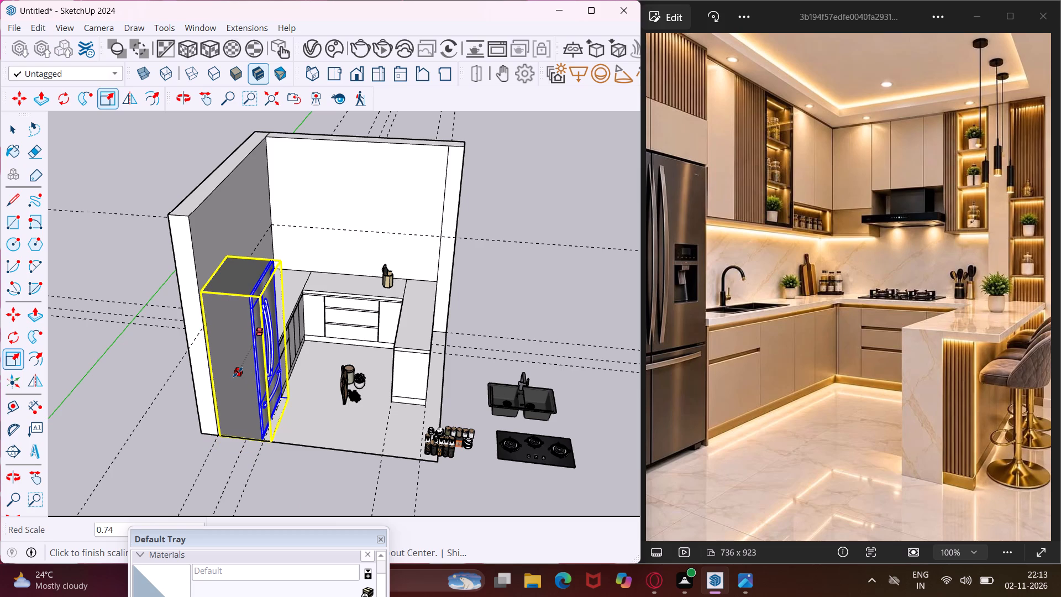
click(239, 371)
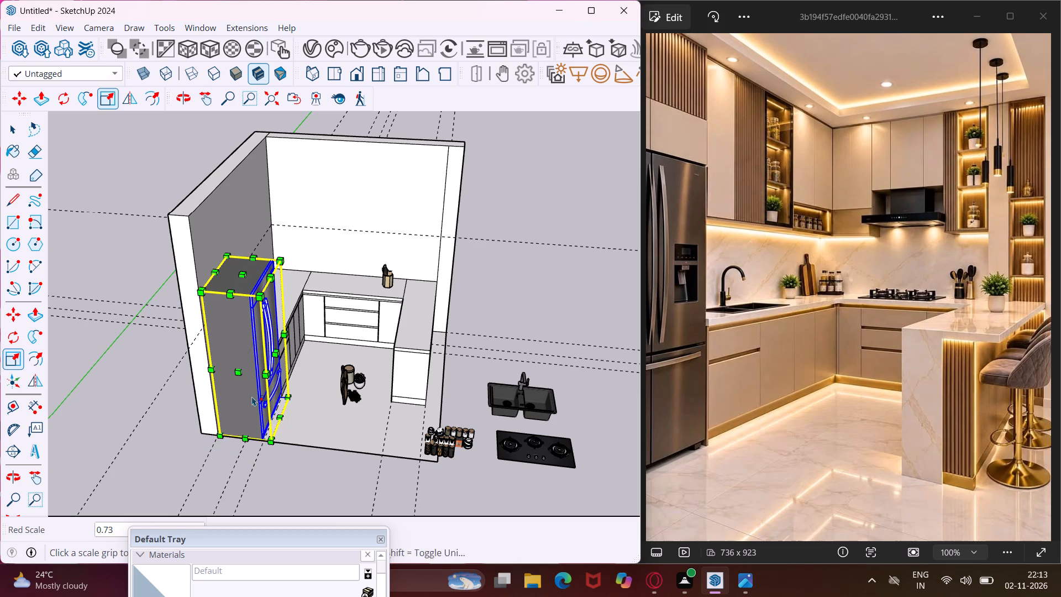
key(Escape)
key(space)
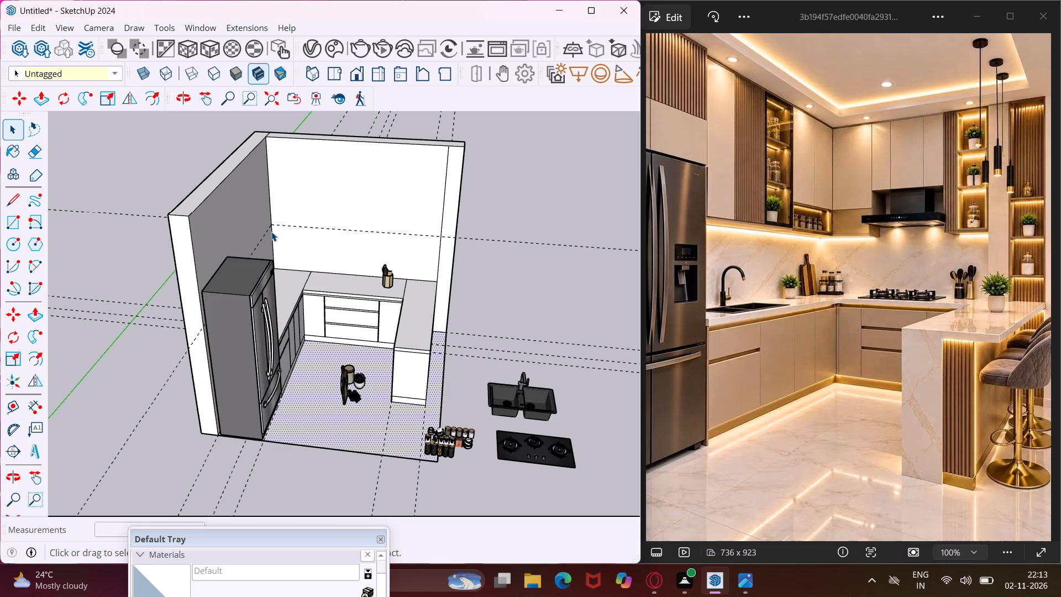
Draw a rectangle on the long wall above the refrigerator, from the wall's top outer corner to the refrigerator's top rear corner.
scroll(271, 232, up, 3)
middle_drag(271, 232, 130, 271)
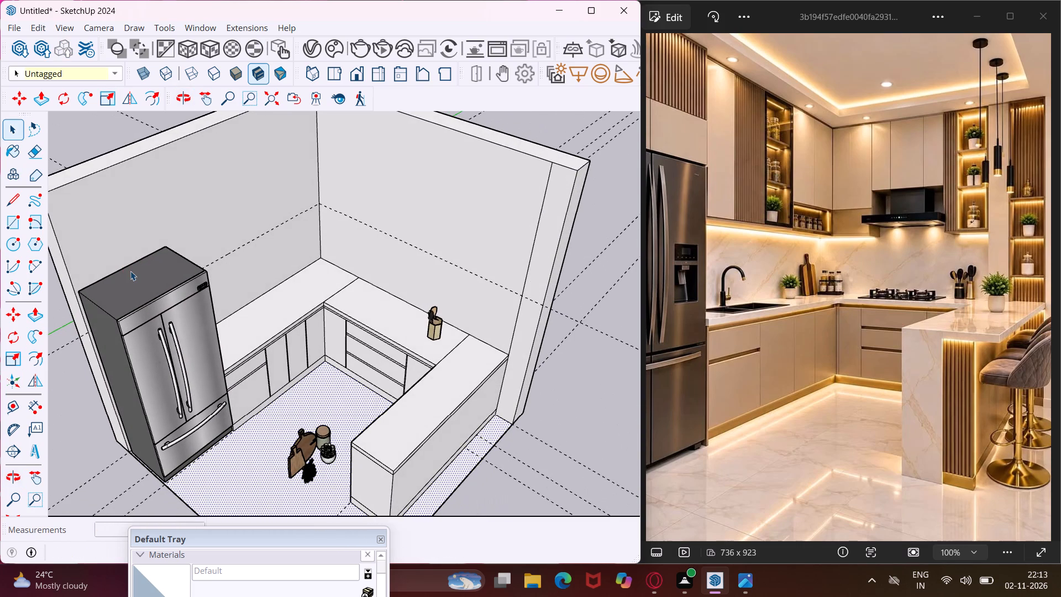
click(2, 225)
middle_drag(139, 268, 160, 262)
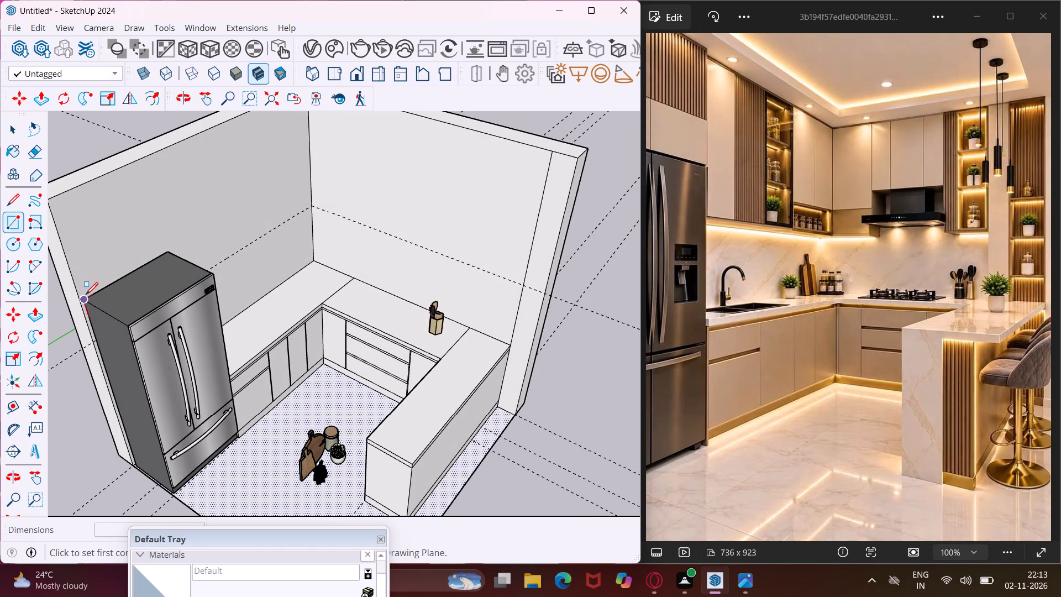
click(51, 204)
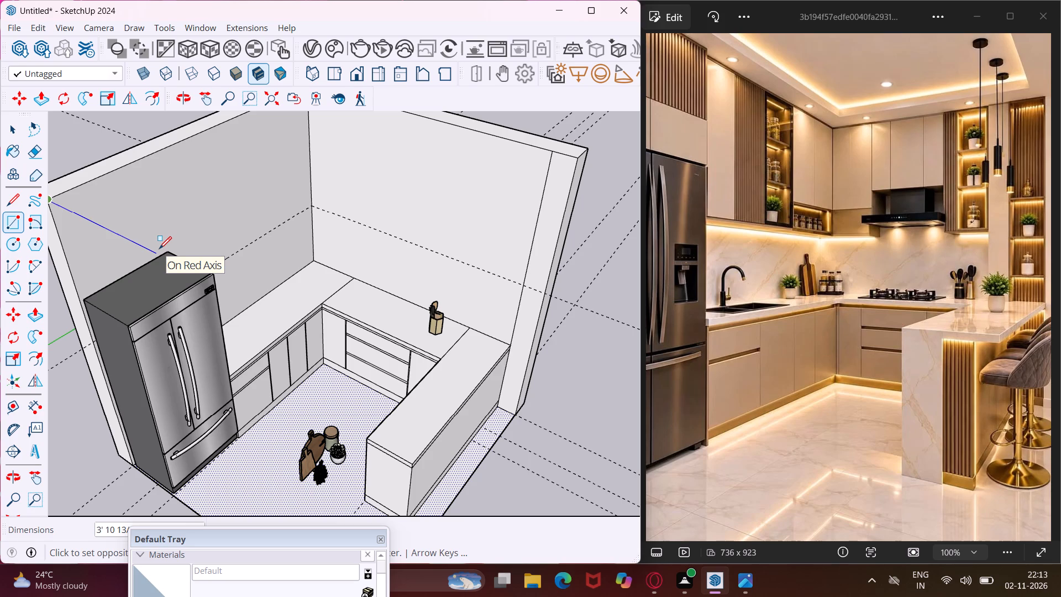
key(Escape)
middle_drag(156, 245, 150, 207)
scroll(150, 207, down, 3)
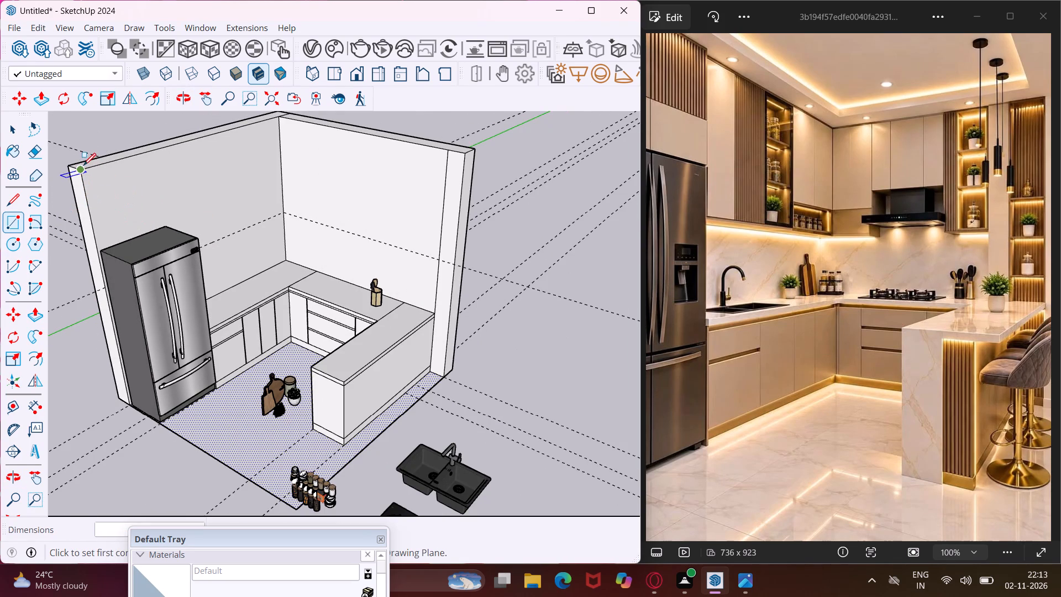
click(85, 166)
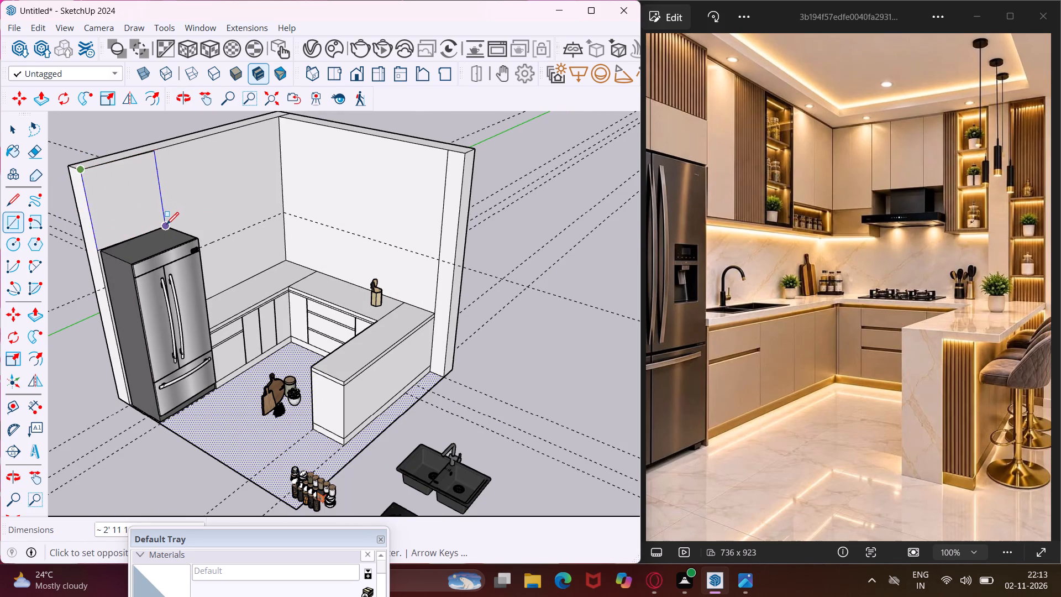
scroll(164, 224, up, 2)
click(164, 224)
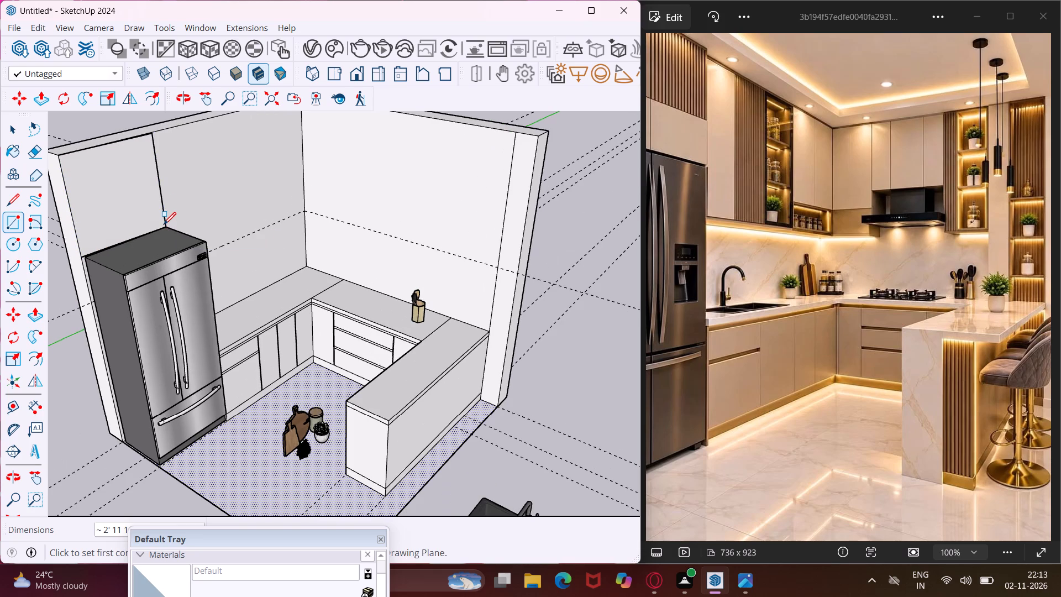
key(Escape)
key(space)
Undo the rectangle drawn on the long wall above the refrigerator.
middle_drag(112, 199, 243, 239)
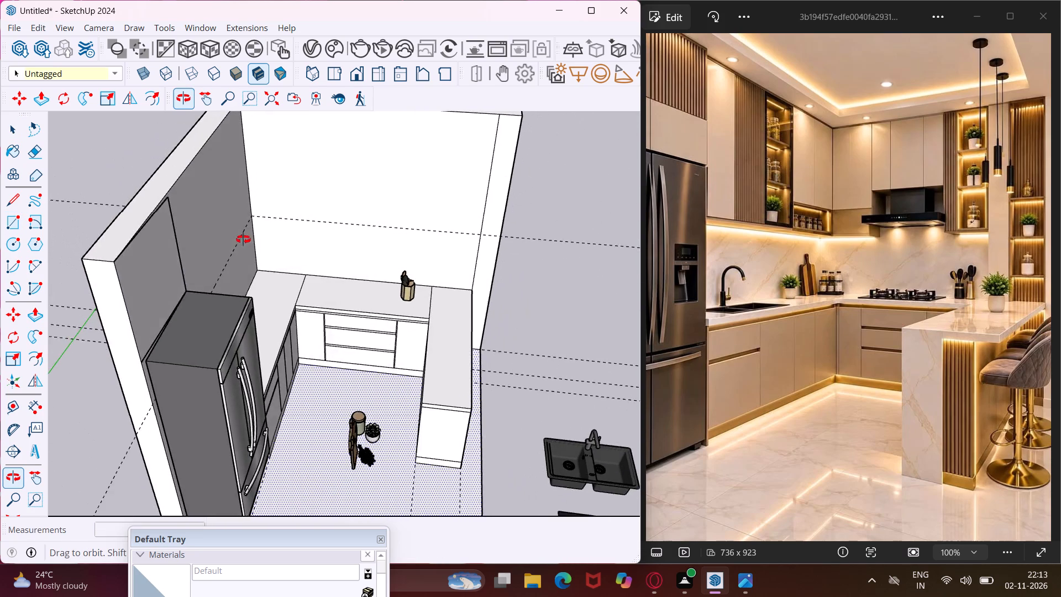
middle_drag(243, 239, 274, 239)
middle_drag(155, 332, 67, 335)
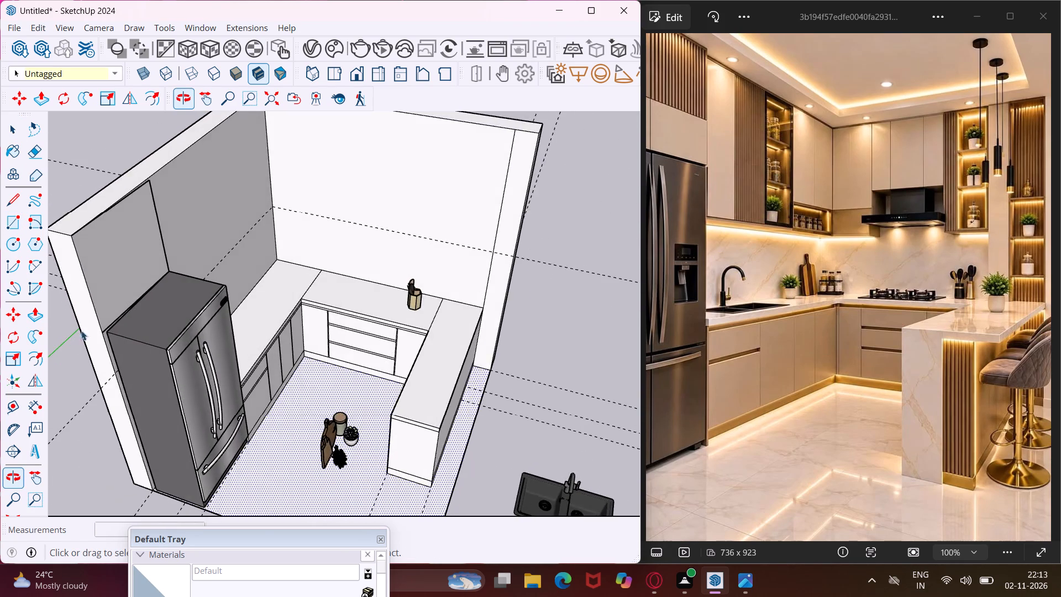
scroll(90, 328, up, 7)
click(112, 309)
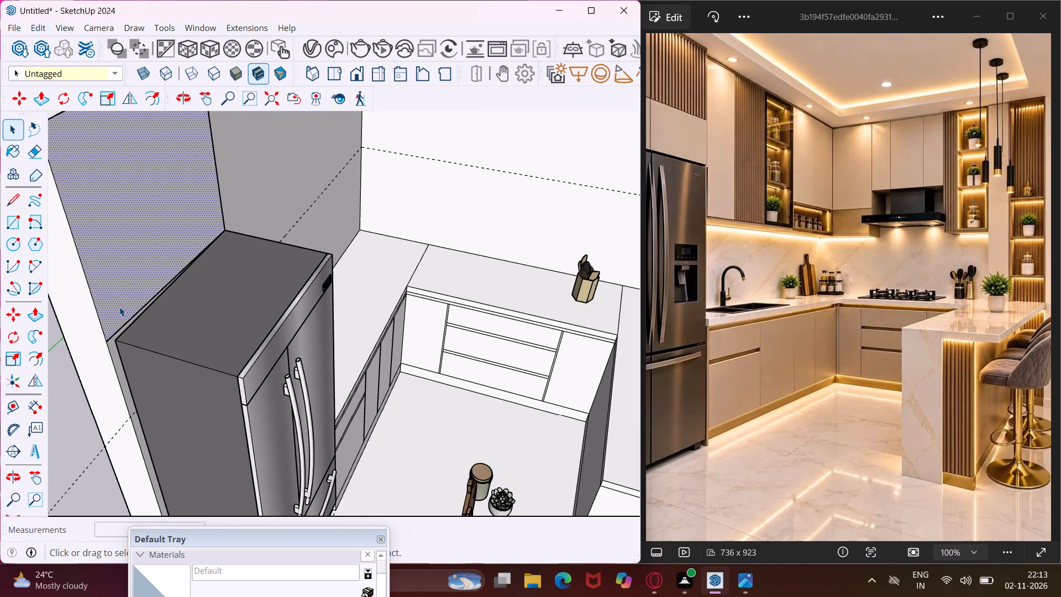
middle_drag(119, 307, 123, 364)
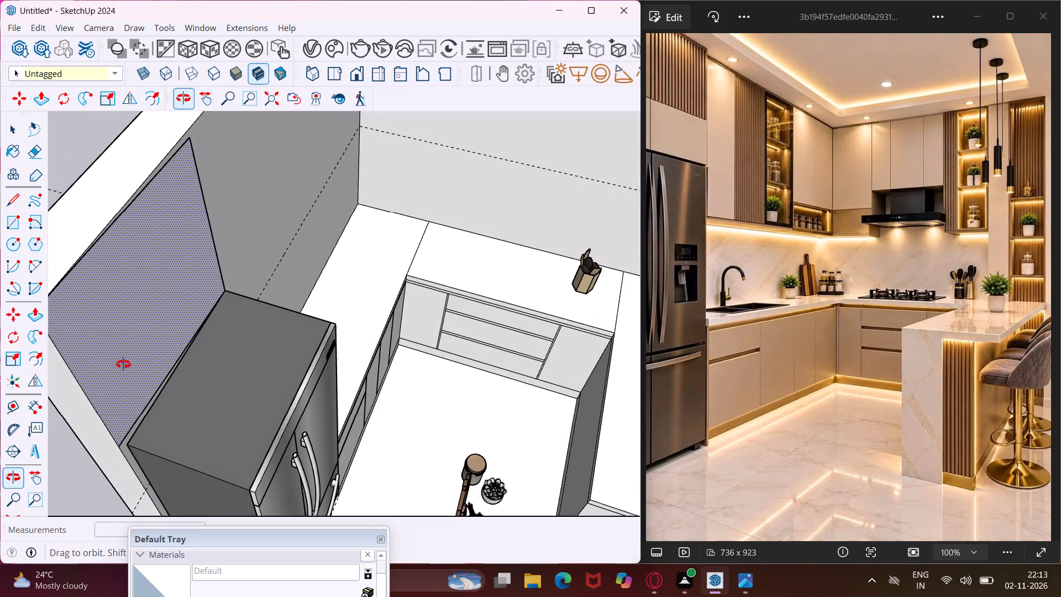
middle_drag(123, 364, 255, 280)
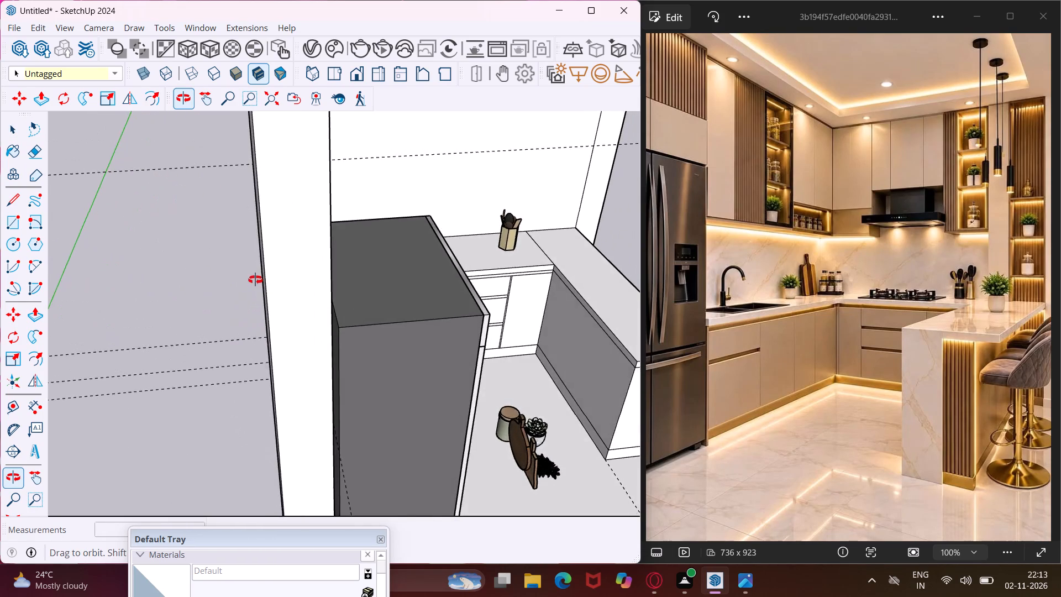
middle_drag(255, 280, 112, 365)
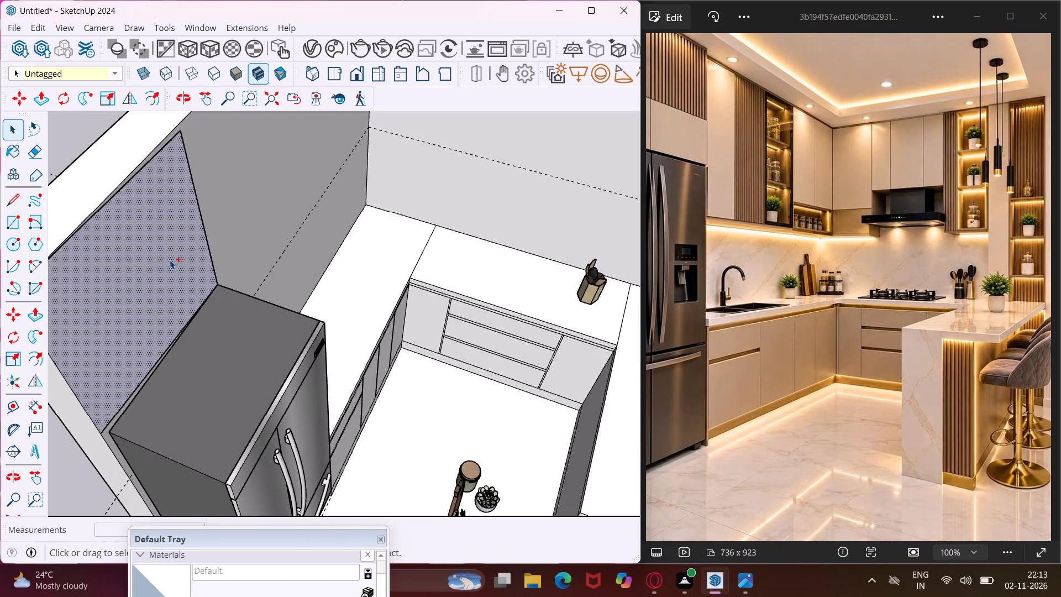
key(ctrl+z)
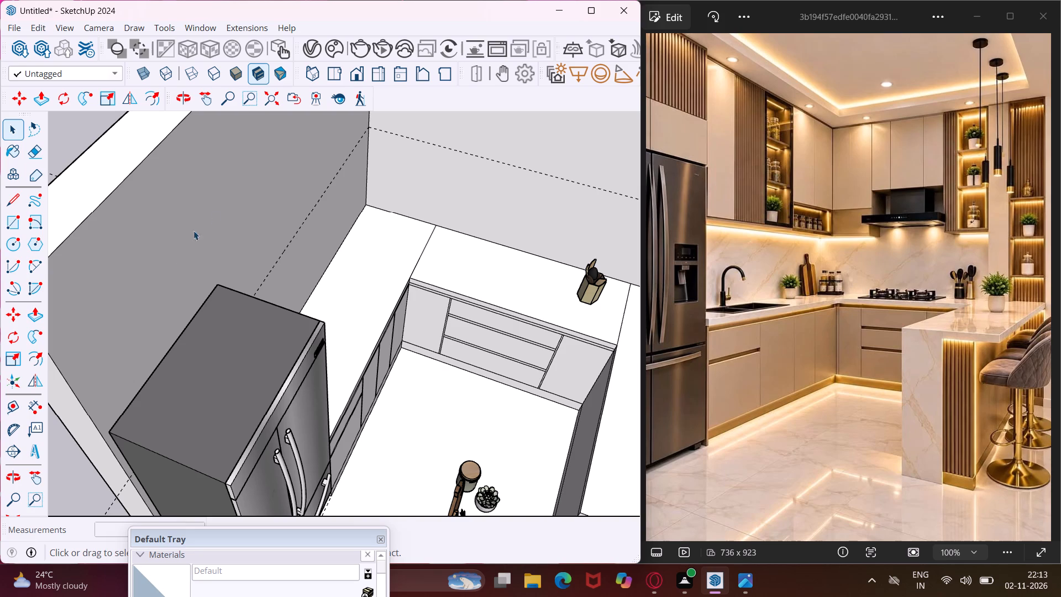
Draw a rectangle about 4' 6" high on the long wall, from its top outer corner to the guide intersection at the room's inner corner.
scroll(232, 206, down, 11)
middle_drag(233, 225, 38, 214)
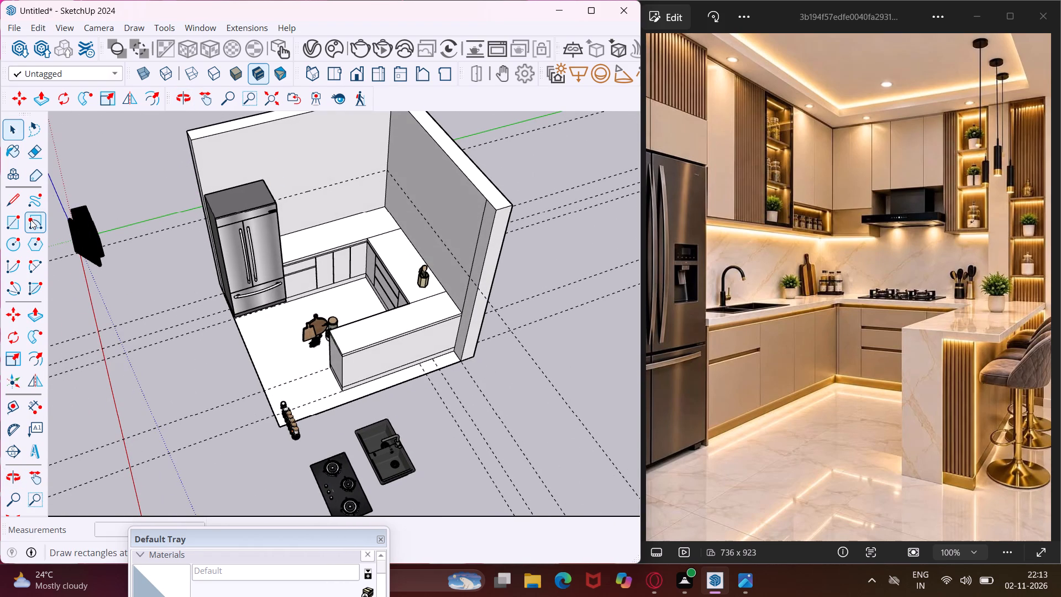
click(20, 217)
middle_drag(270, 203, 224, 163)
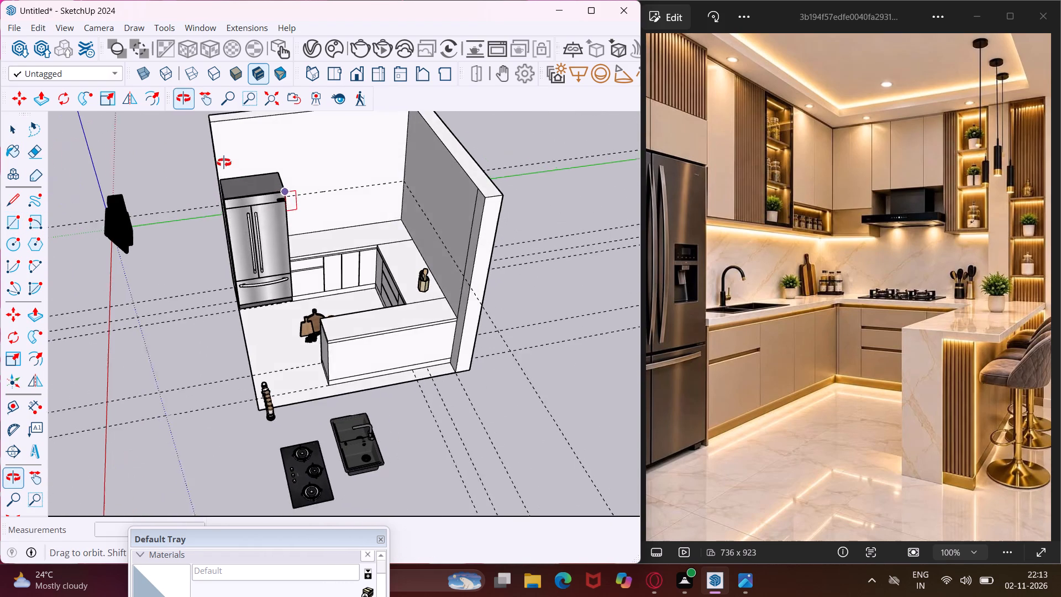
middle_drag(224, 163, 221, 158)
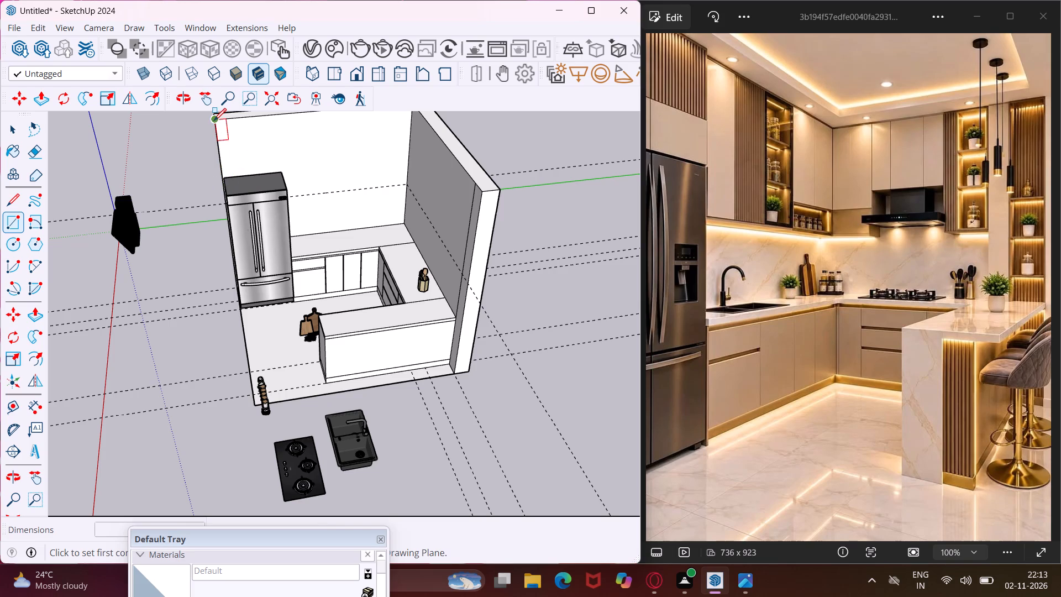
click(214, 121)
scroll(400, 177, up, 3)
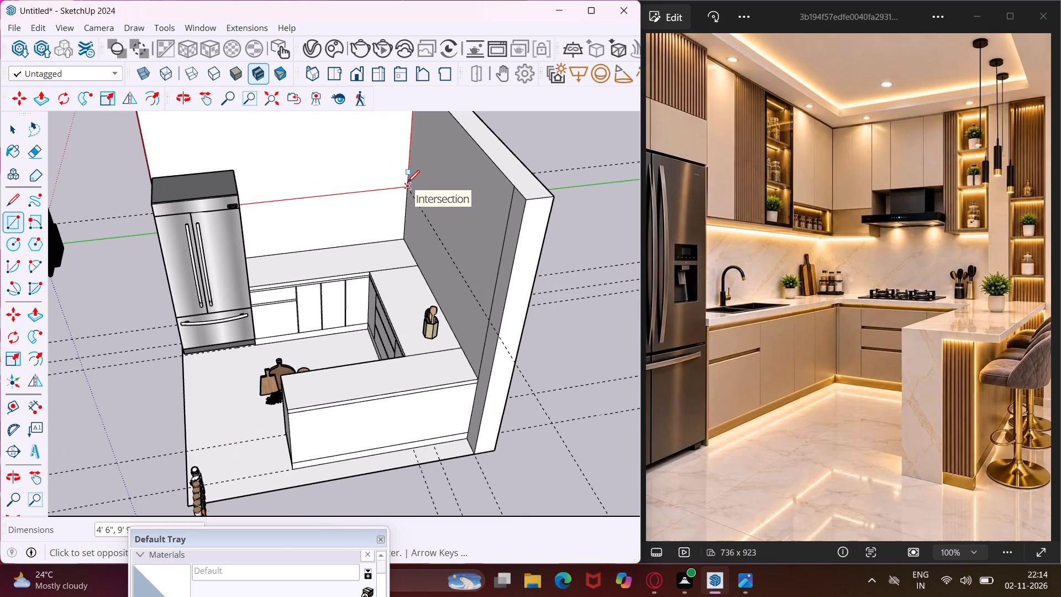
click(407, 182)
Draw a rectangle about 1' 7" wide on the back wall, from the peninsula countertop's rear outer corner up to the wall's top edge.
middle_drag(388, 195, 510, 174)
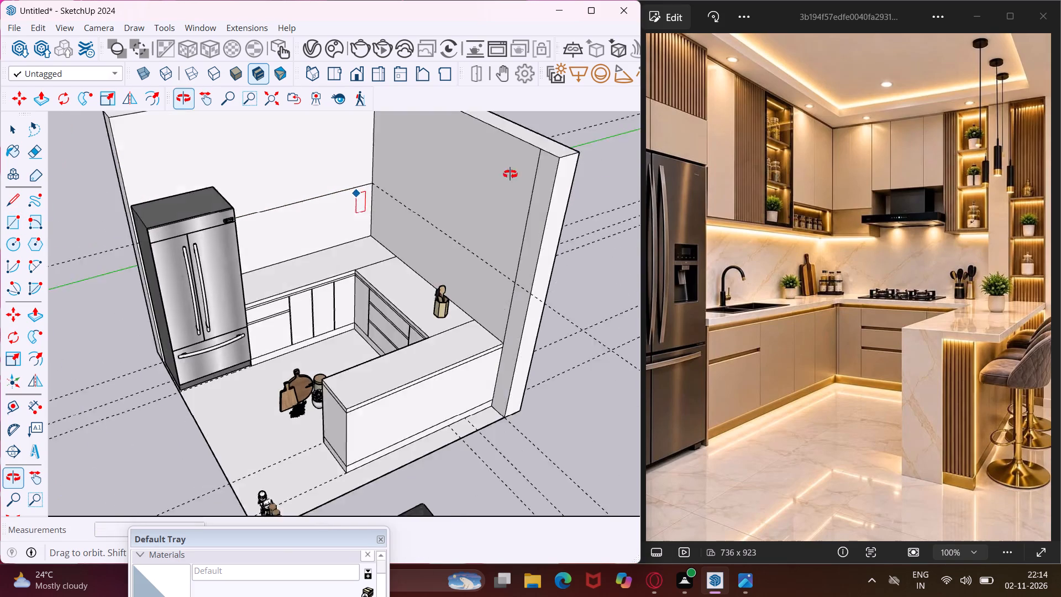
middle_drag(510, 174, 592, 144)
scroll(510, 164, down, 5)
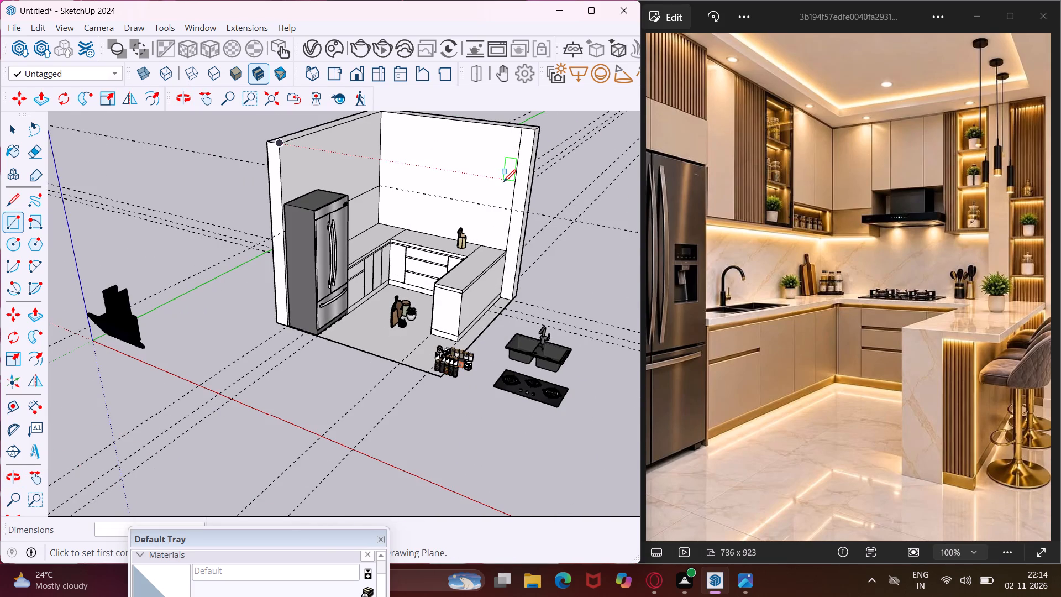
scroll(503, 182, up, 4)
scroll(486, 184, down, 5)
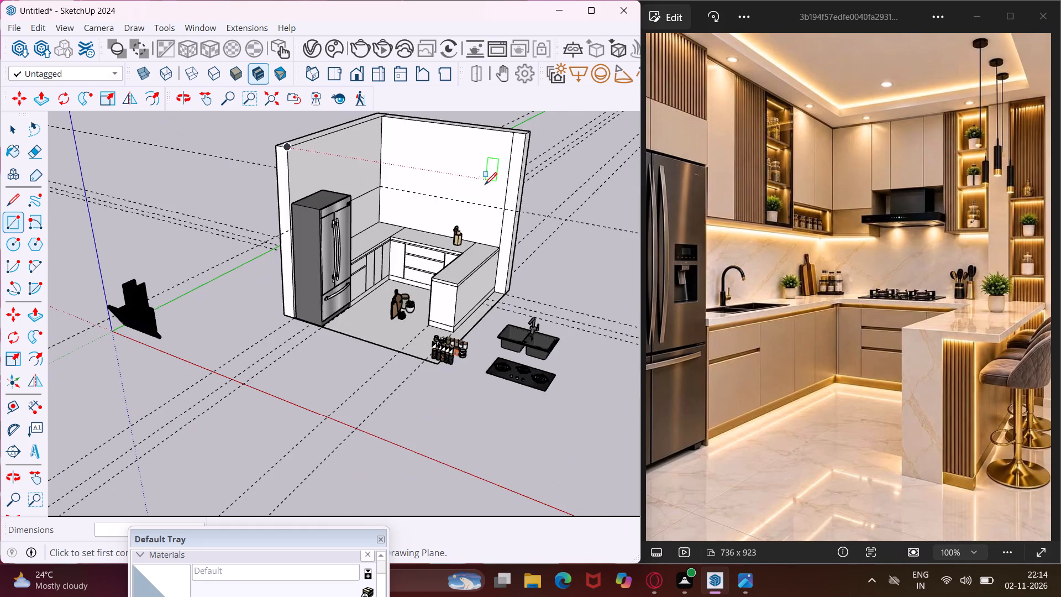
middle_drag(490, 207, 563, 210)
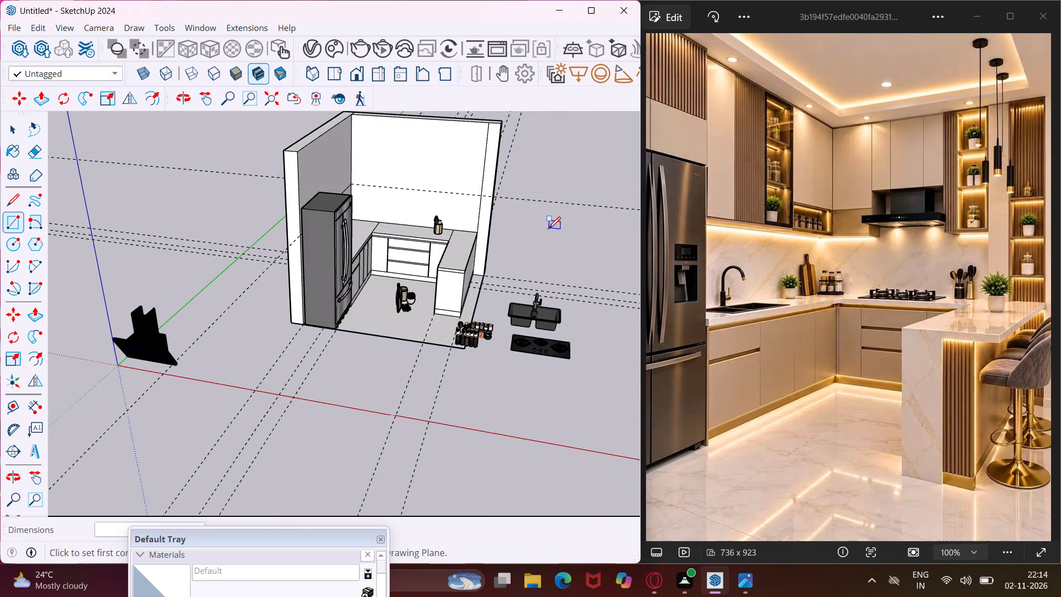
scroll(542, 229, up, 3)
scroll(453, 240, up, 5)
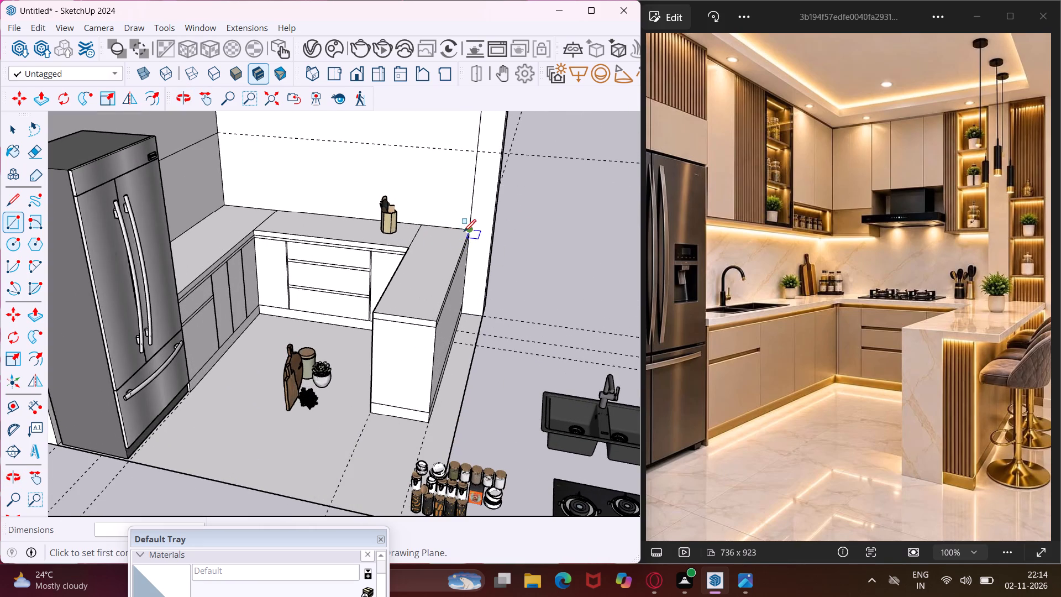
click(469, 226)
scroll(433, 204, down, 7)
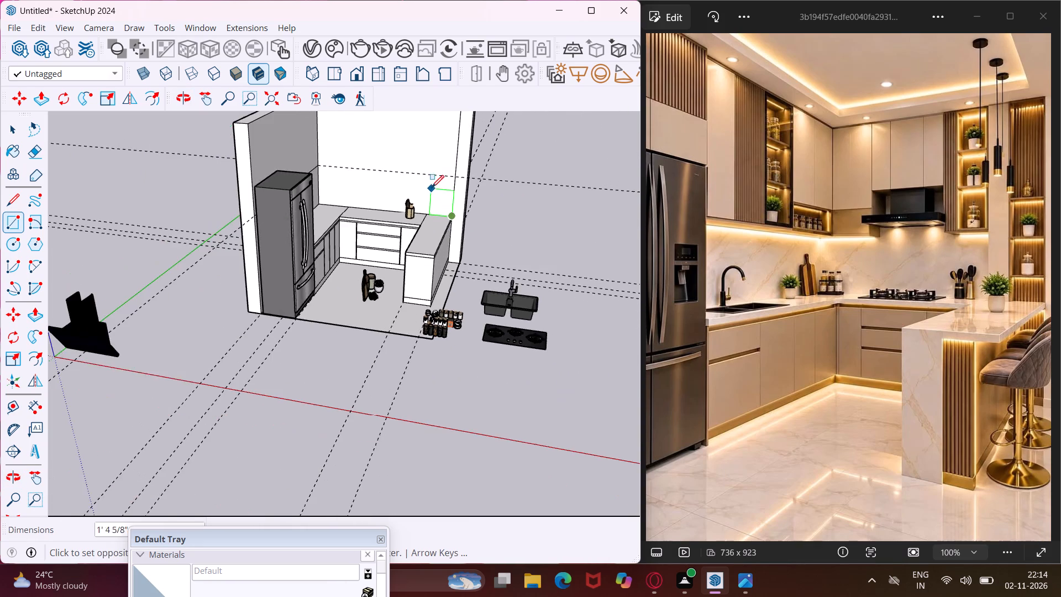
scroll(432, 187, down, 5)
scroll(433, 132, up, 4)
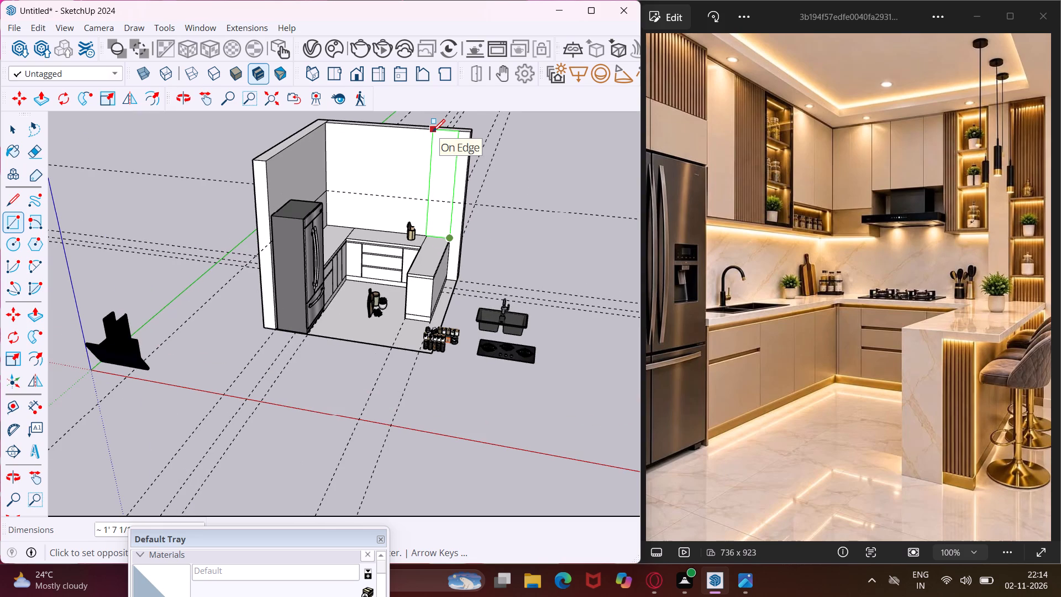
click(433, 132)
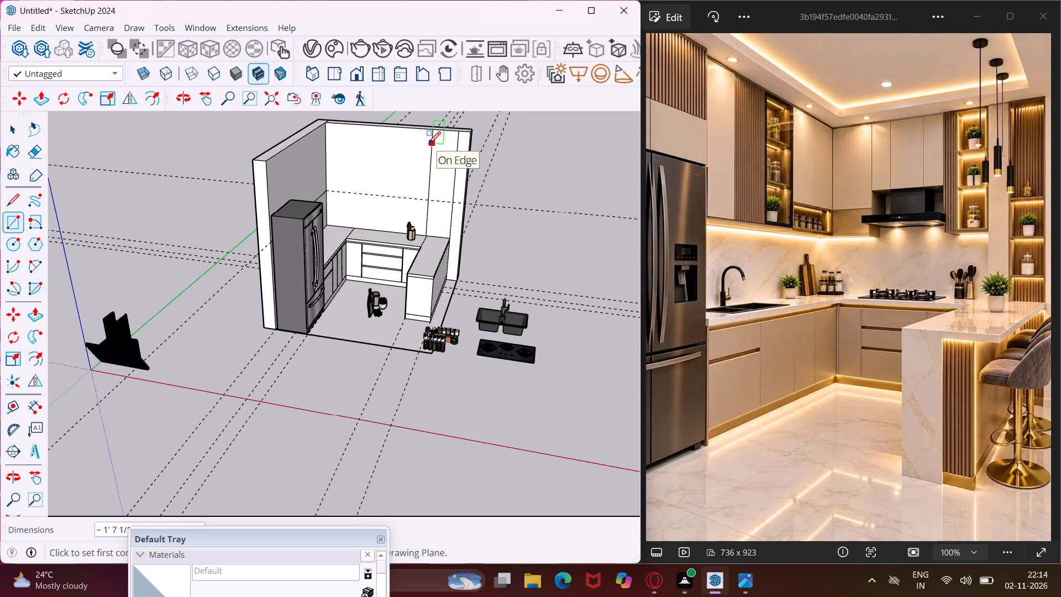
Draw a strip about 5 5/8" wide beside that rectangle on the back wall, from the countertop up to the wall's top edge.
scroll(428, 144, up, 2)
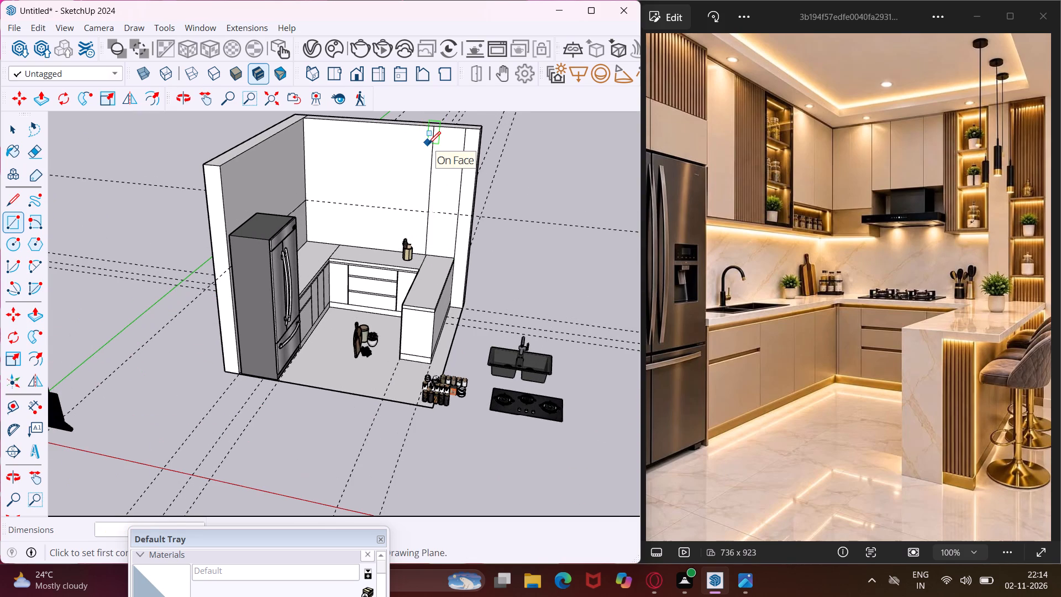
scroll(428, 144, up, 6)
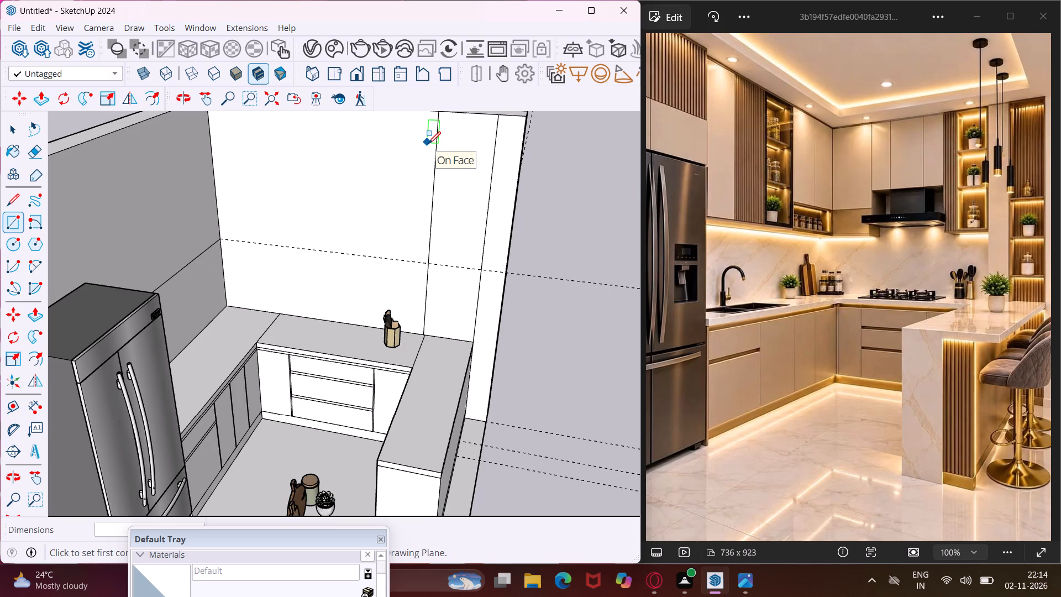
scroll(442, 130, down, 5)
middle_drag(441, 131, 501, 179)
scroll(500, 179, down, 2)
scroll(444, 142, up, 3)
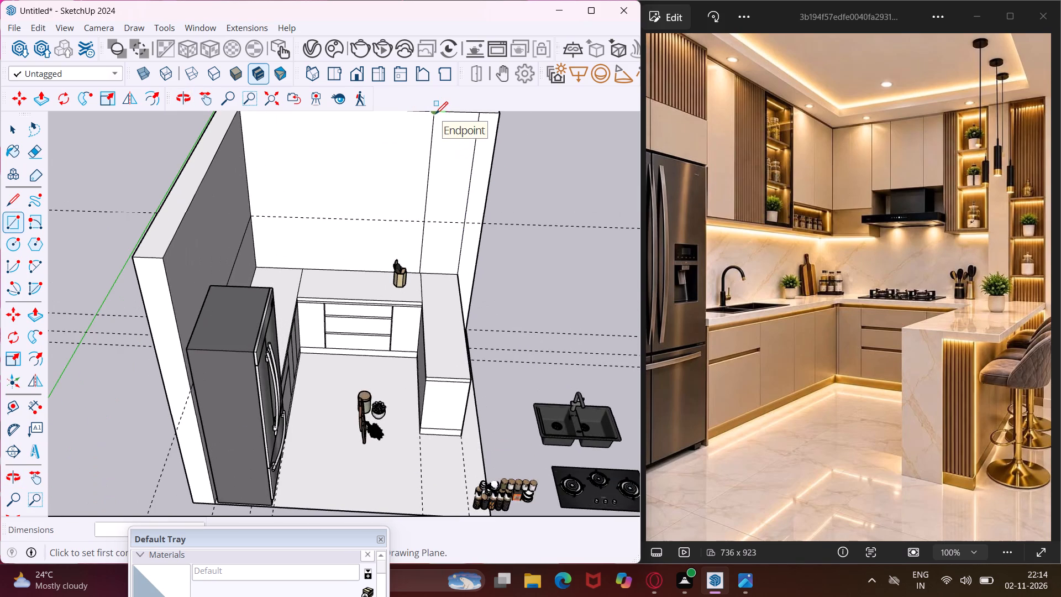
scroll(435, 114, down, 2)
click(433, 110)
scroll(417, 223, up, 3)
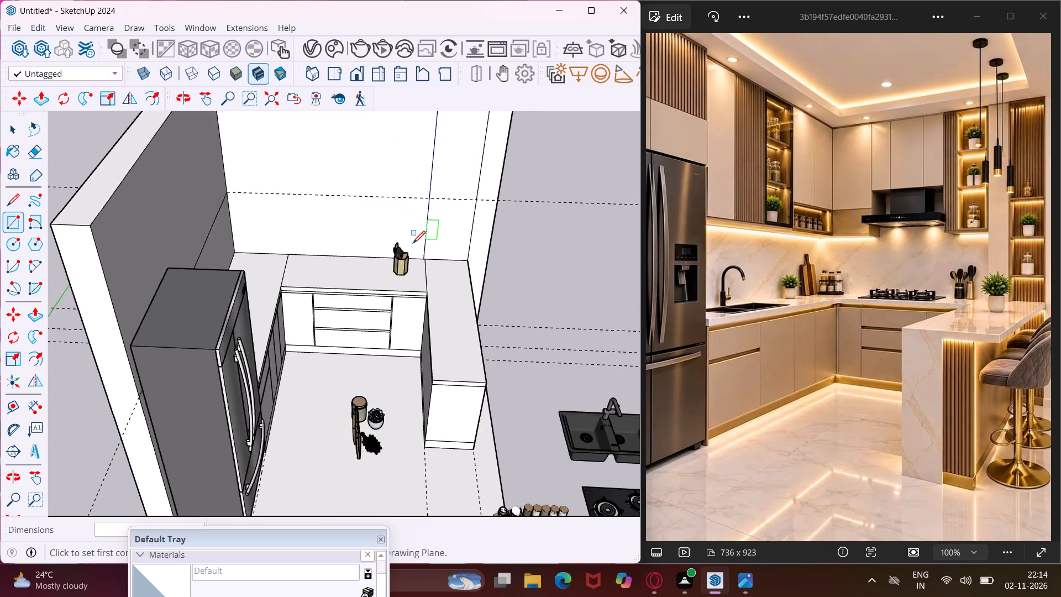
scroll(413, 245, up, 9)
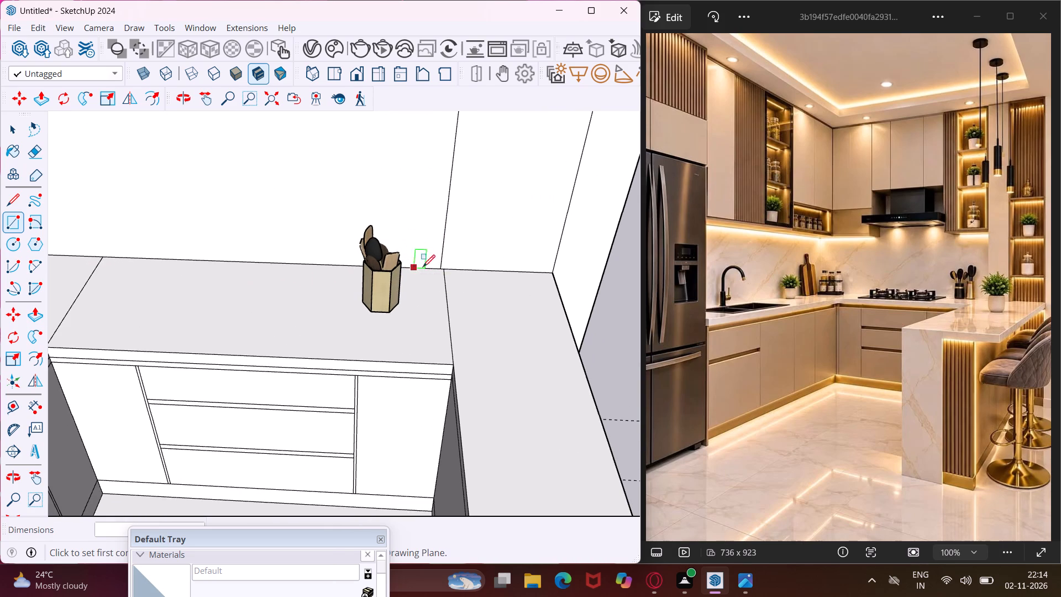
click(439, 267)
scroll(411, 232, down, 9)
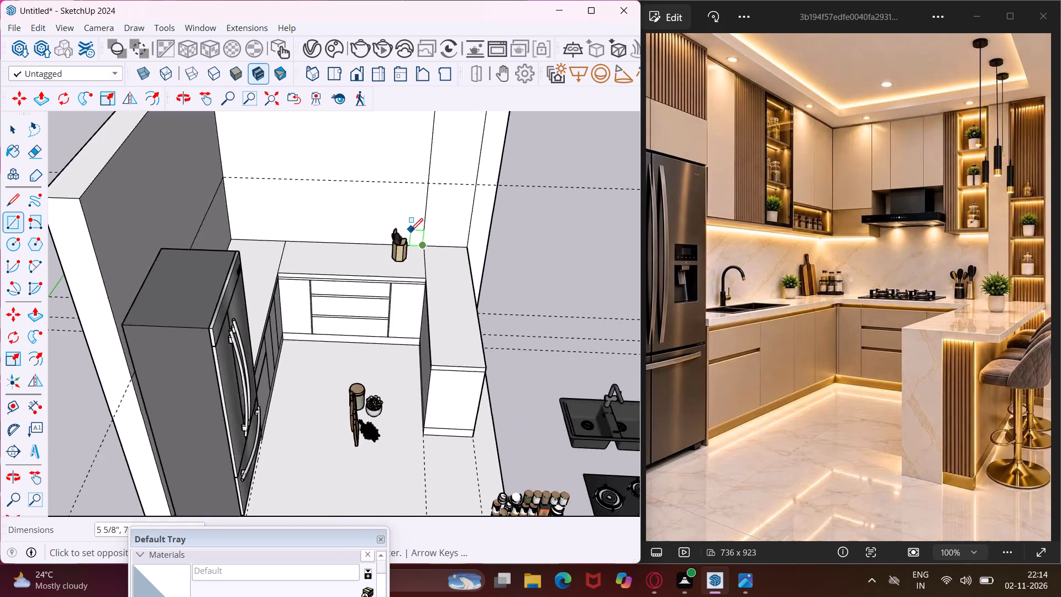
scroll(411, 231, down, 10)
scroll(407, 157, up, 2)
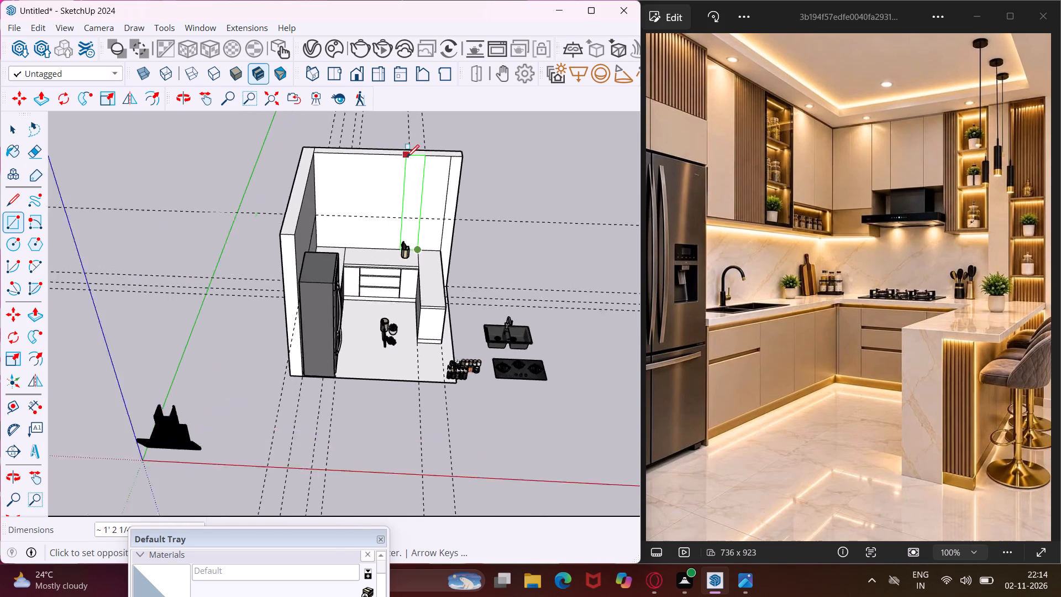
scroll(407, 157, up, 18)
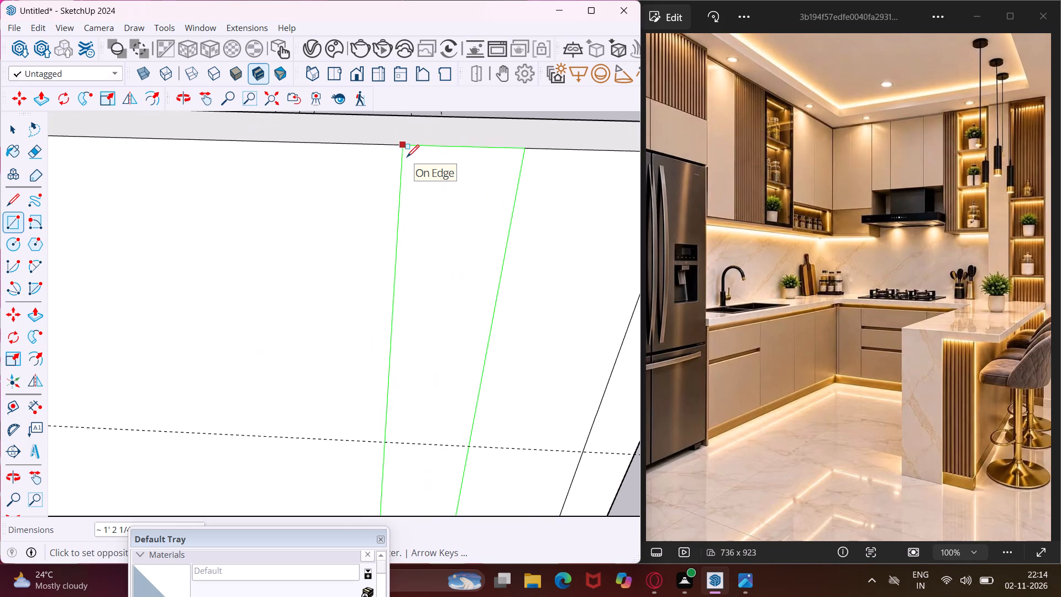
click(476, 147)
Draw a rectangle about 1' 4" wide on the back wall, from the narrow strip's top inner corner down to the horizontal guide.
click(474, 150)
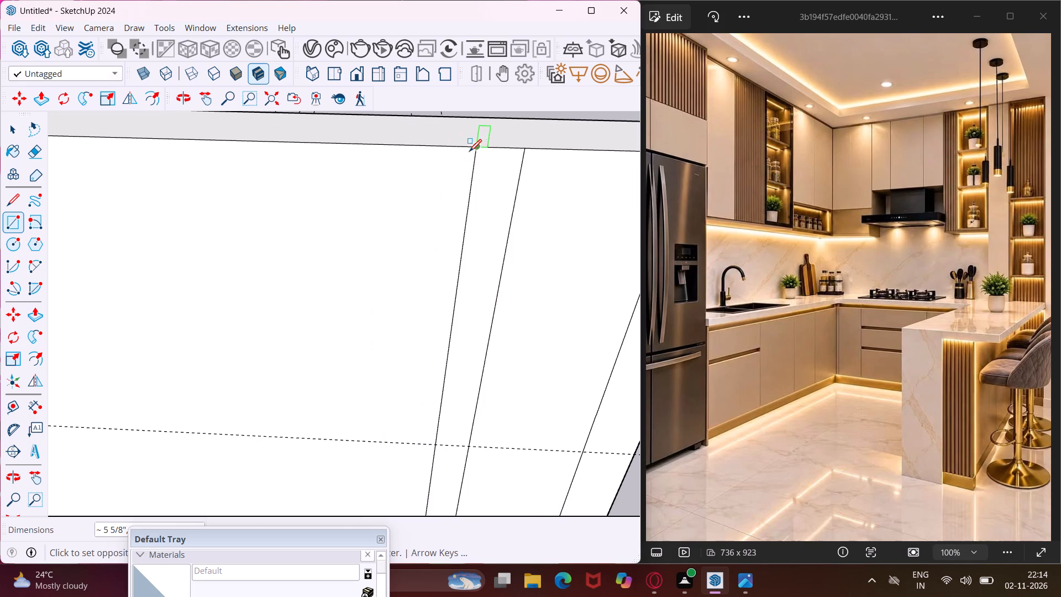
scroll(428, 178, down, 4)
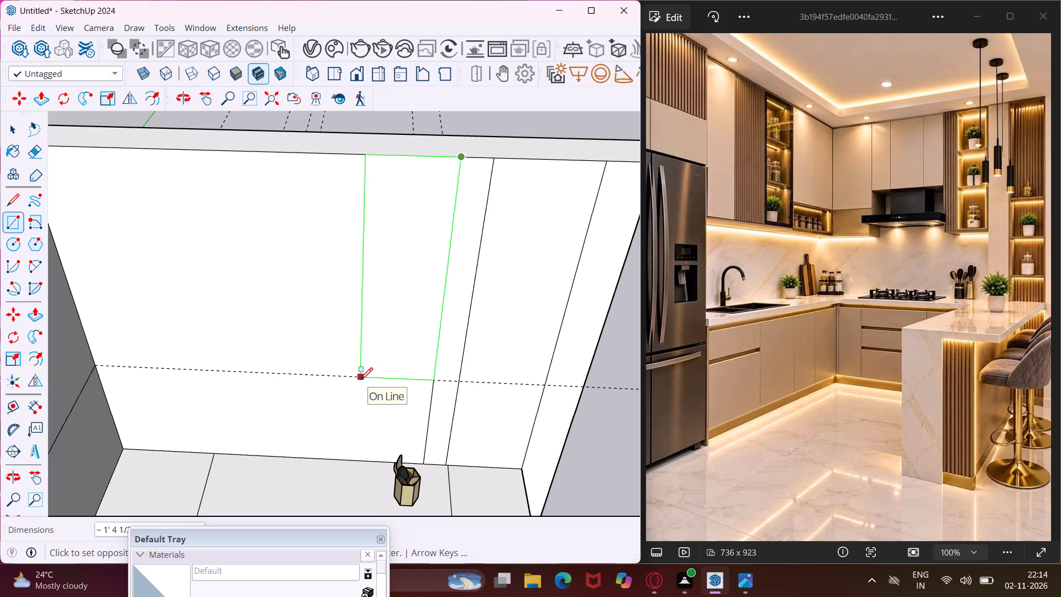
click(360, 380)
Draw a rectangle about 4' 6" high on the back wall, from the guide's end at the room corner to the previous rectangle's top corner.
scroll(379, 313, down, 6)
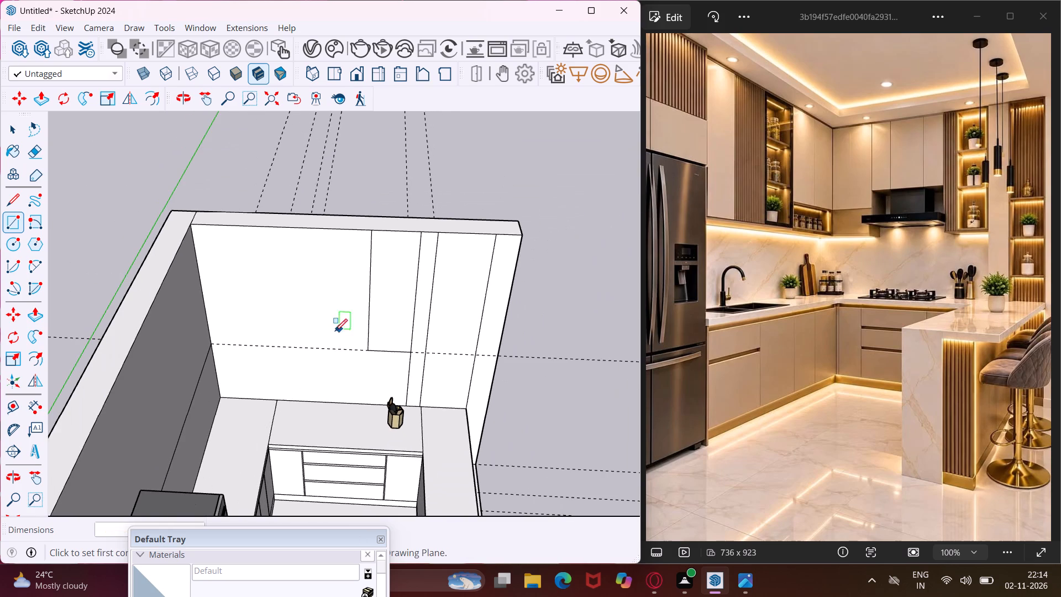
click(215, 343)
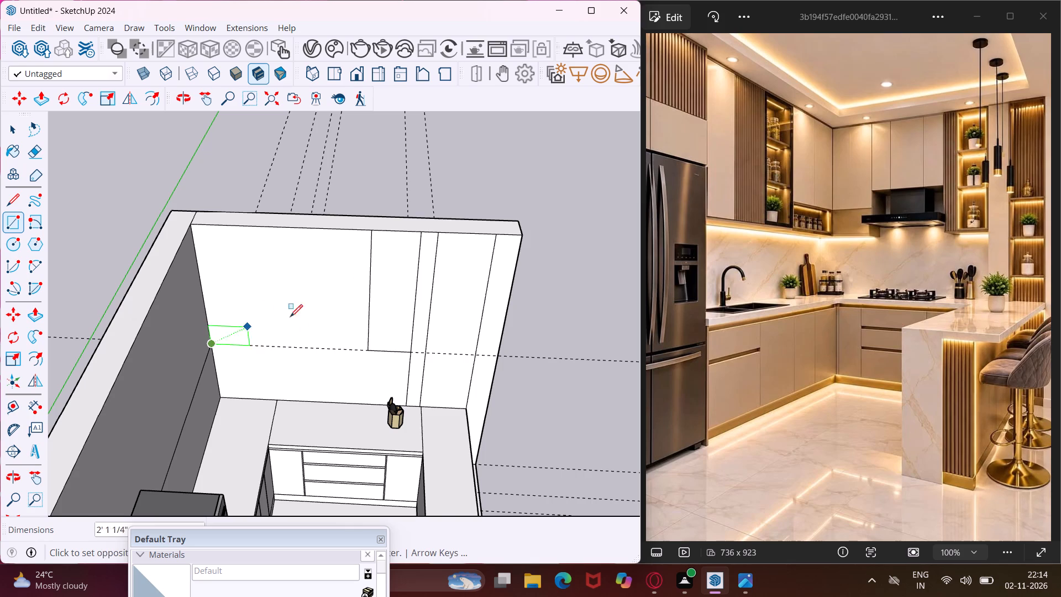
click(369, 234)
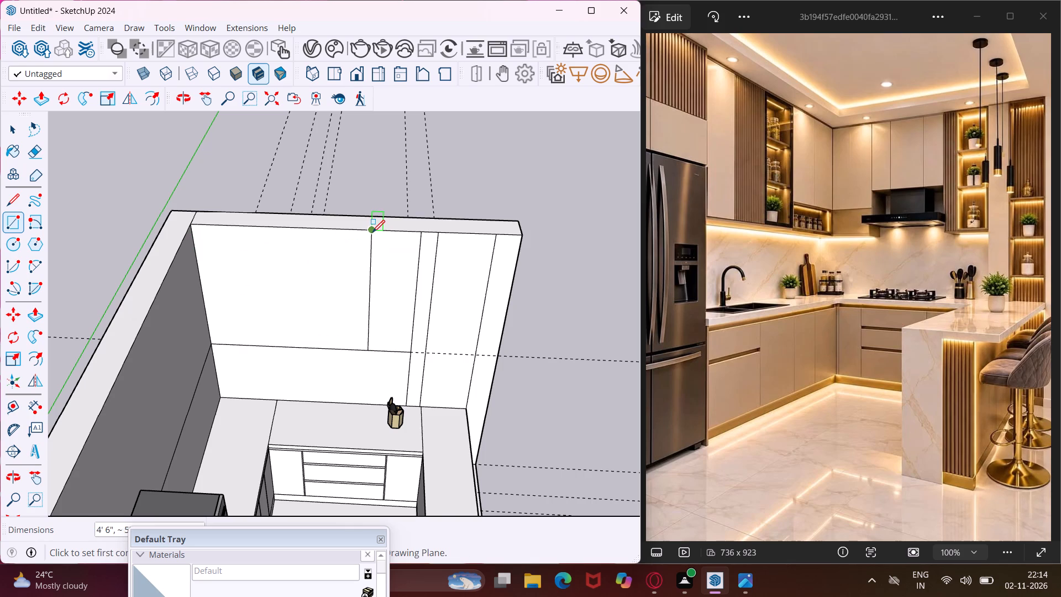
key(Escape)
key(space)
scroll(358, 338, down, 4)
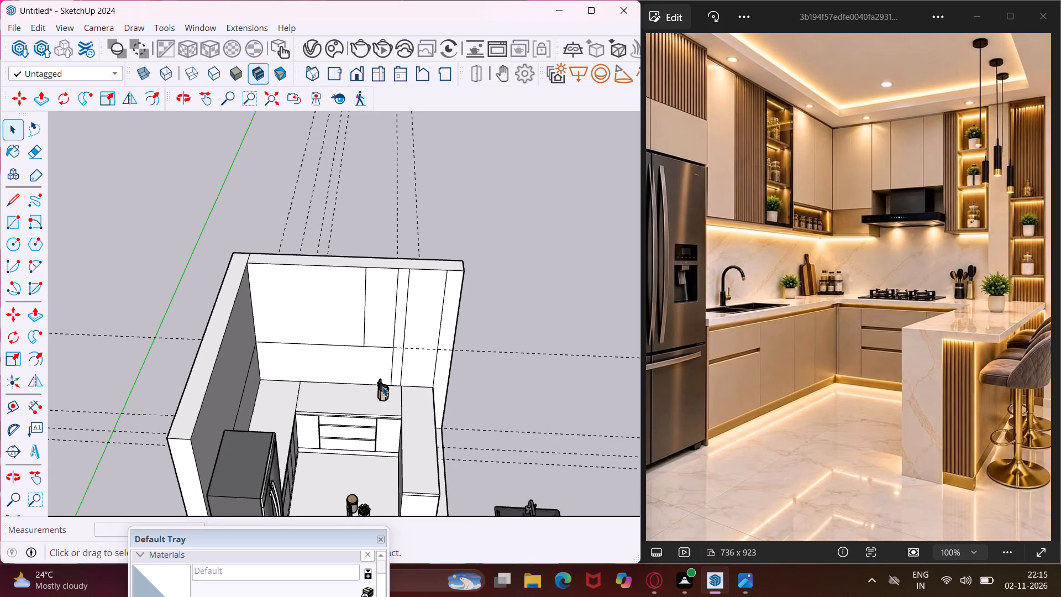
Draw a line about 3' 1 5/8" long on the refrigerator wall, from its outer vertical edge along the refrigerator top to just past its rear corner.
middle_drag(227, 392, 129, 402)
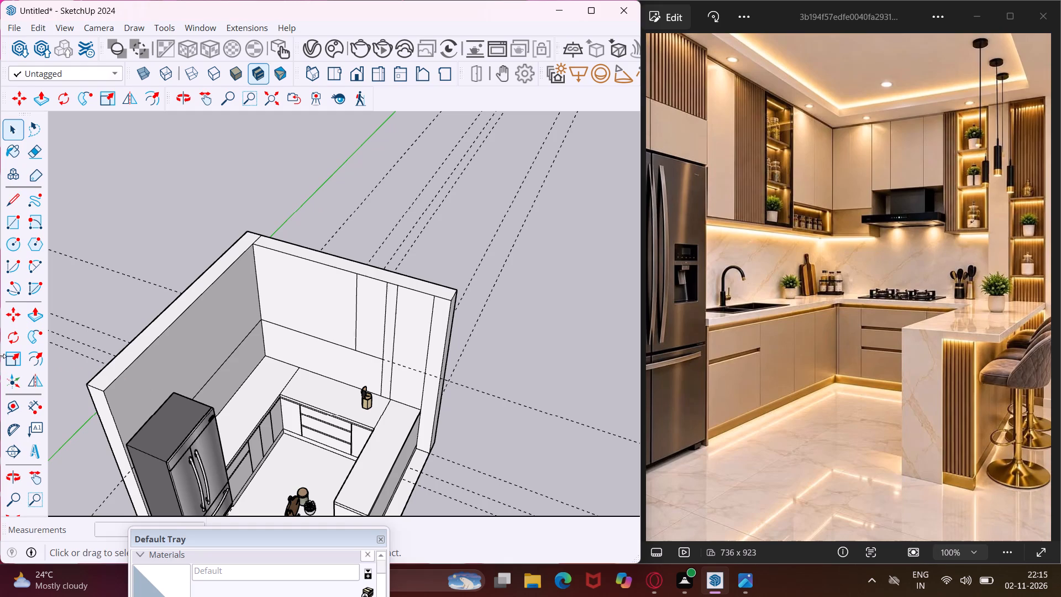
click(7, 203)
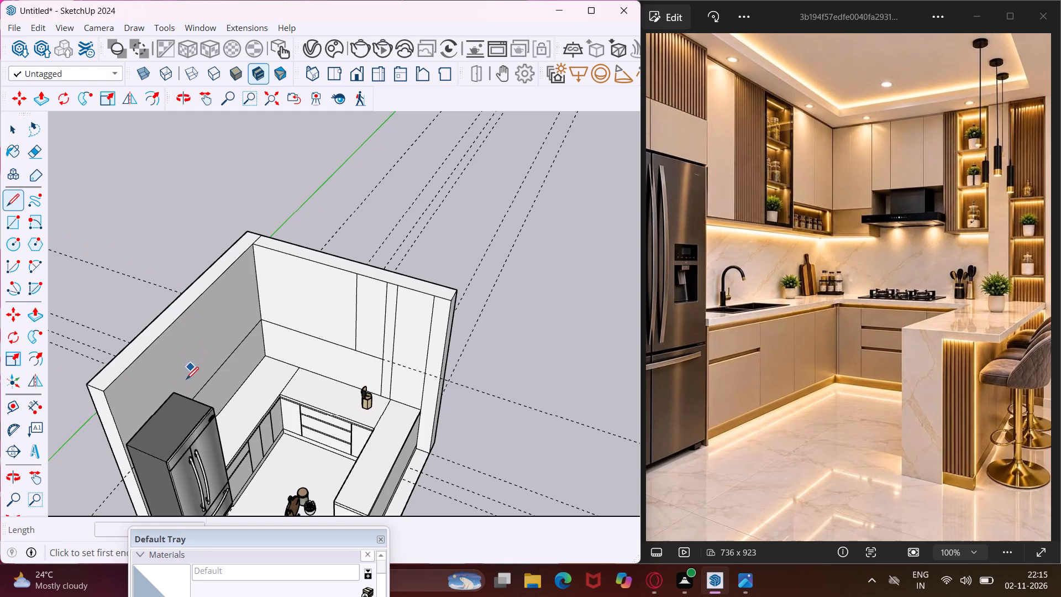
middle_drag(160, 424, 169, 399)
scroll(139, 420, up, 7)
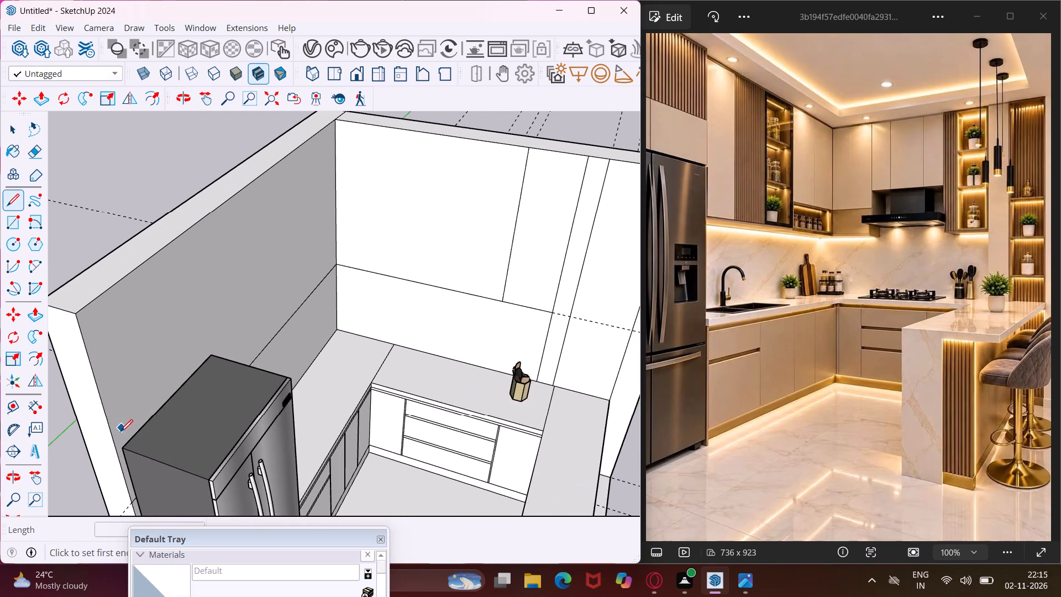
click(115, 452)
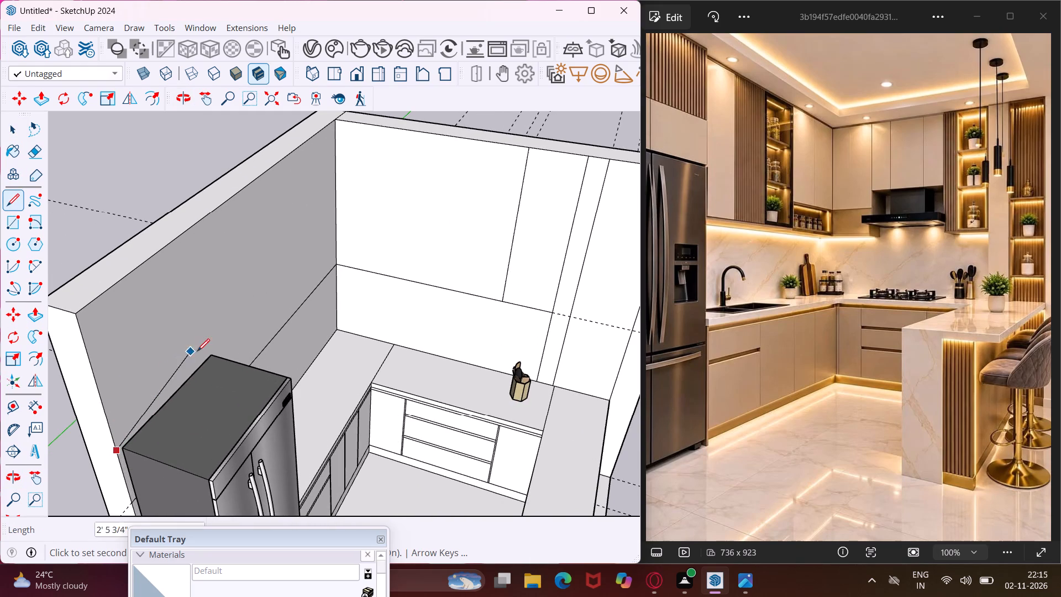
middle_drag(217, 344, 159, 354)
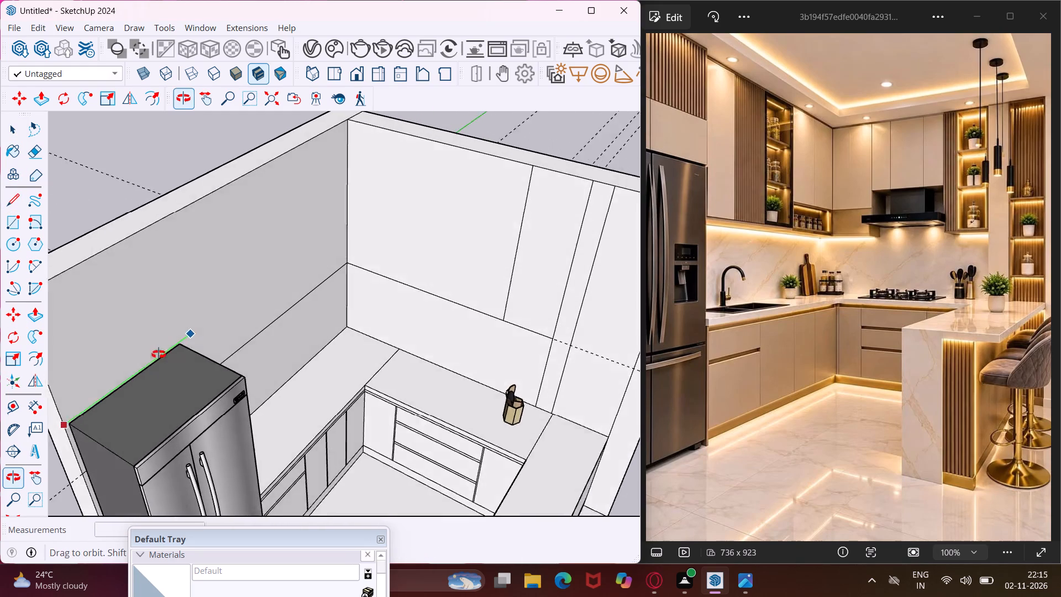
middle_drag(159, 354, 135, 360)
scroll(161, 344, up, 5)
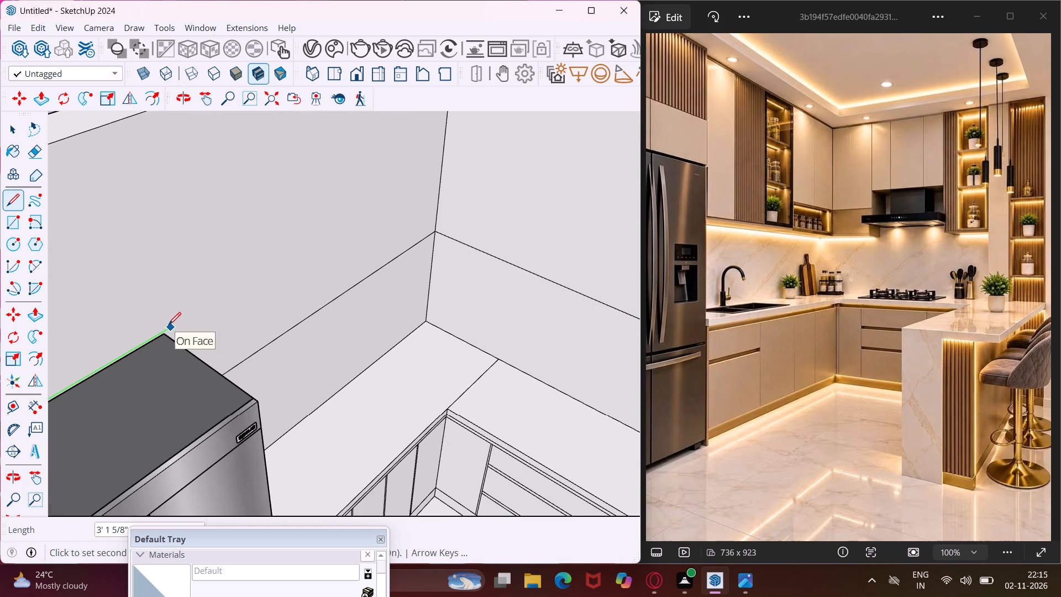
click(169, 324)
Draw a vertical line about 1' 5" long beside the refrigerator, from the new line down to the wall's horizontal line.
middle_drag(171, 331, 59, 305)
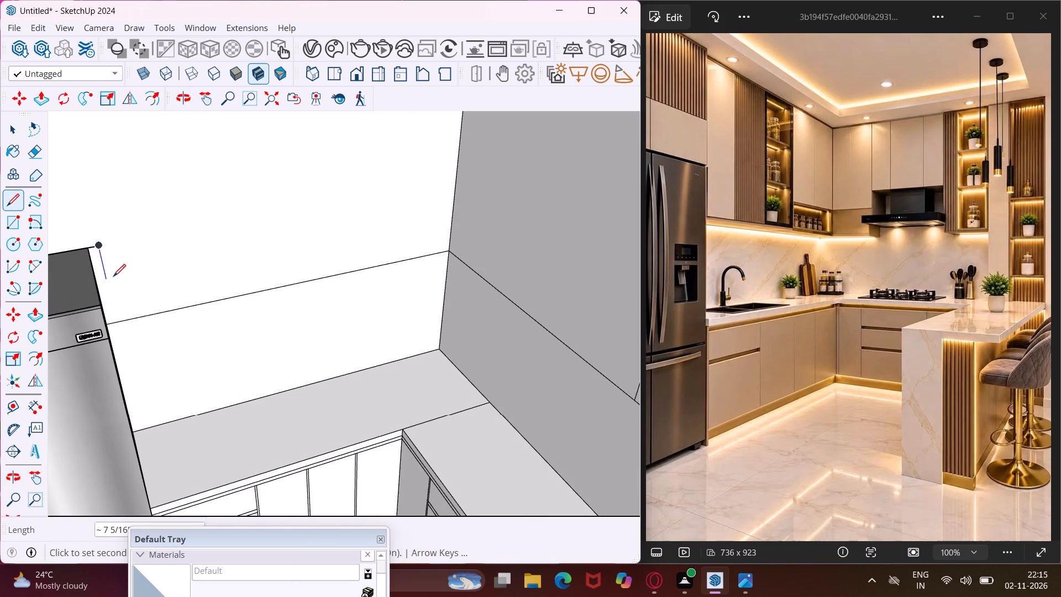
middle_drag(112, 275, 92, 230)
scroll(92, 230, up, 1)
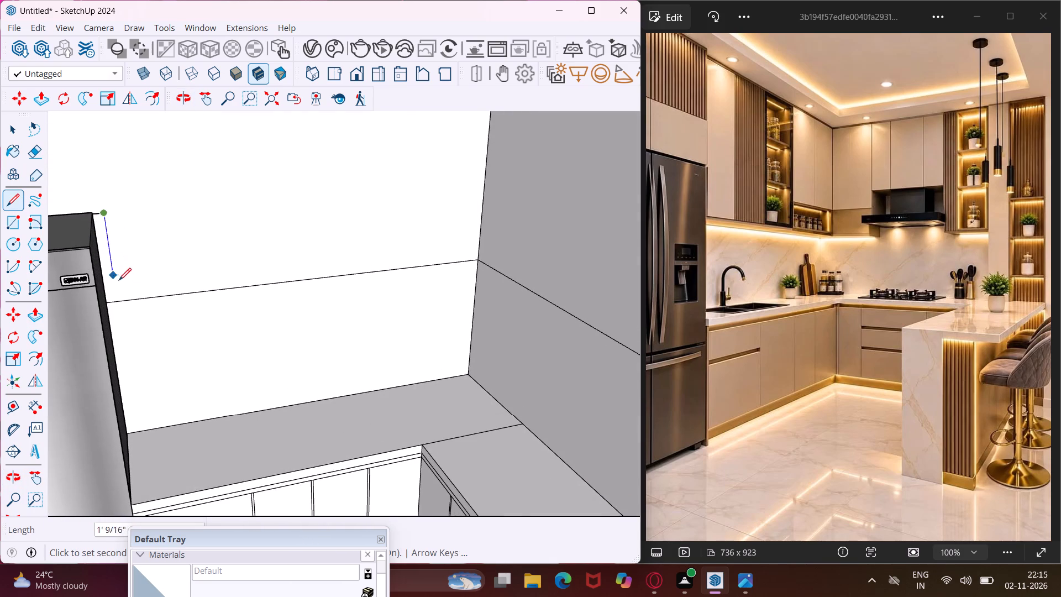
scroll(121, 284, up, 2)
key(Escape)
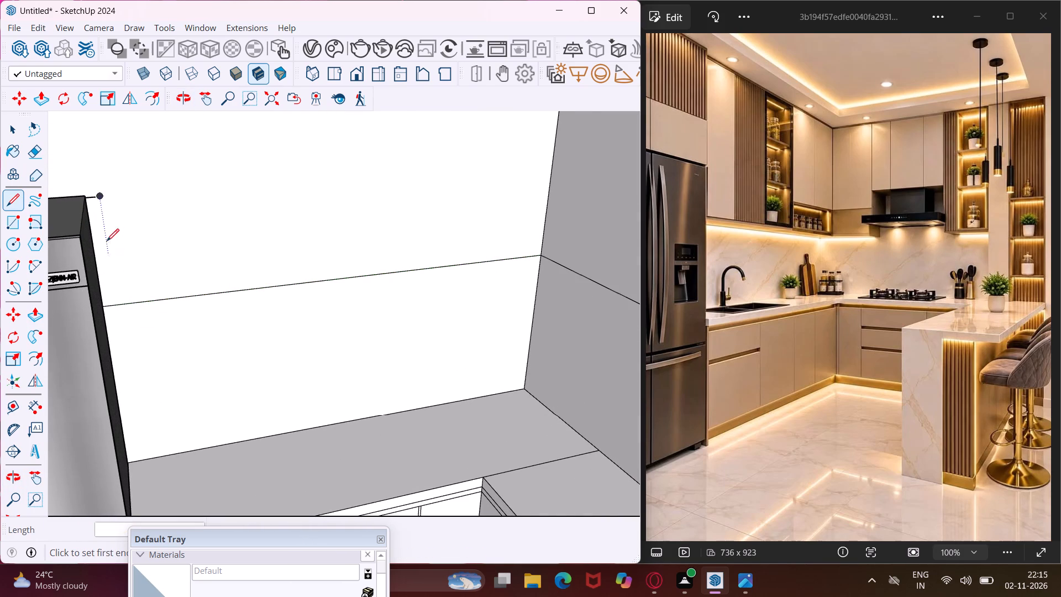
scroll(99, 223, up, 2)
click(88, 192)
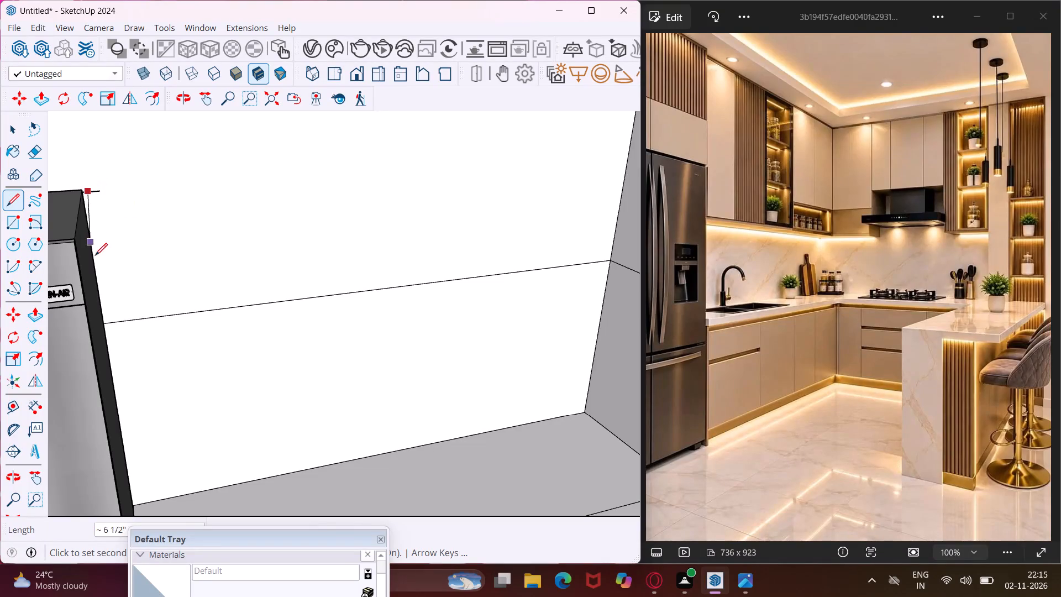
click(114, 319)
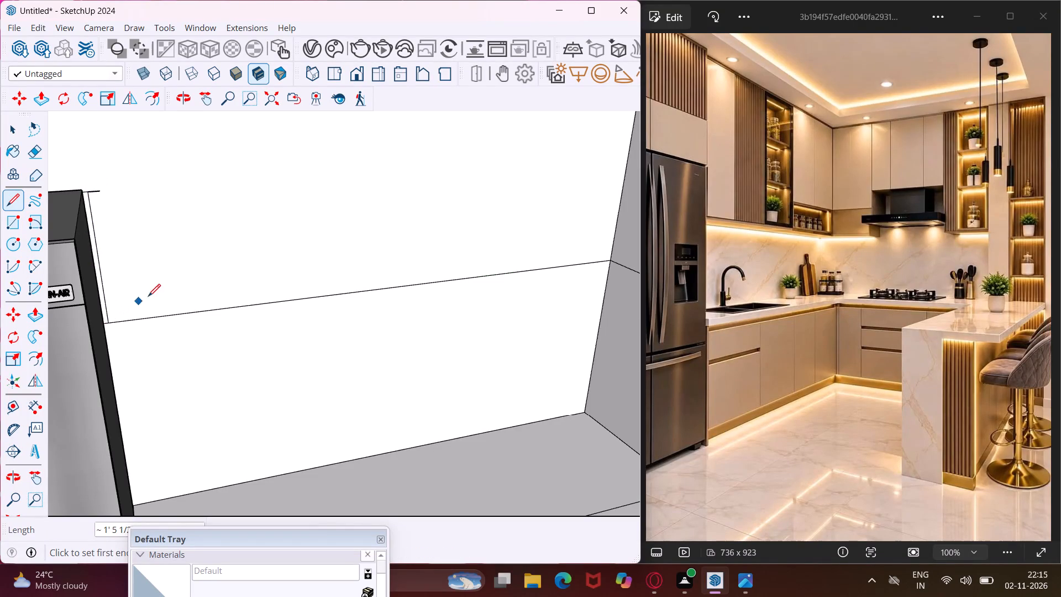
Erase the short line stub overhanging past the vertical line beside the refrigerator's top corner.
key(Escape)
key(space)
key(e)
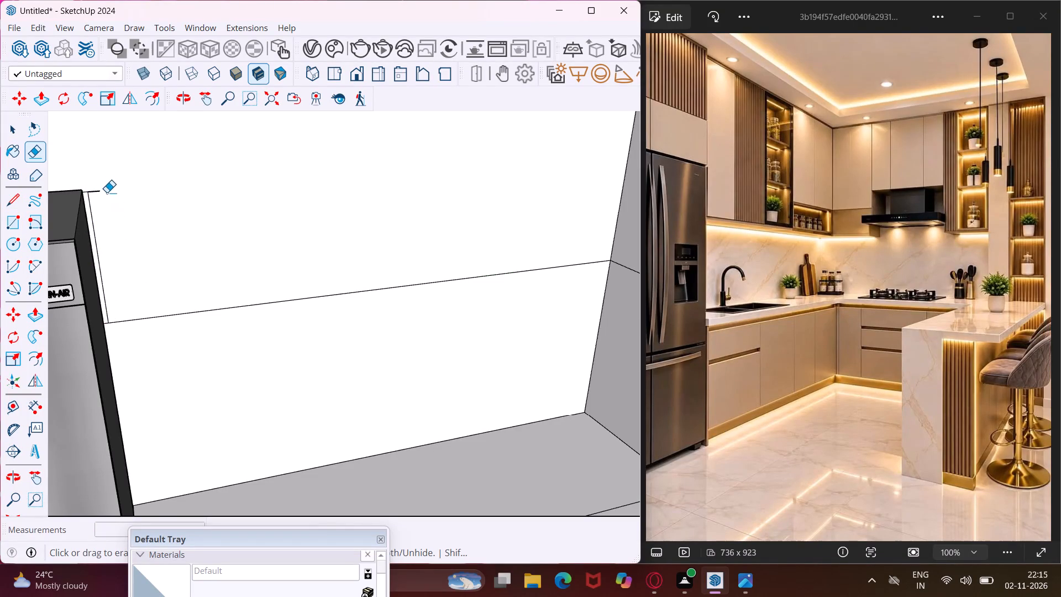
click(99, 190)
key(Escape)
key(space)
Draw a vertical line about 3' 1/2" long from the corner beside the refrigerator's top up to the wall's top edge.
scroll(250, 265, down, 1)
middle_drag(270, 287, 353, 317)
scroll(371, 313, down, 5)
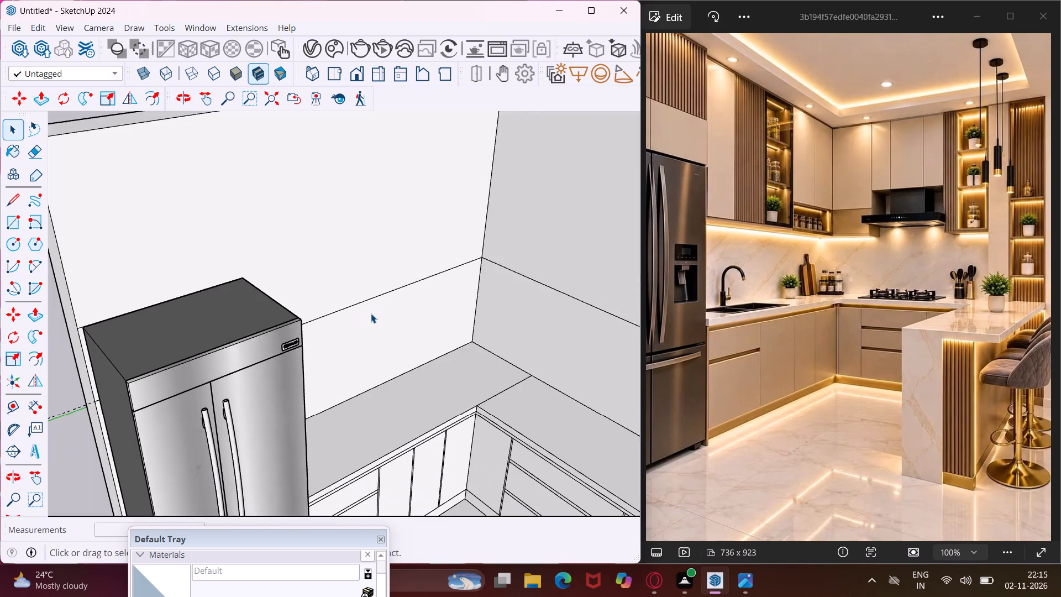
scroll(371, 312, down, 11)
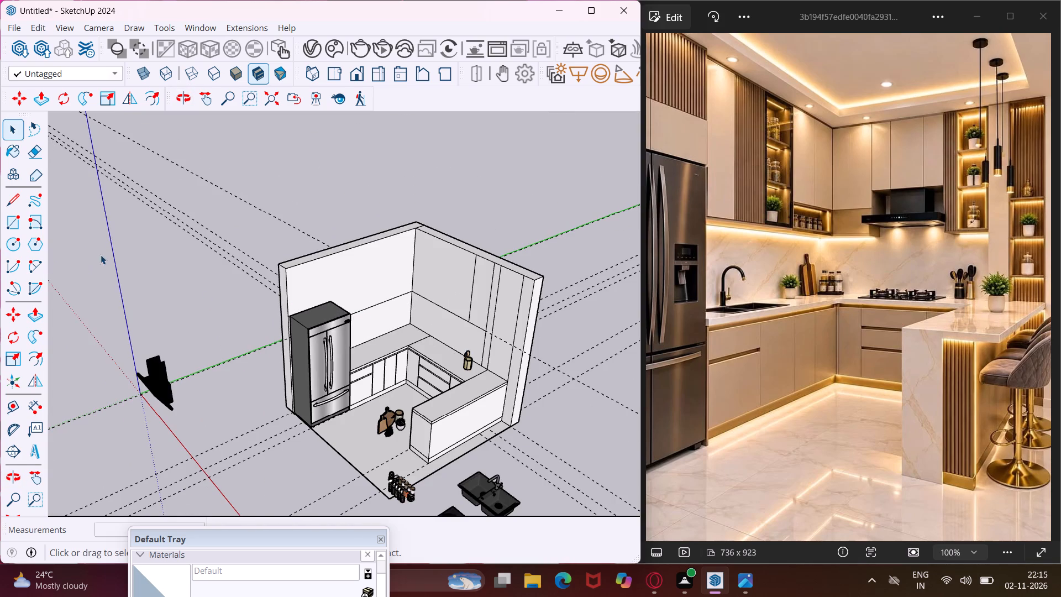
click(21, 202)
middle_drag(358, 277, 357, 277)
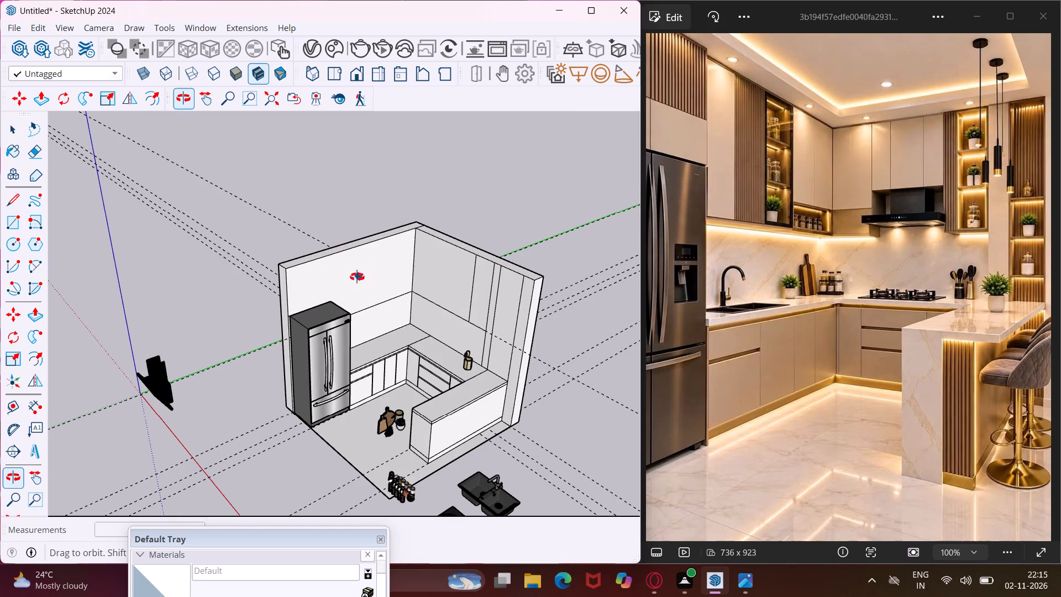
middle_drag(357, 277, 217, 306)
scroll(318, 305, up, 7)
middle_drag(342, 289, 312, 268)
scroll(326, 277, up, 1)
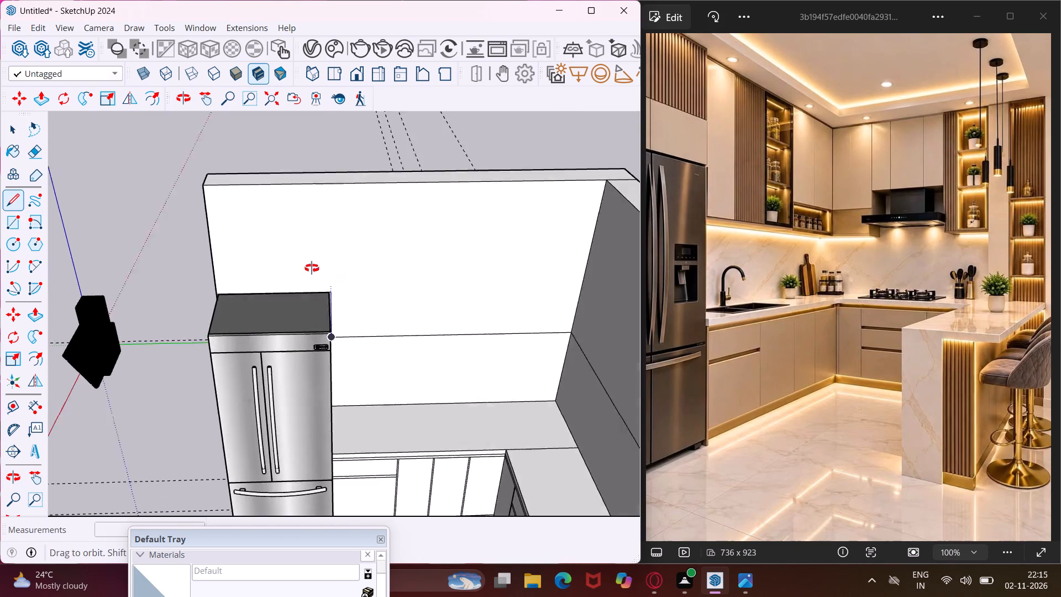
middle_drag(312, 268, 307, 265)
scroll(342, 292, up, 5)
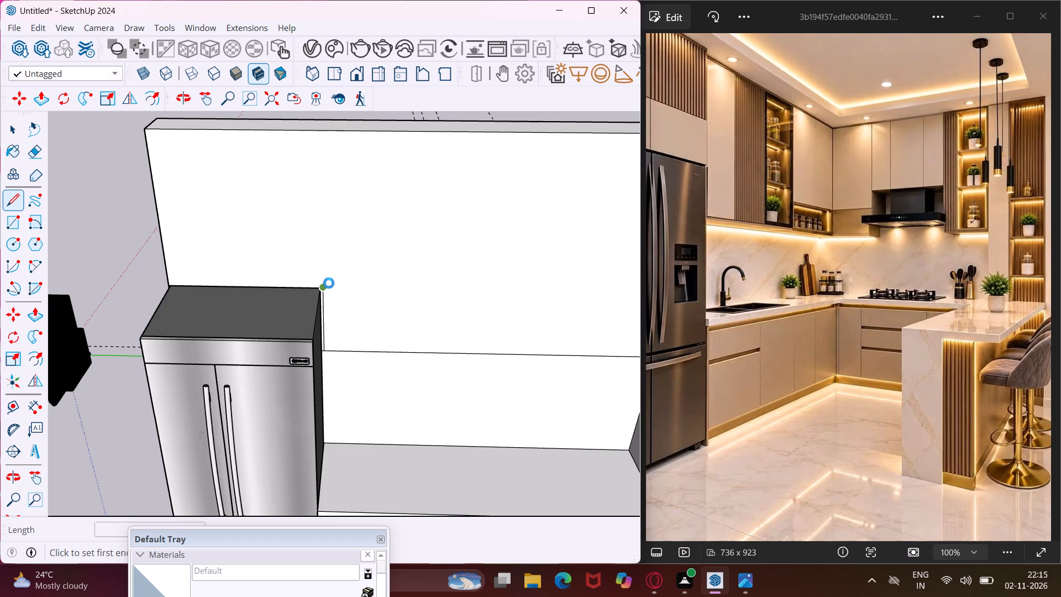
scroll(329, 283, up, 3)
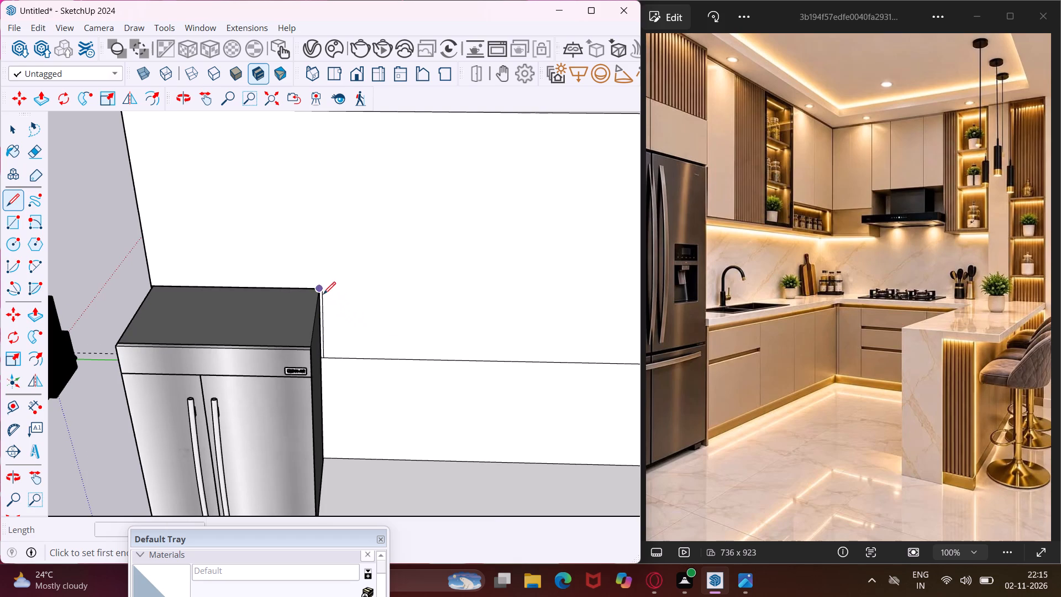
scroll(324, 288, up, 7)
click(321, 287)
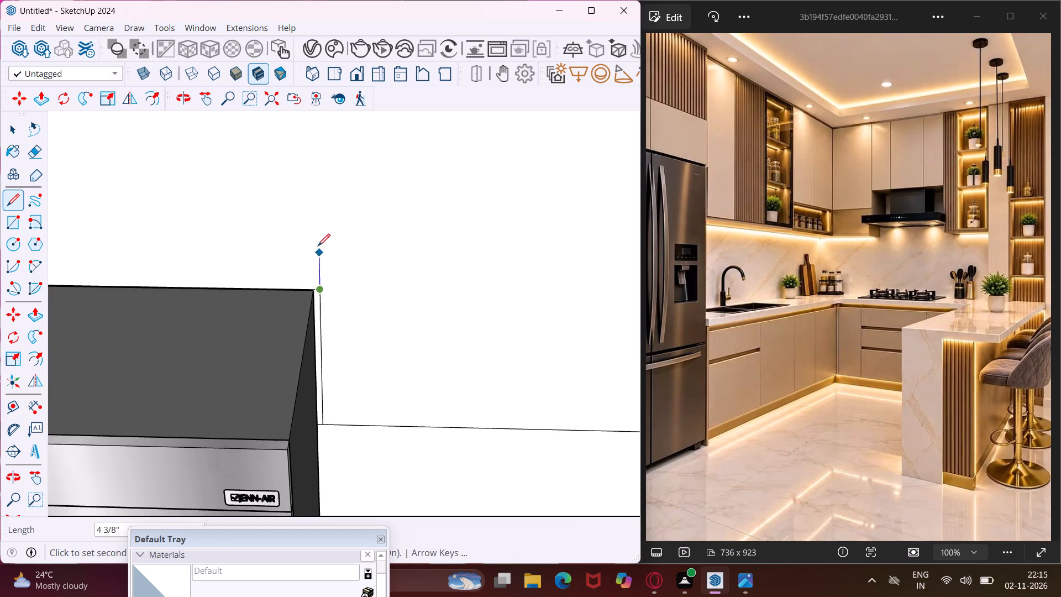
scroll(318, 238, down, 14)
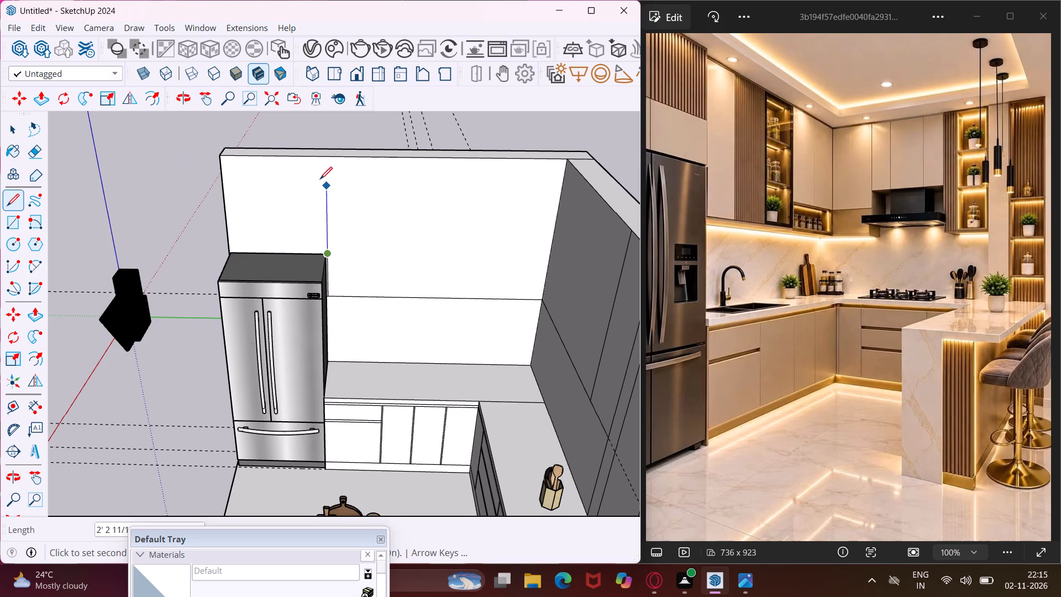
click(322, 160)
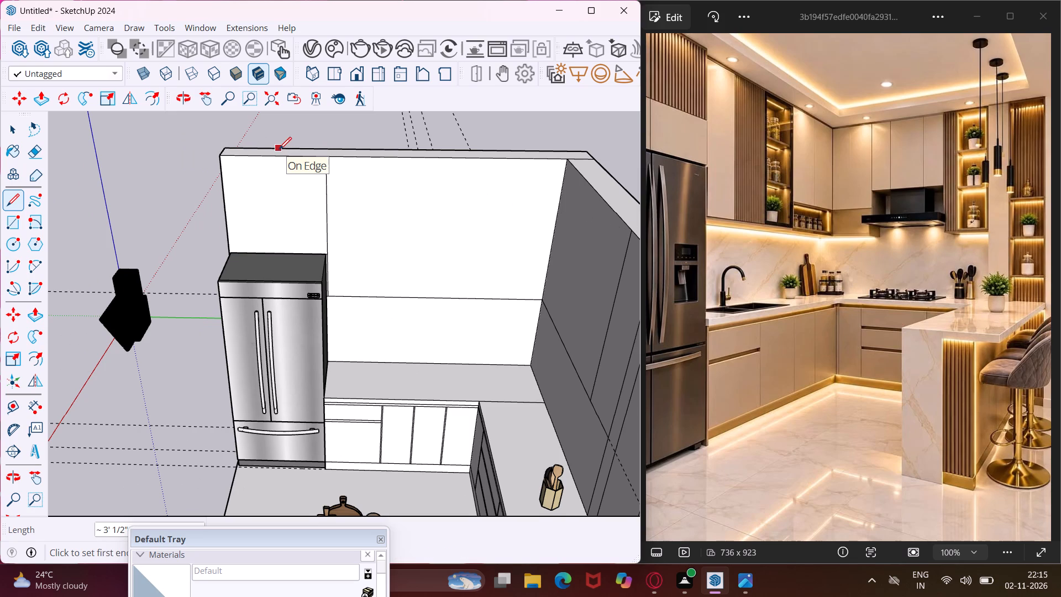
Divide the wall area above the refrigerator with a horizontal line at mid-height and split its lower half with a central vertical line.
click(223, 208)
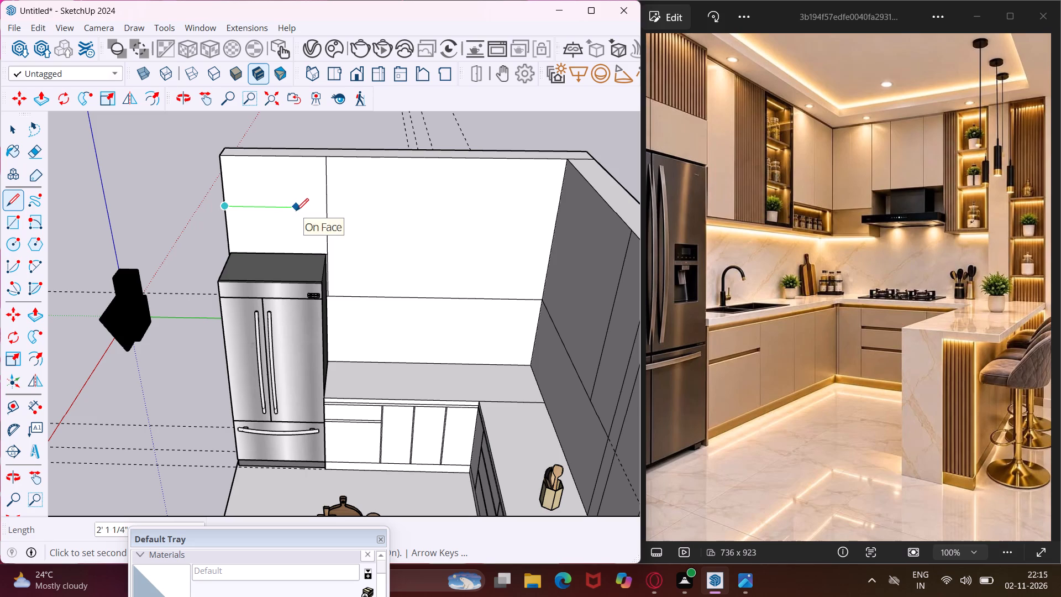
click(324, 208)
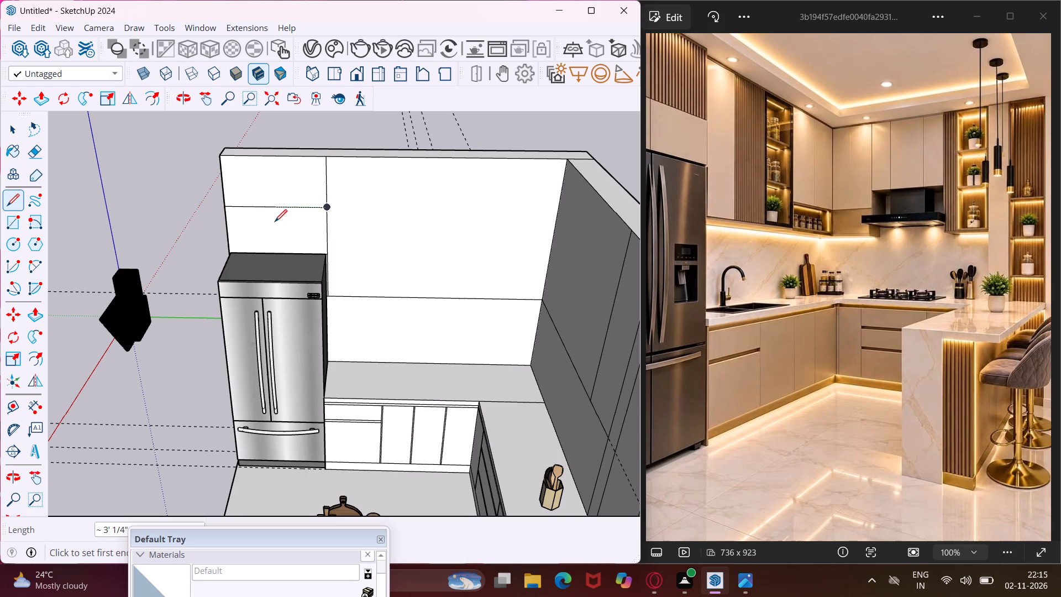
scroll(271, 216, up, 6)
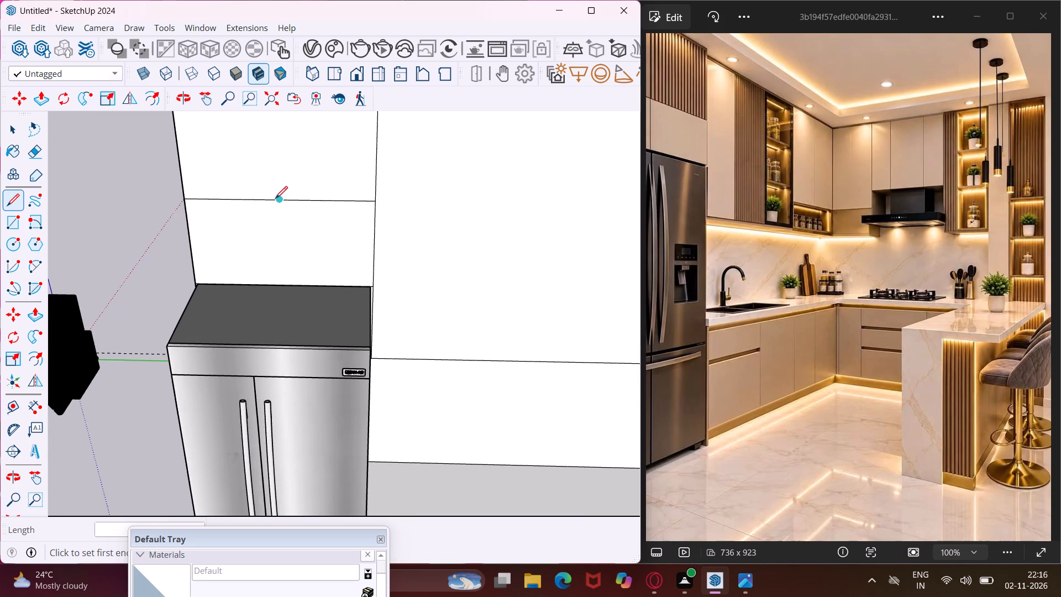
click(276, 198)
scroll(287, 281, up, 2)
click(287, 282)
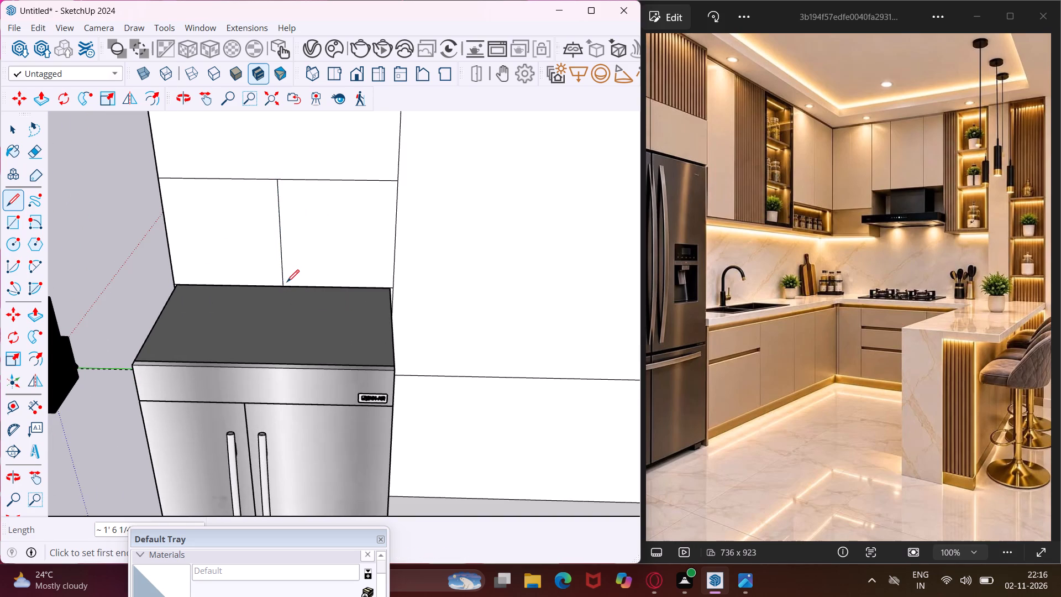
Place a vertical guide on the refrigerator wall, 1' 4" from the room's inner corner.
scroll(296, 227, down, 10)
scroll(256, 255, down, 3)
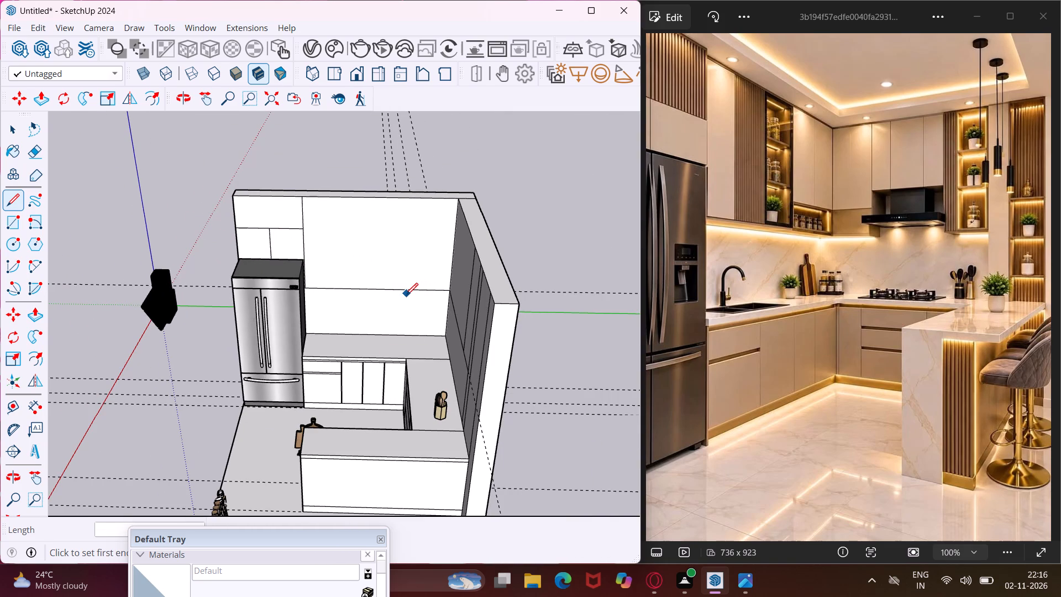
middle_drag(411, 293, 423, 261)
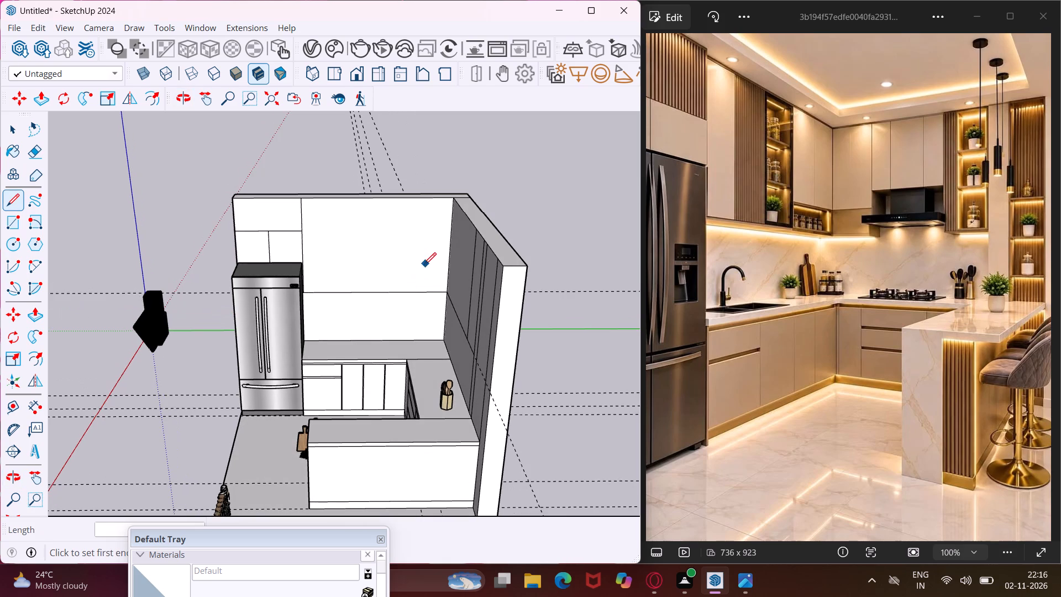
scroll(403, 265, up, 3)
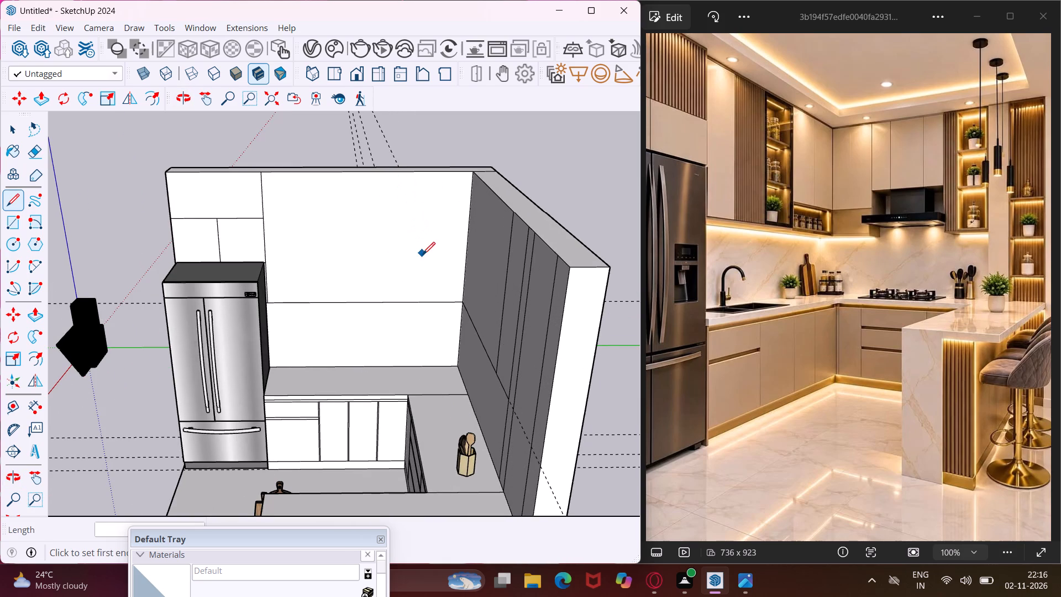
middle_drag(428, 258, 474, 275)
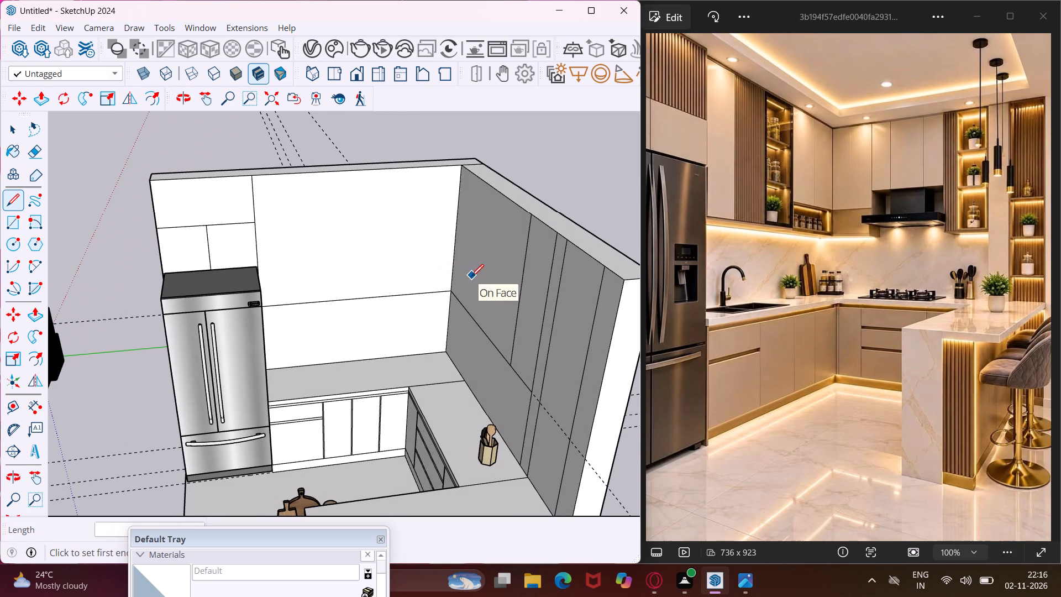
middle_drag(471, 276, 528, 279)
key(Escape)
key(space)
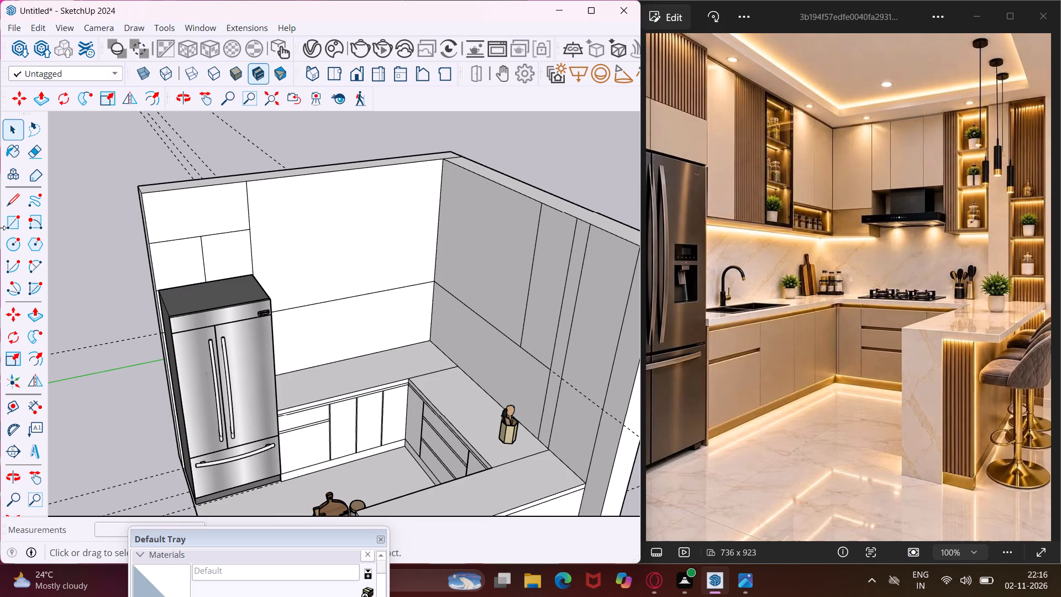
click(22, 403)
scroll(375, 236, up, 3)
scroll(440, 235, up, 3)
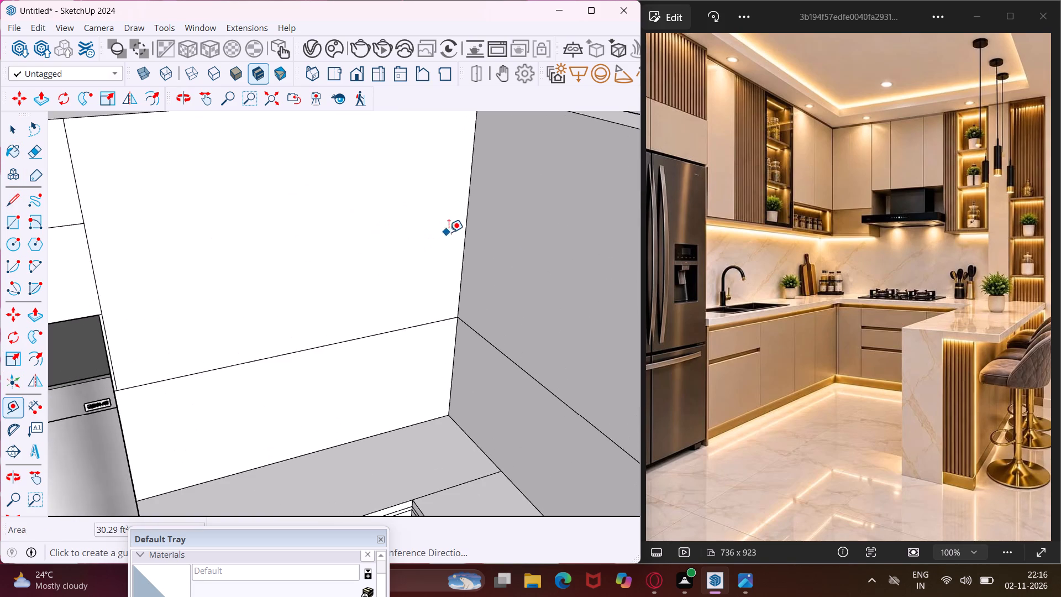
click(468, 222)
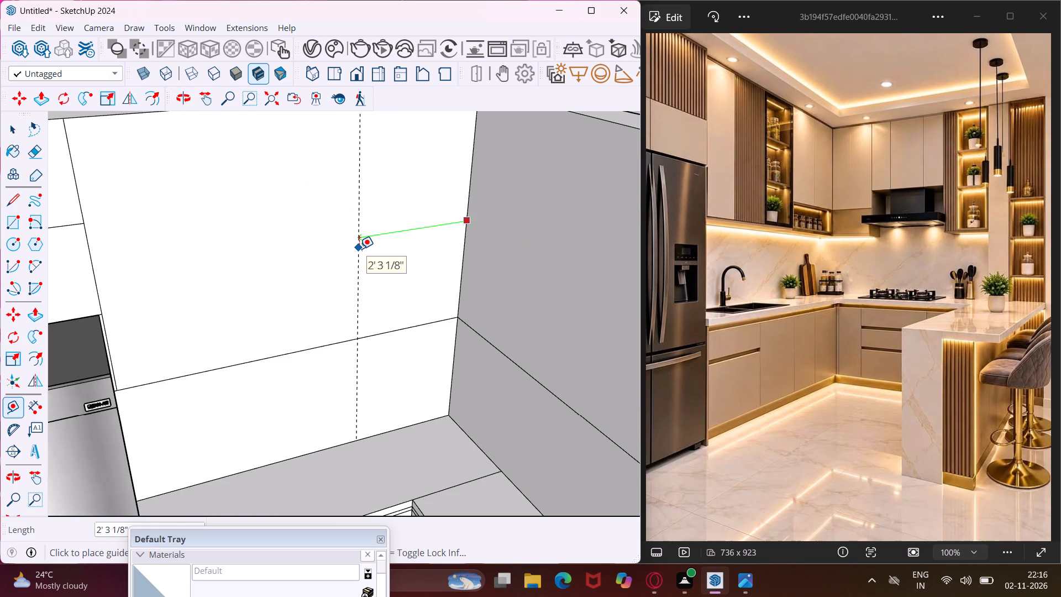
text(1'4")
key(Return)
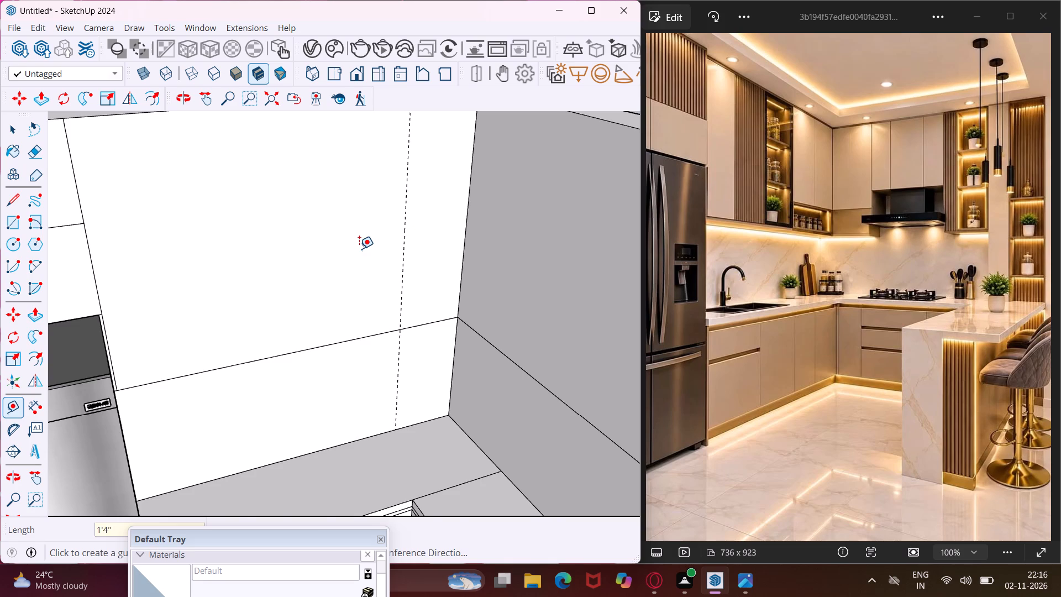
Place a vertical guide on the grey side wall, 1' 4" from the room's inner corner.
scroll(359, 249, down, 3)
scroll(451, 242, up, 2)
click(439, 235)
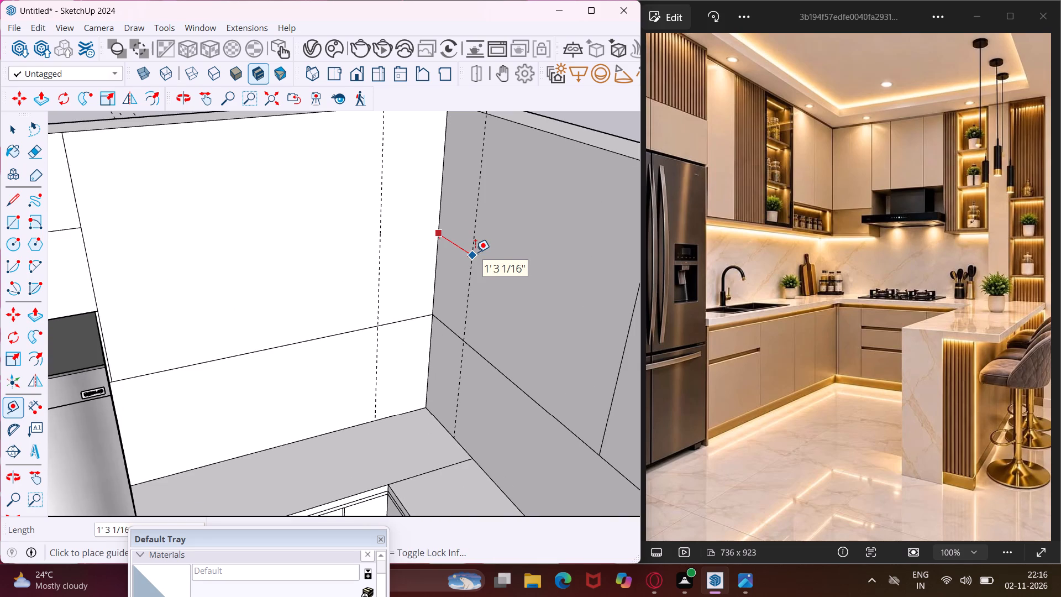
text(1')
text(4")
key(Return)
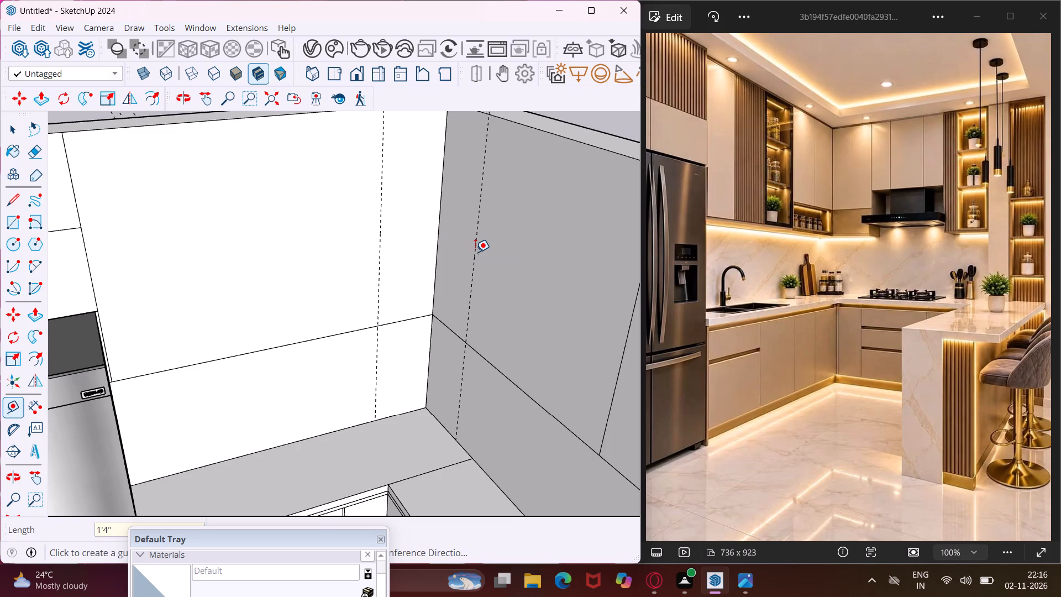
Draw a 4' 6" vertical line along each corner guide, between the wall's top edge and the horizontal upper-cabinet line.
scroll(475, 252, down, 5)
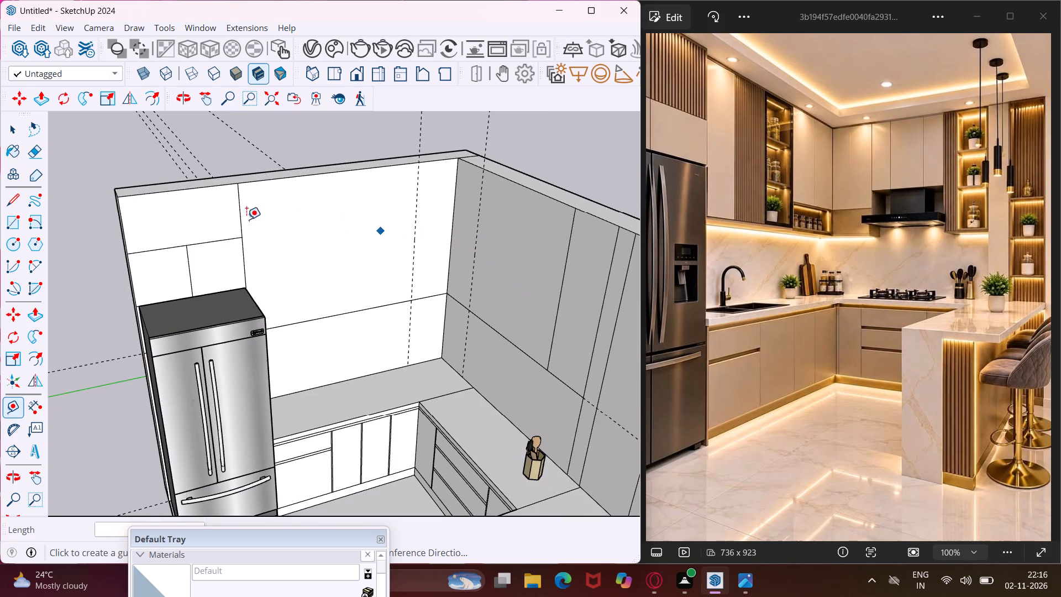
click(7, 205)
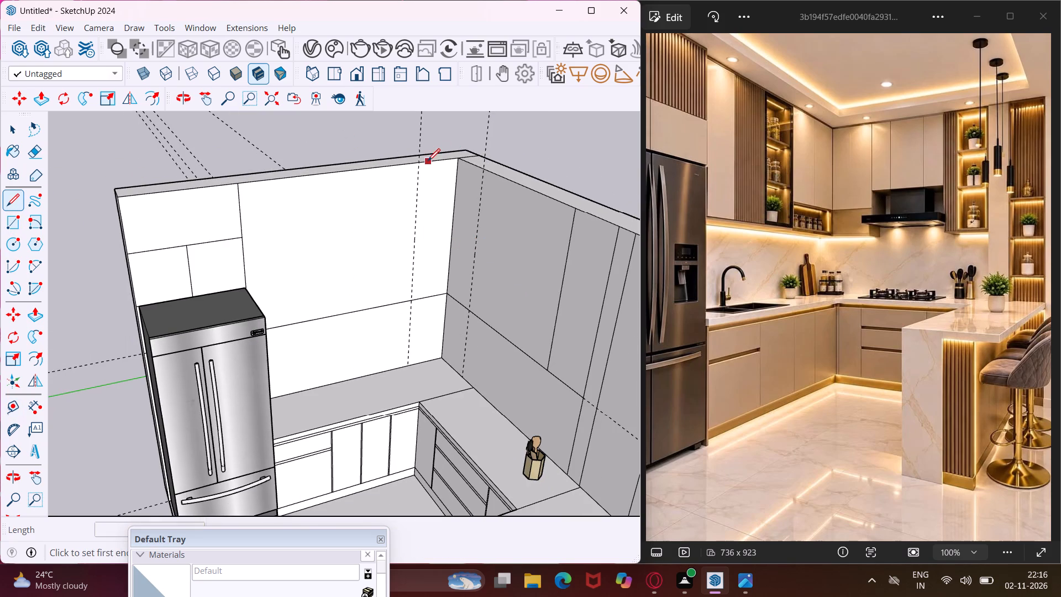
click(419, 161)
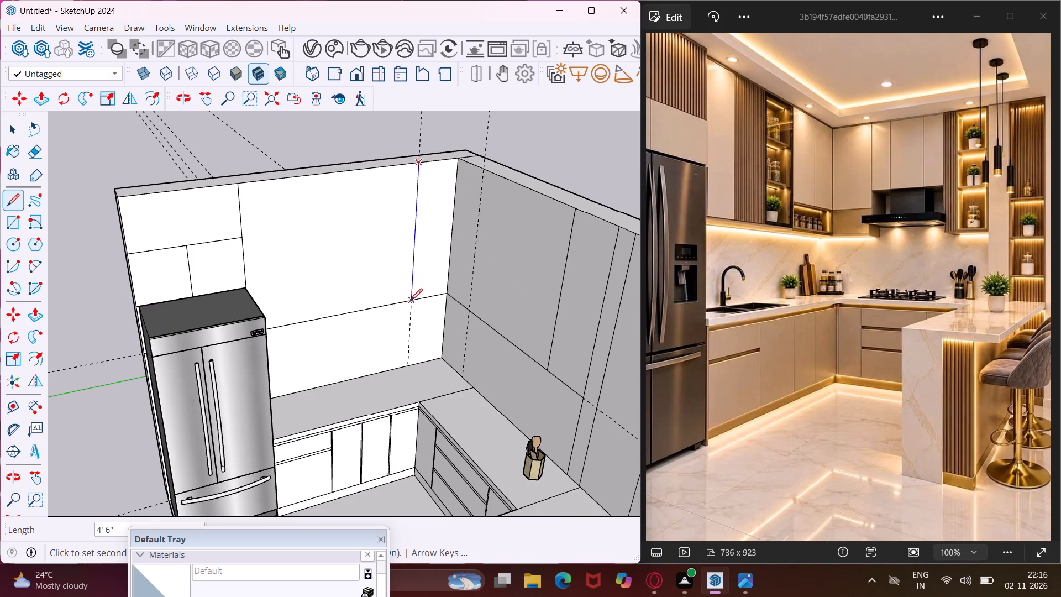
click(410, 301)
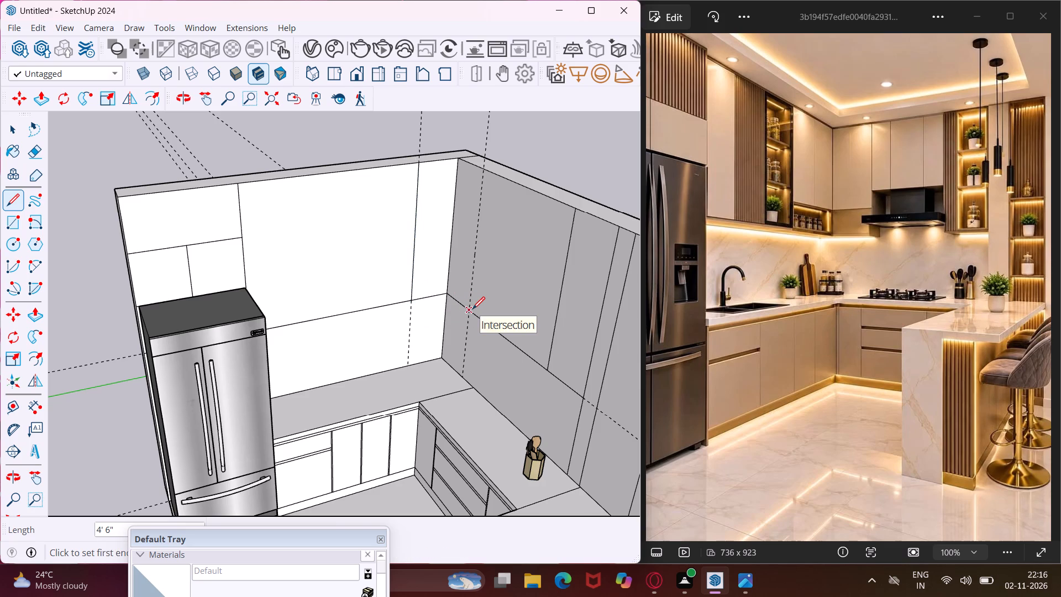
click(471, 310)
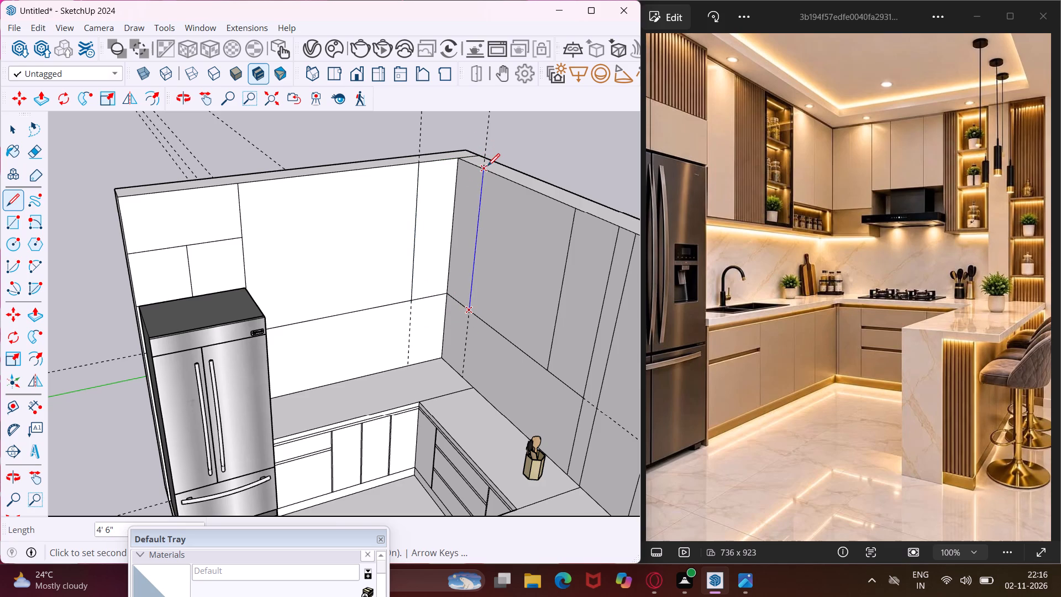
click(487, 166)
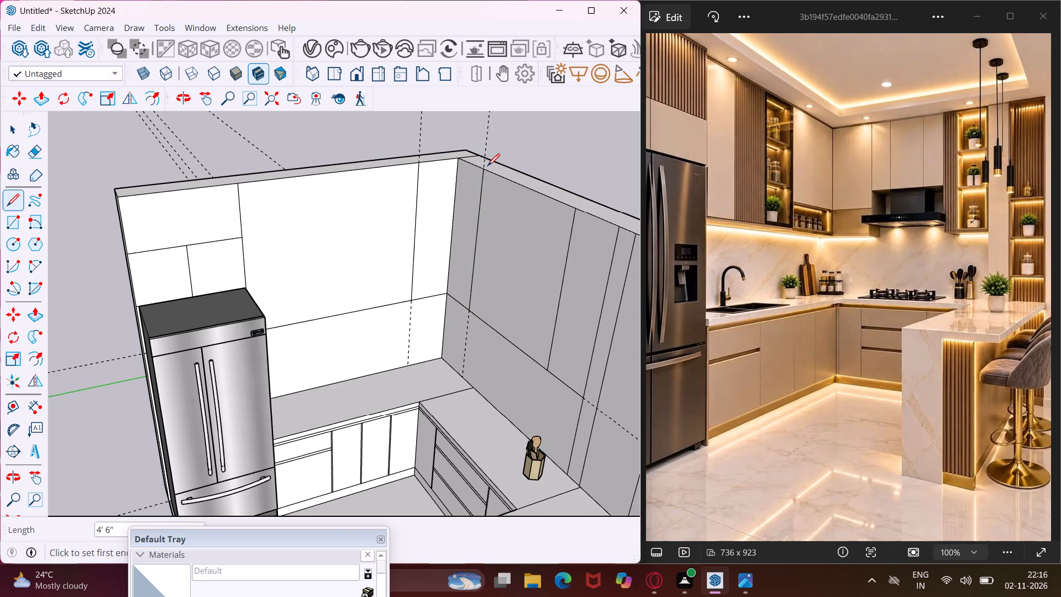
key(Escape)
key(space)
Copy the vertical line on the refrigerator wall about 2' 8" along the horizontal line toward the refrigerator.
scroll(418, 274, up, 3)
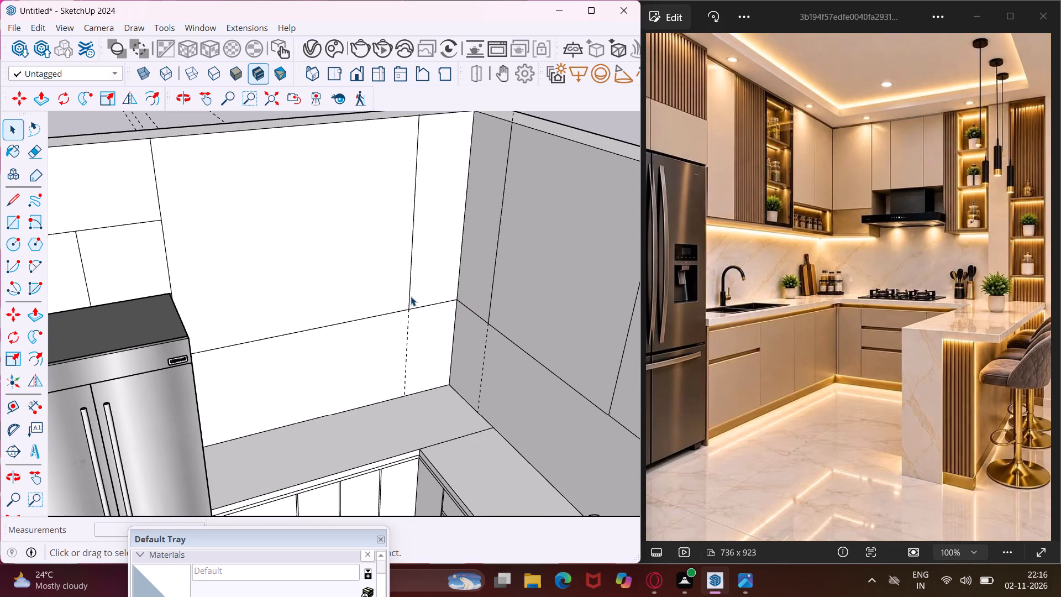
click(409, 297)
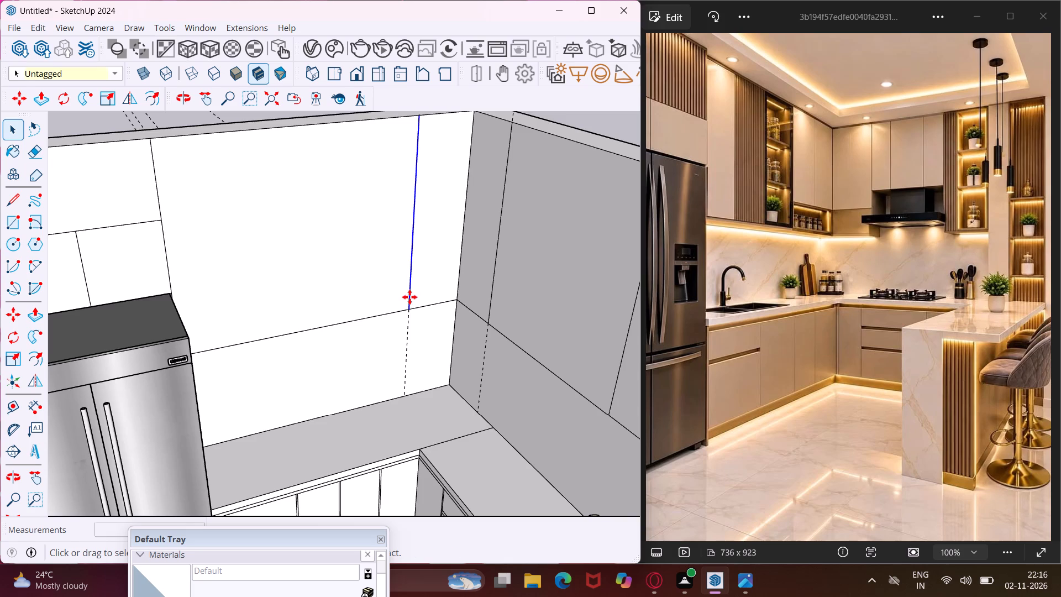
key(m)
click(409, 308)
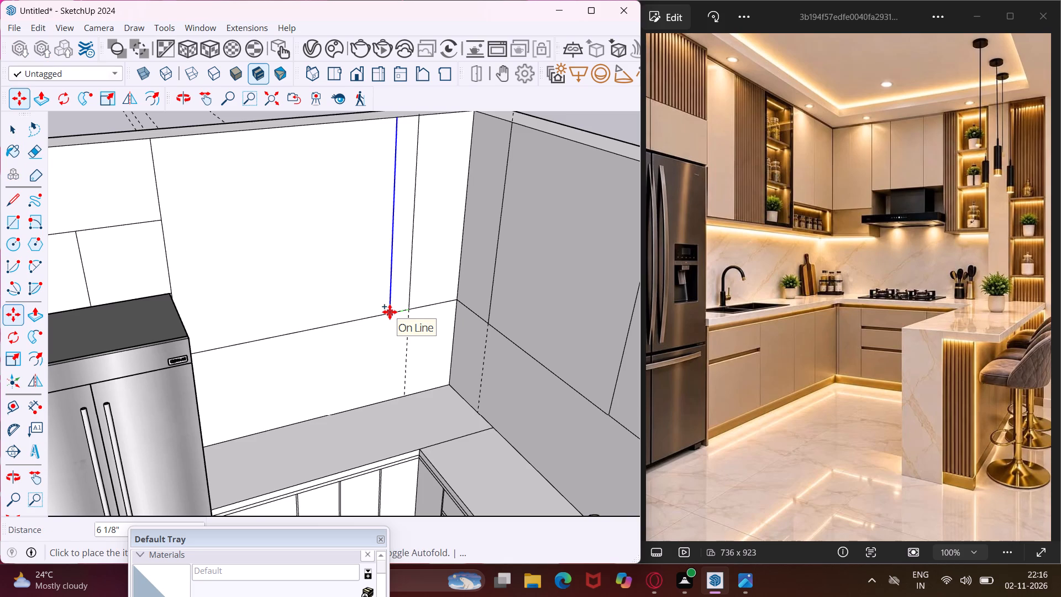
scroll(390, 312, down, 2)
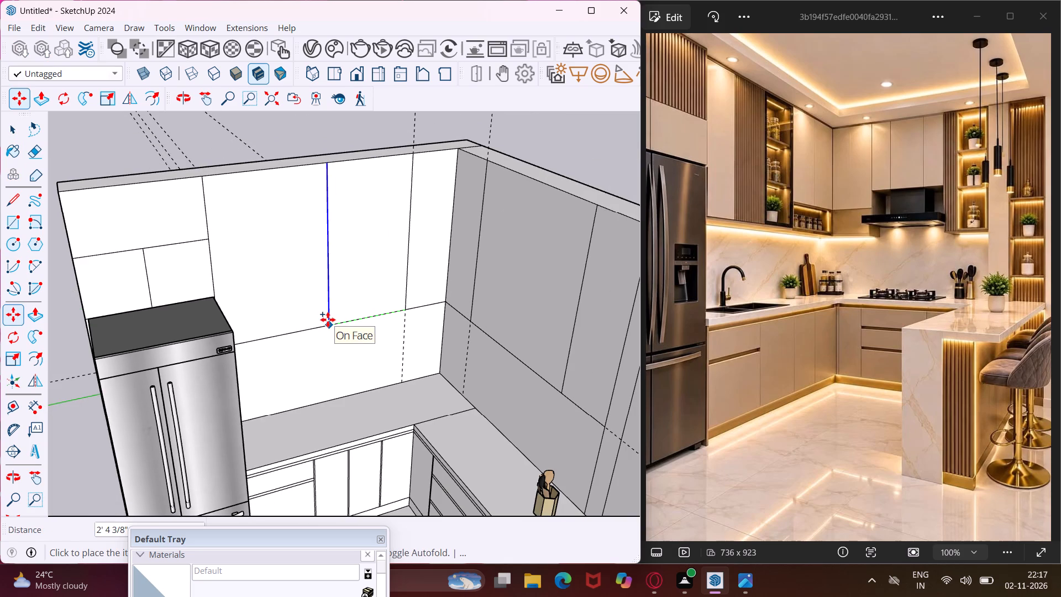
click(325, 322)
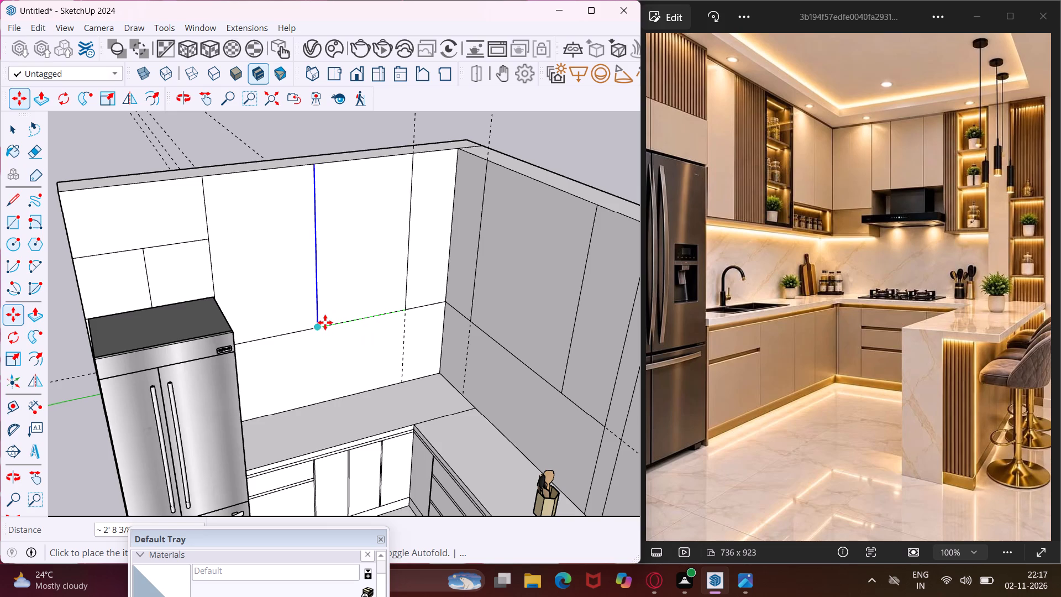
Copy the new vertical line about 2' 8" to the line beside the refrigerator, dividing the span into 3 equal panels.
middle_drag(326, 322, 277, 326)
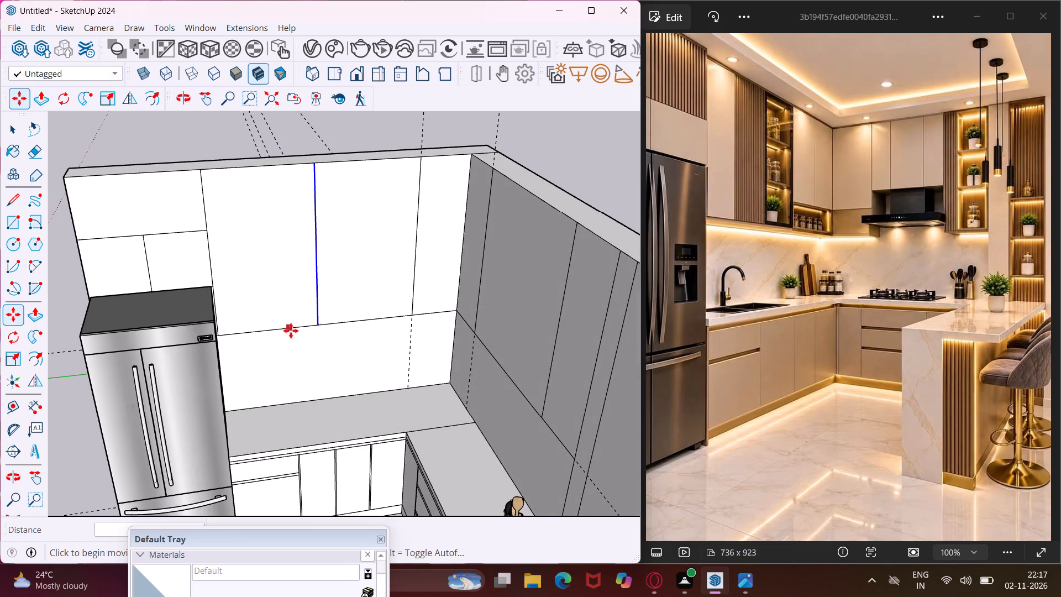
scroll(297, 332, up, 3)
click(325, 322)
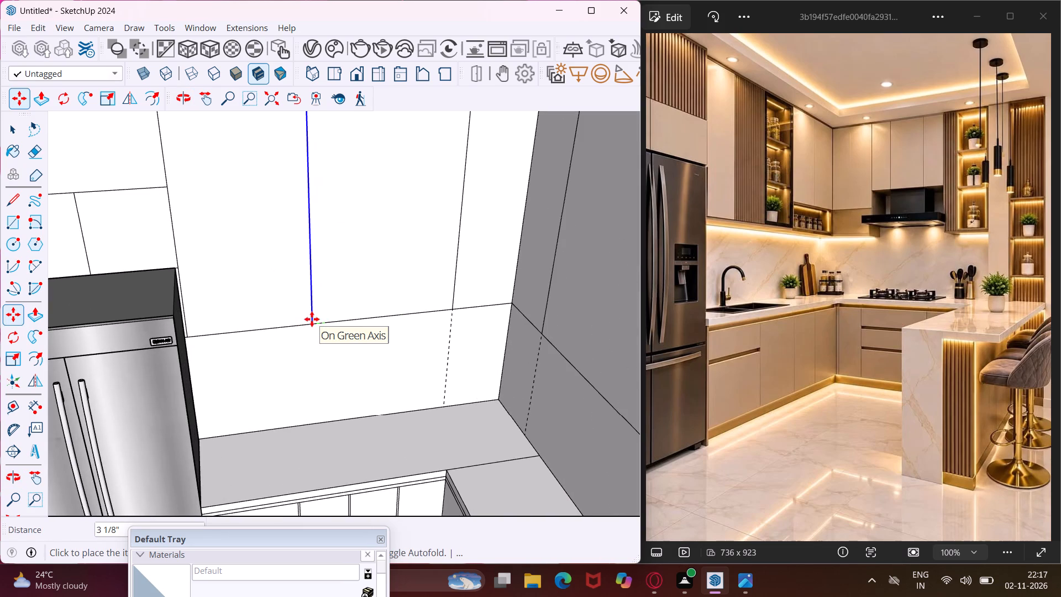
middle_drag(296, 317, 229, 327)
scroll(205, 320, up, 4)
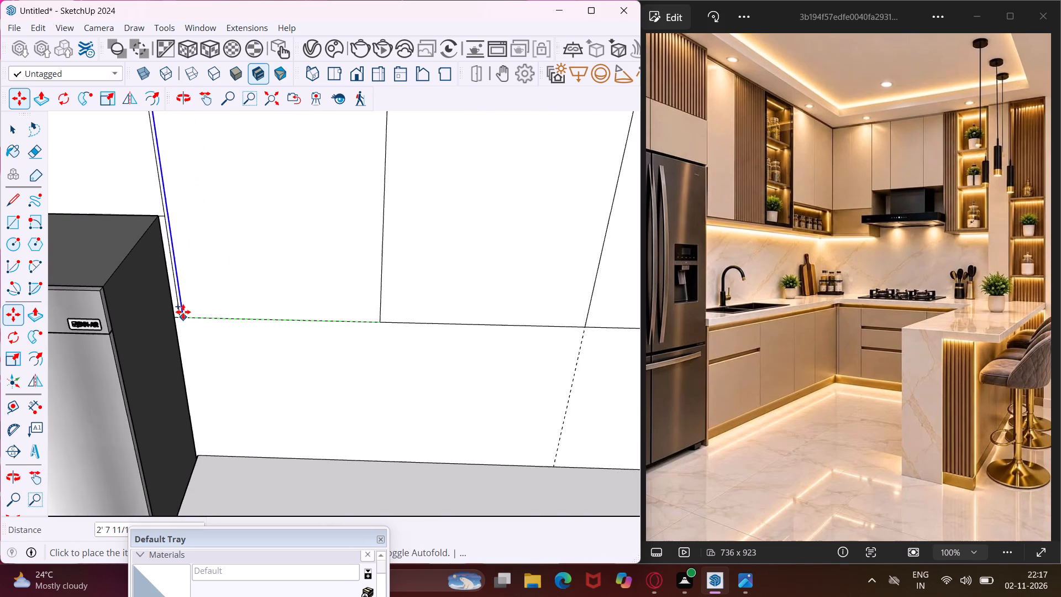
click(182, 312)
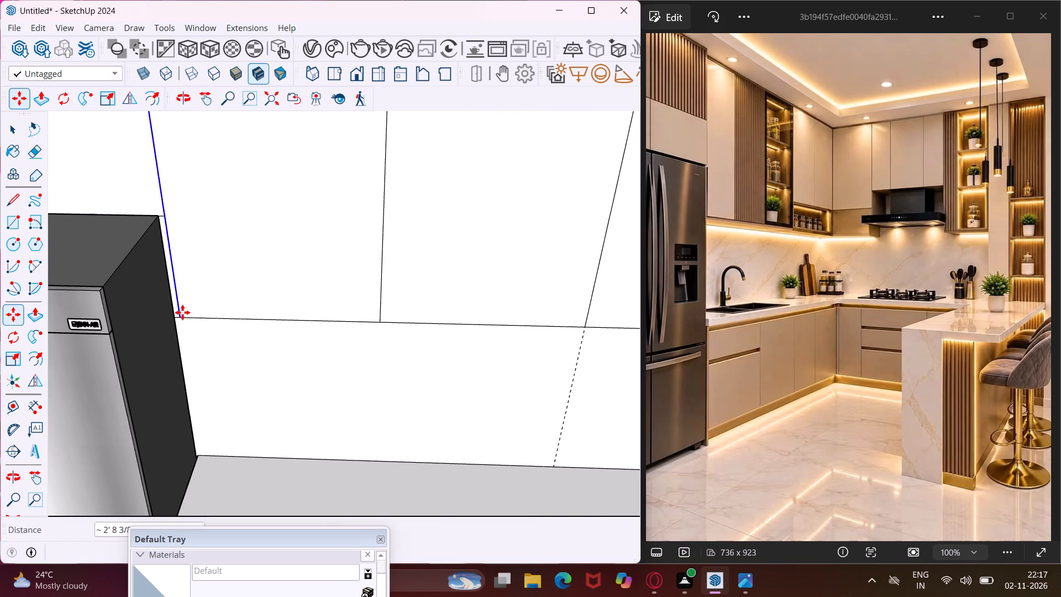
key(slash)
key(3)
key(Return)
scroll(194, 321, down, 2)
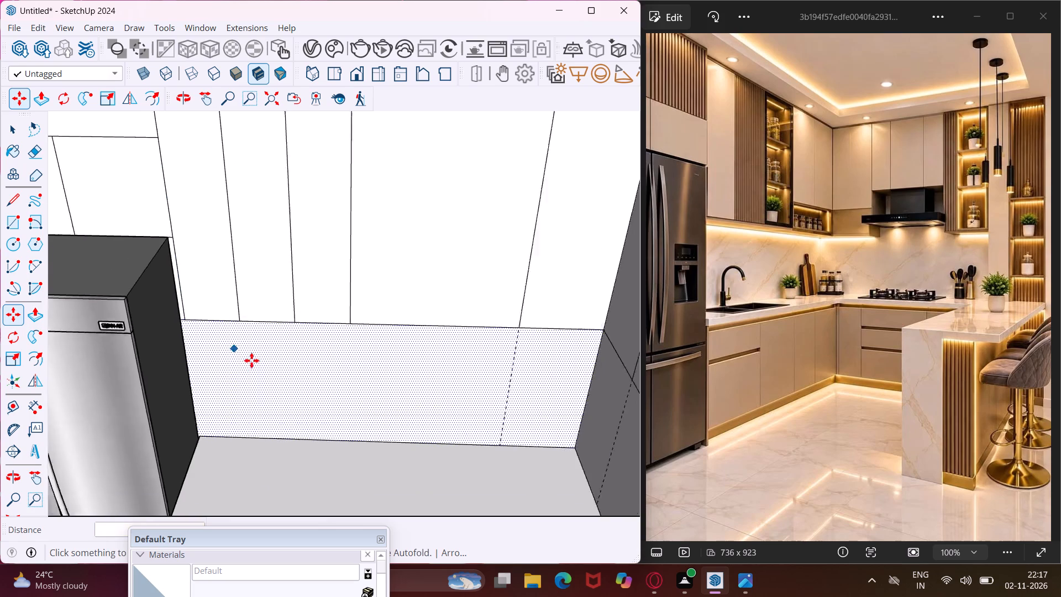
scroll(251, 360, down, 6)
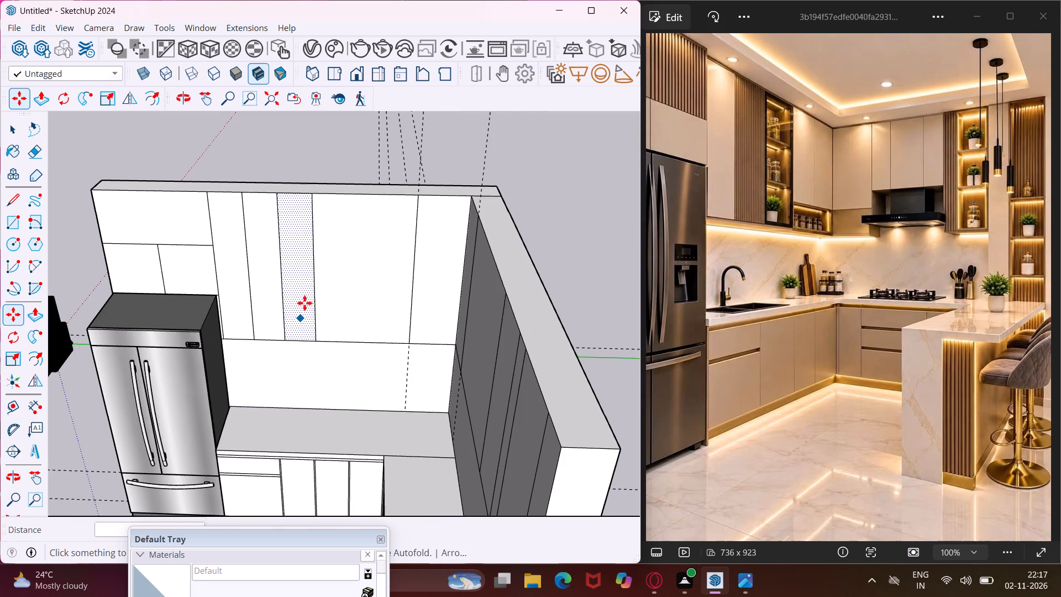
key(Escape)
key(space)
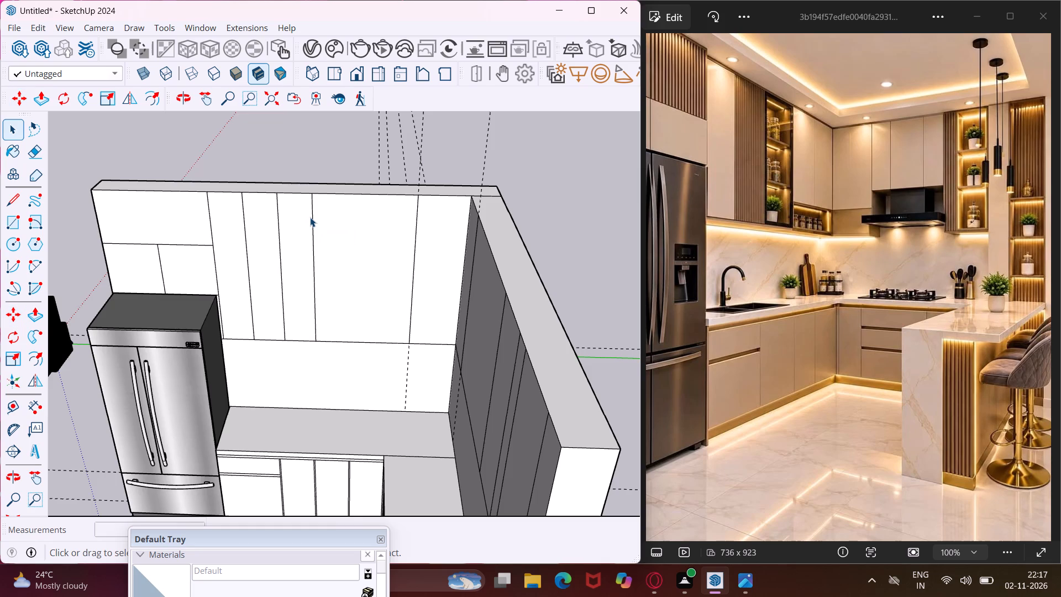
Move the vertical line bounding the third panel from the refrigerator 4 5/8" toward the room's corner to widen that panel.
scroll(310, 217, up, 8)
click(317, 202)
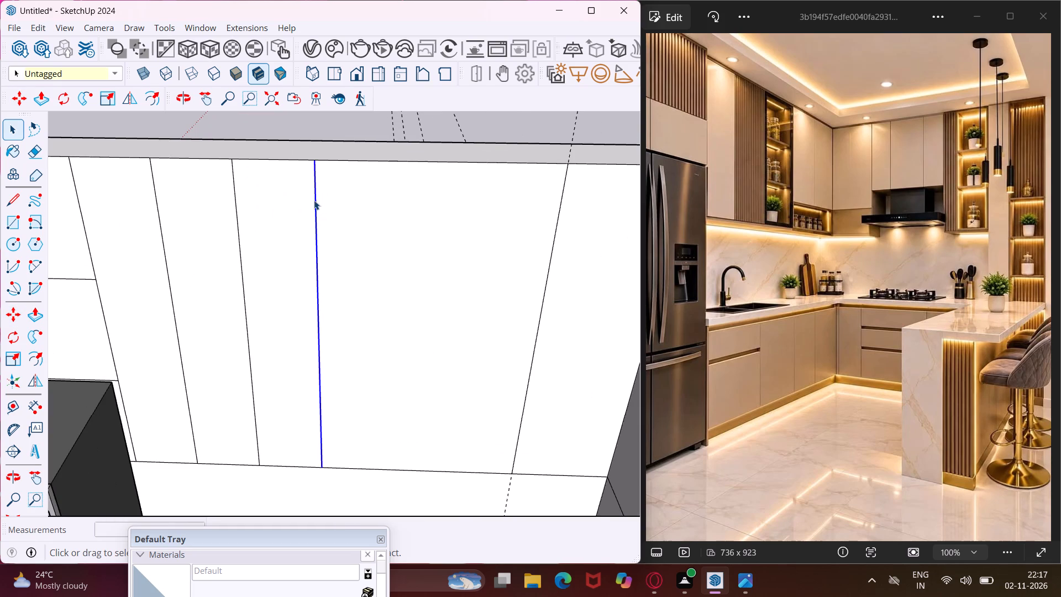
key(m)
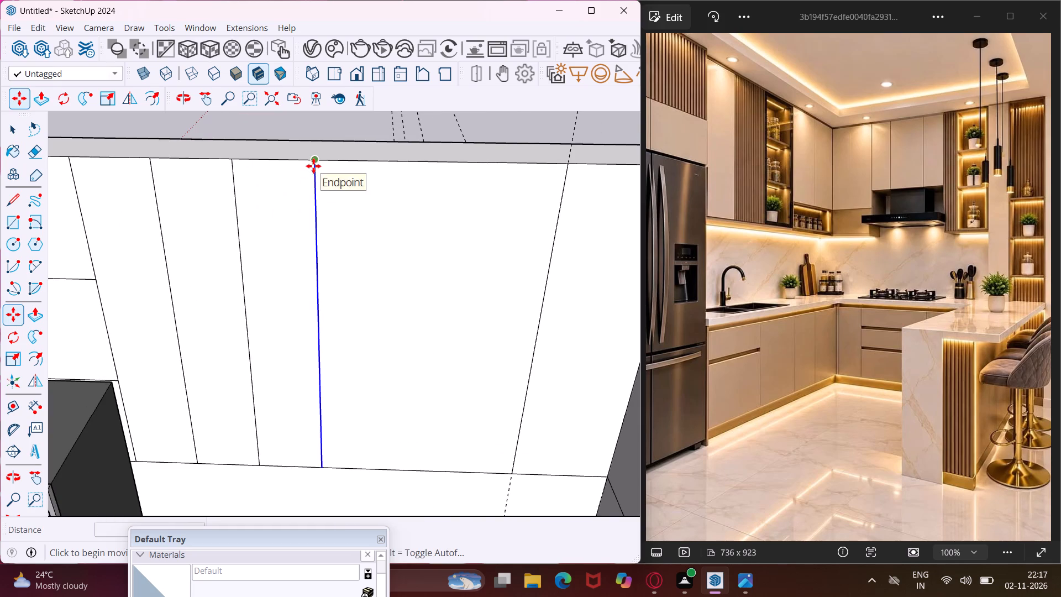
click(314, 163)
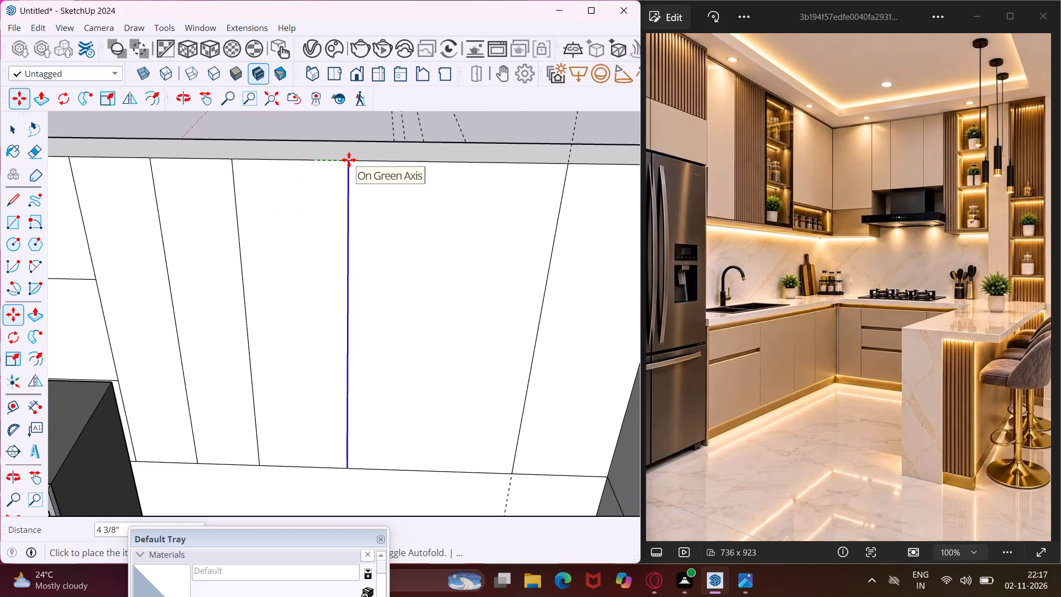
click(351, 161)
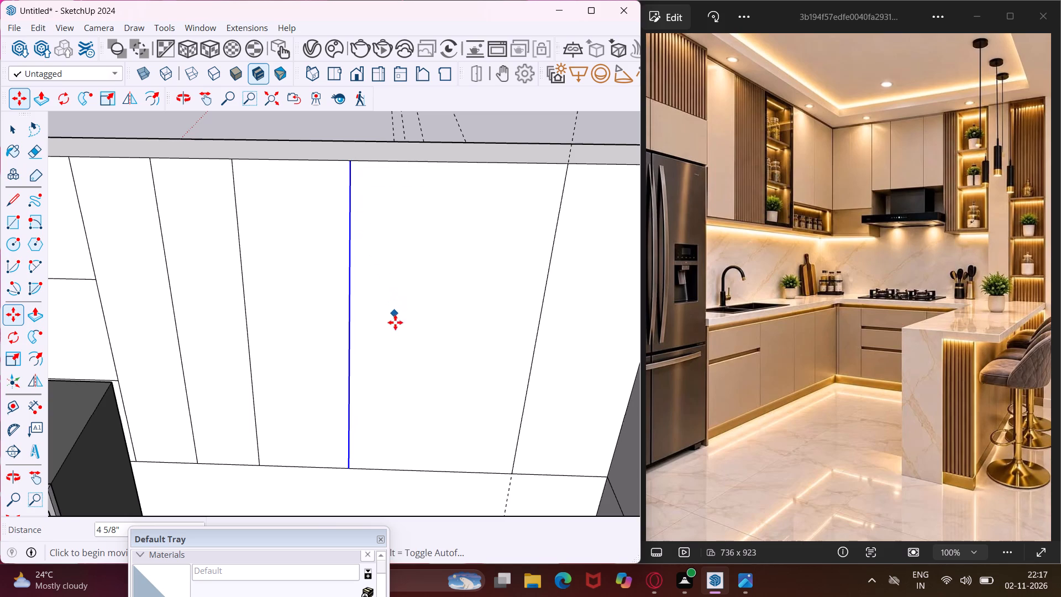
scroll(428, 324, down, 5)
key(Escape)
key(space)
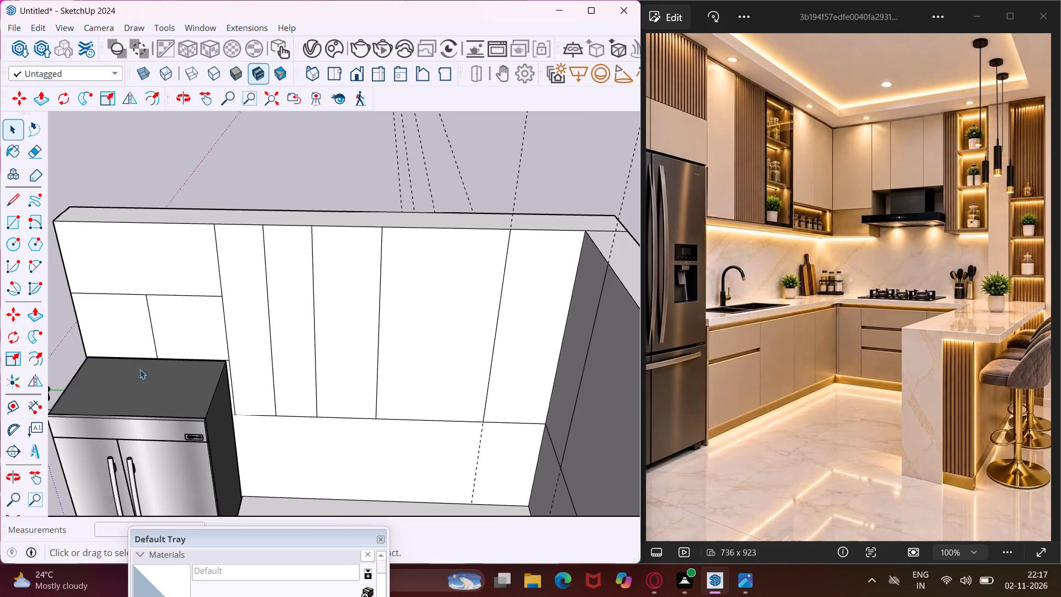
Split the wide panel near the corner with a low horizontal line about 2' 3" long and a central vertical line up to the wall's top.
click(19, 208)
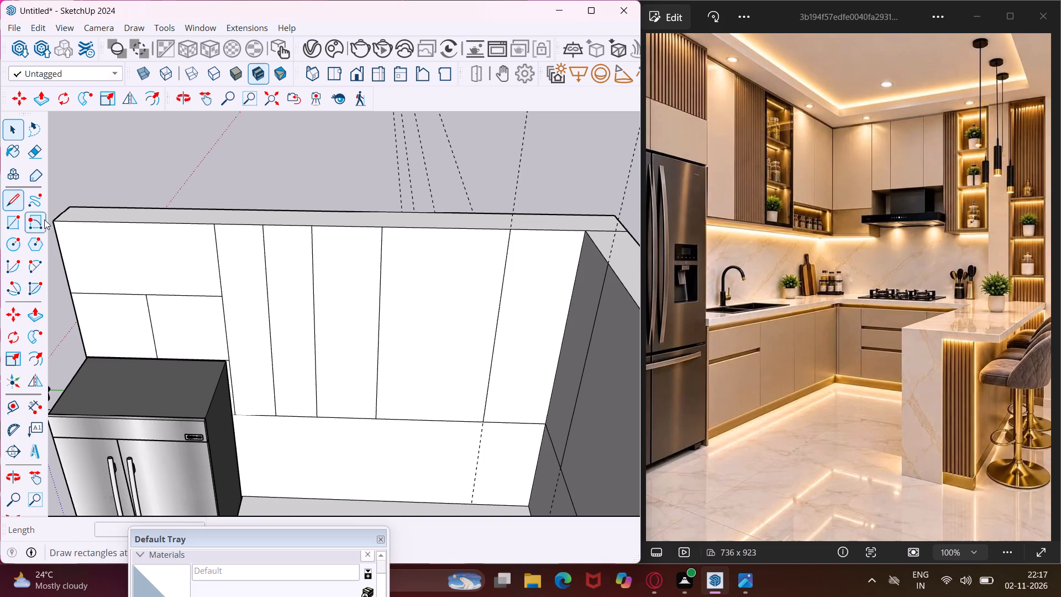
scroll(406, 373, up, 2)
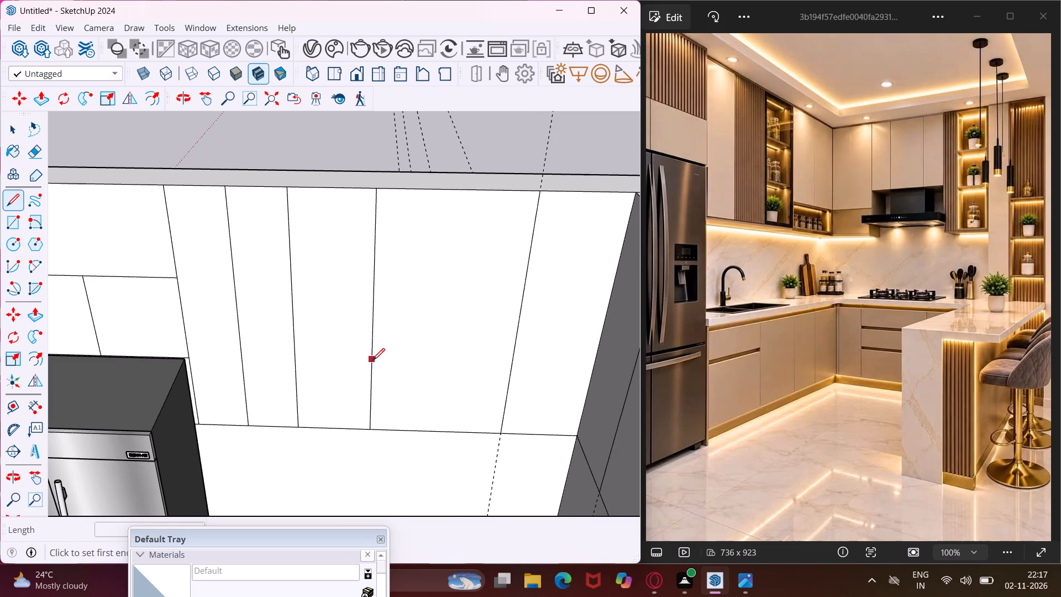
click(372, 360)
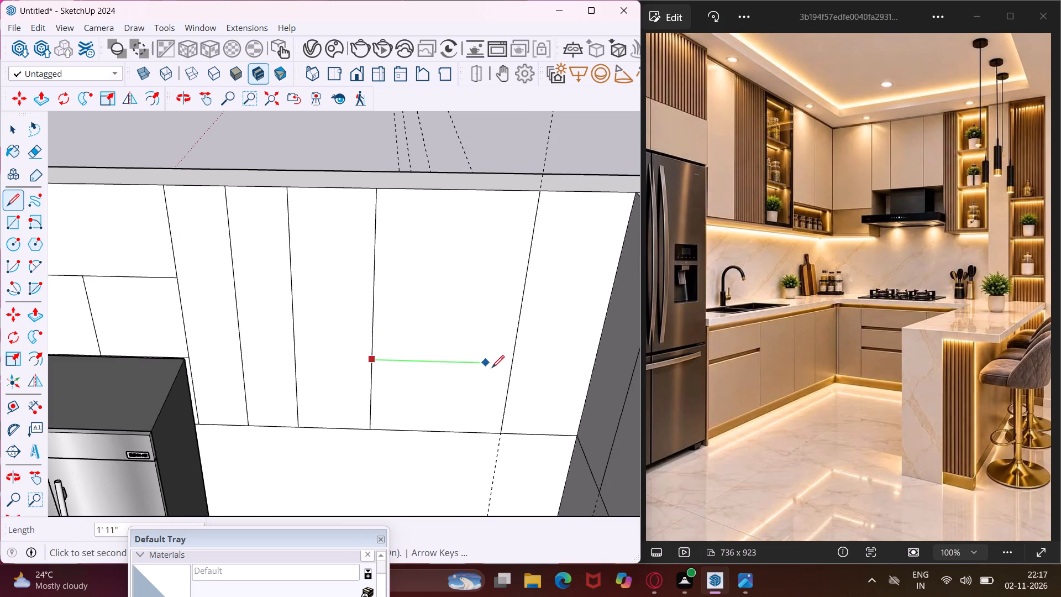
click(512, 364)
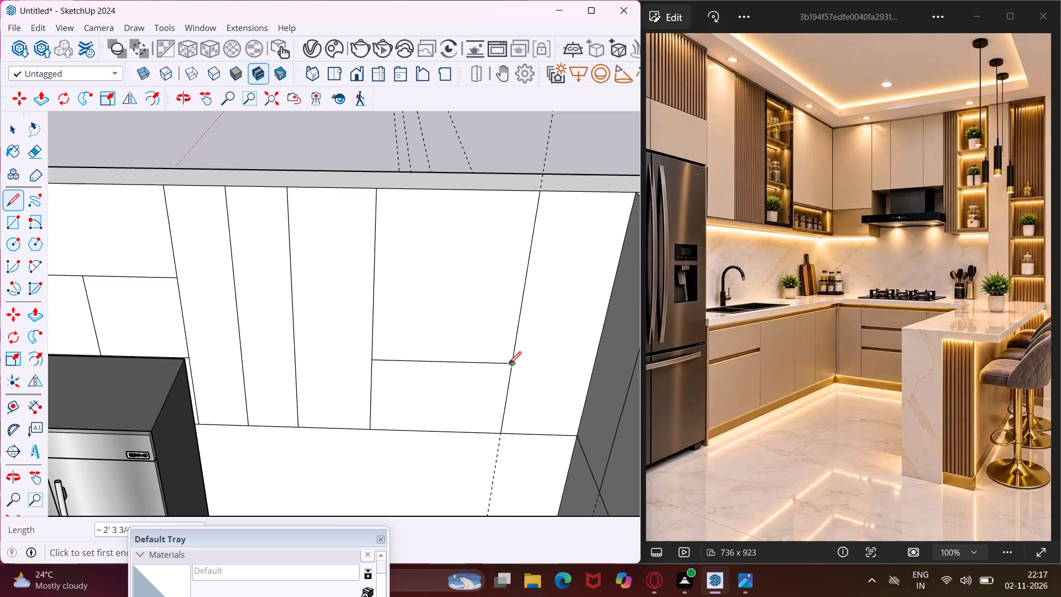
click(445, 362)
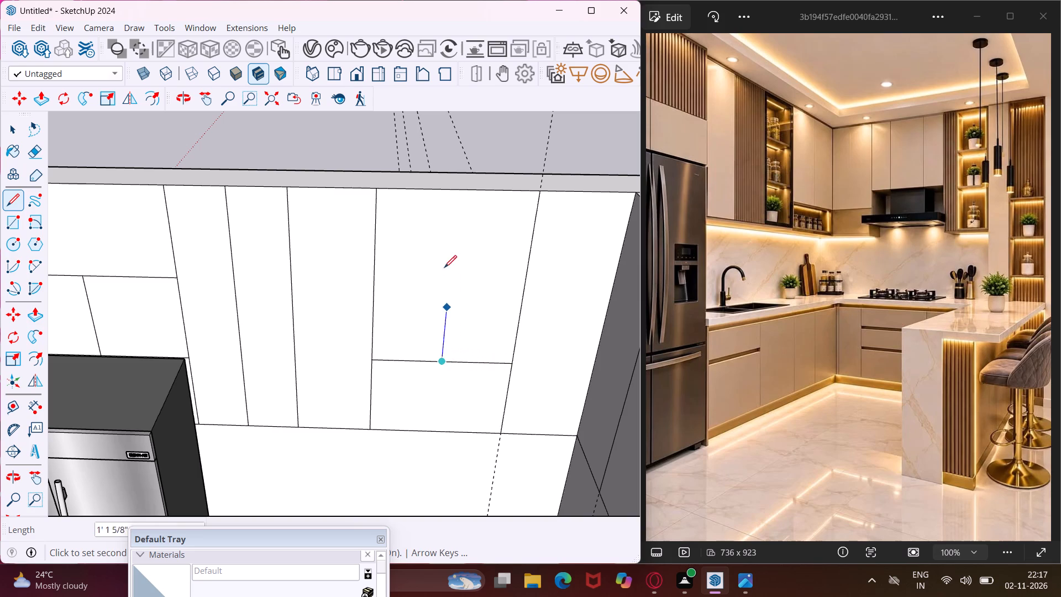
click(454, 195)
key(Escape)
key(space)
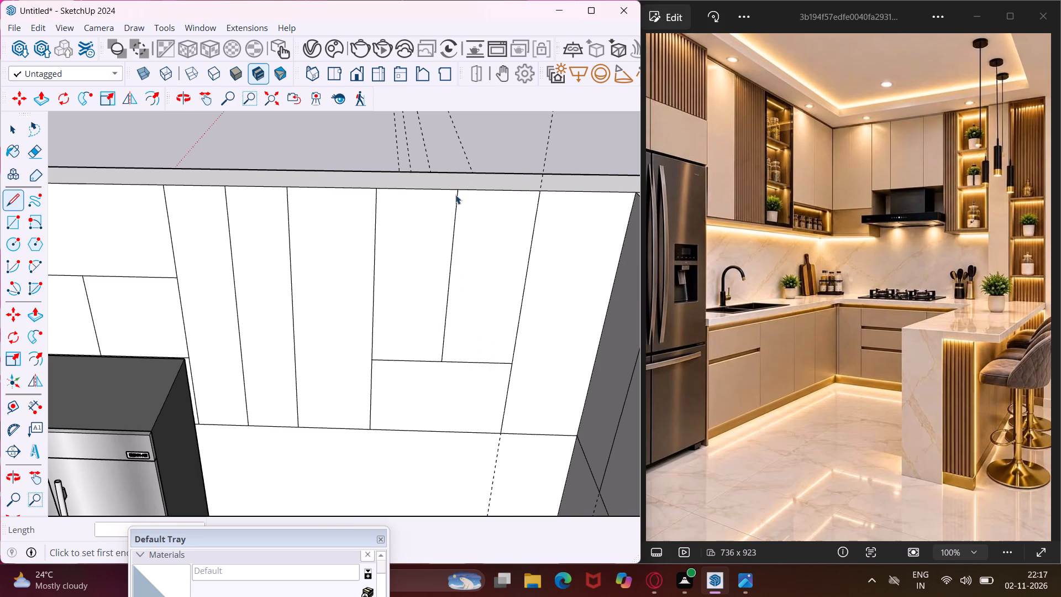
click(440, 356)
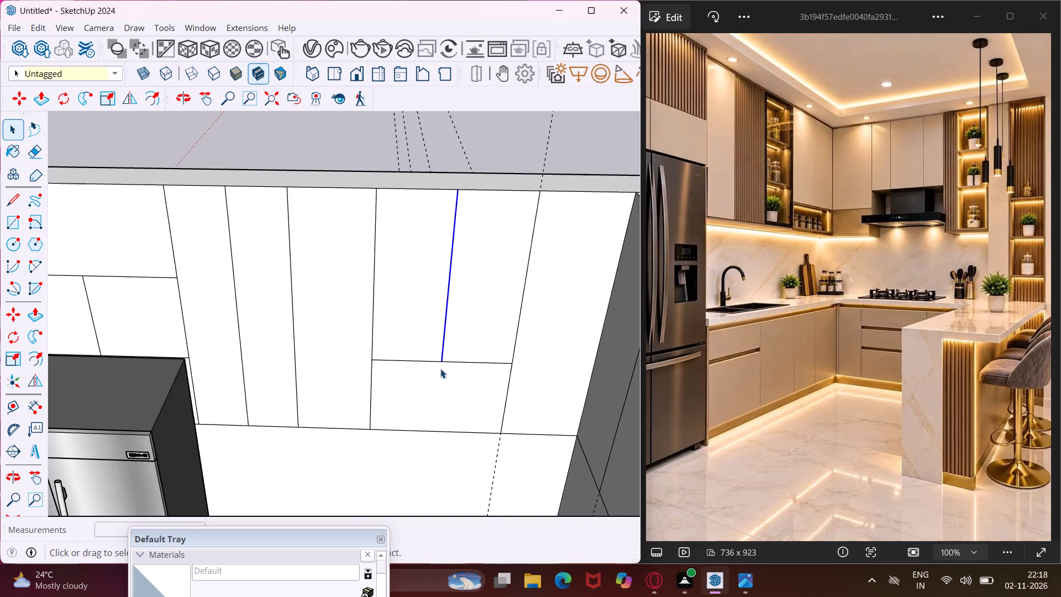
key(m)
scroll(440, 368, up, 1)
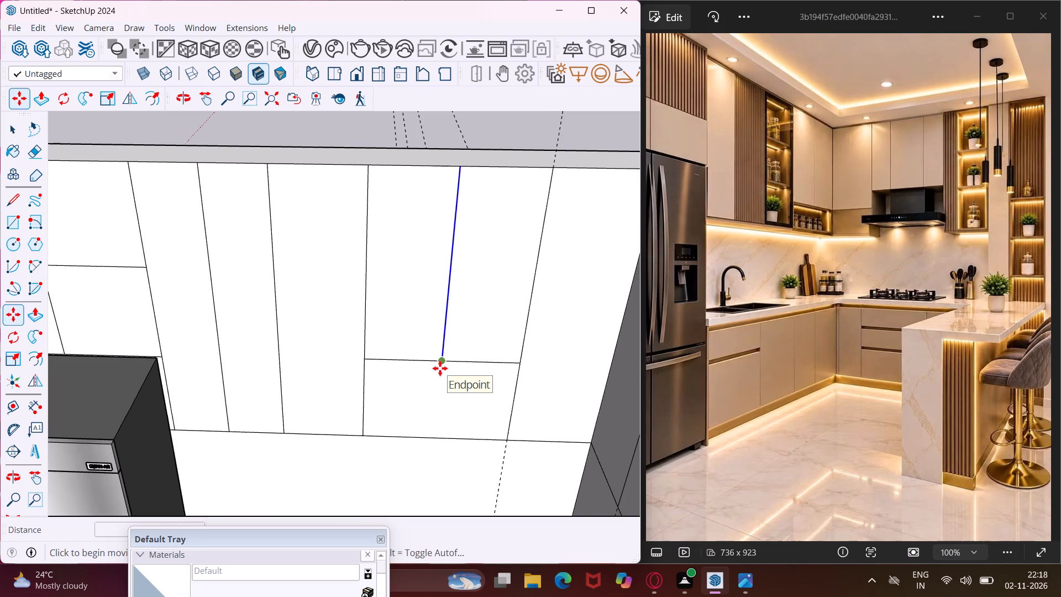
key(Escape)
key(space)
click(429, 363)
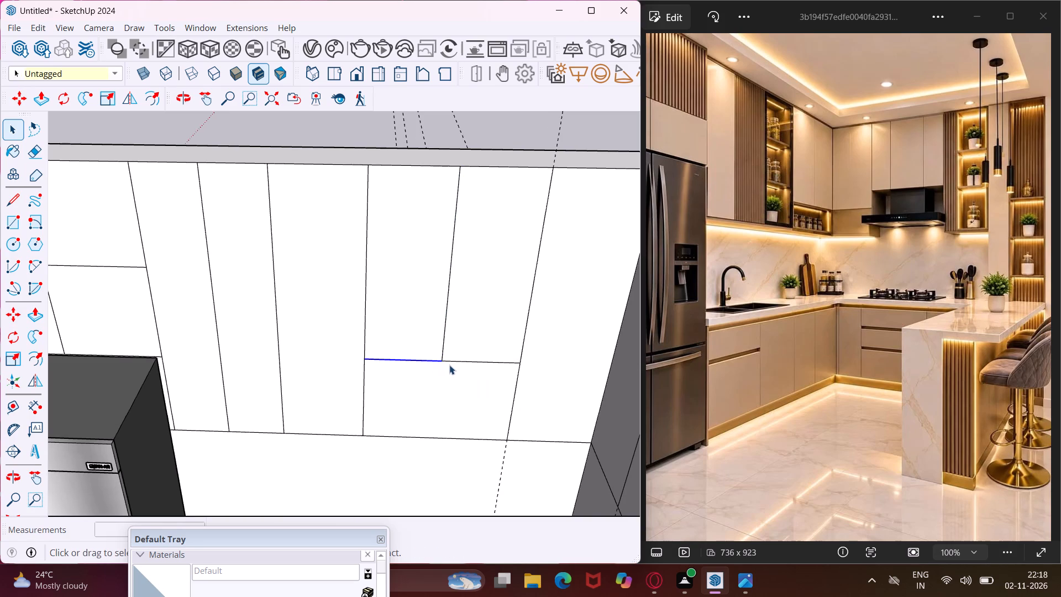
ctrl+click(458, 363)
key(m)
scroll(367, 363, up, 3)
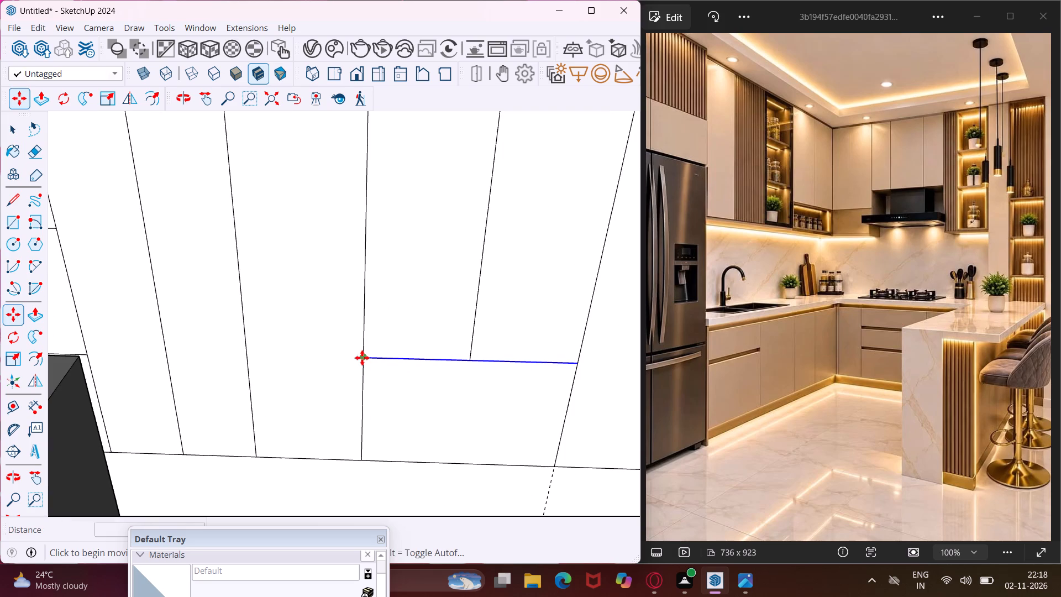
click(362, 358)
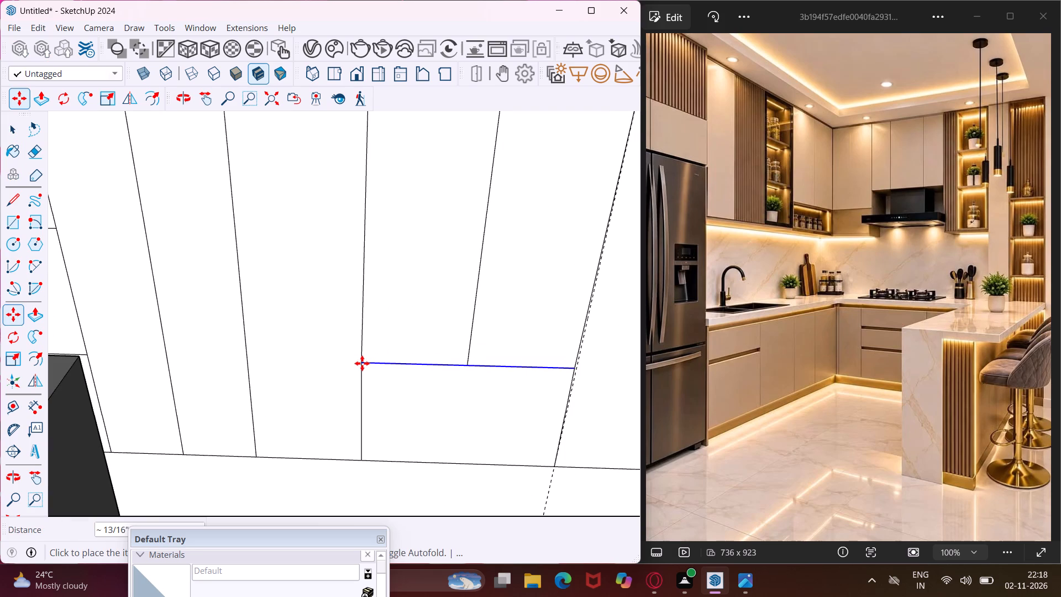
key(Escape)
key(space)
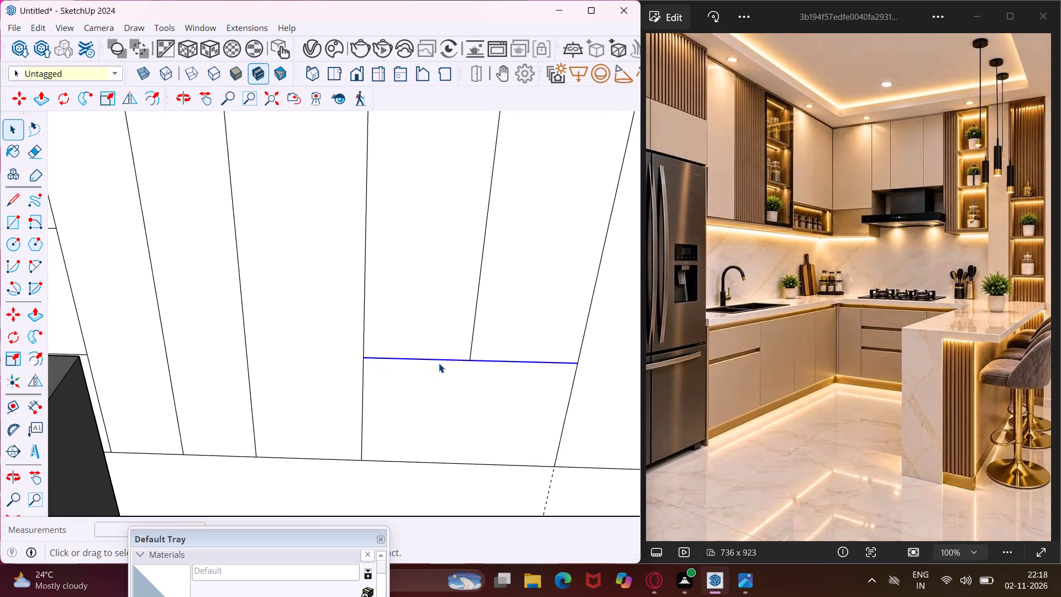
Copy the full-width horizontal line above the refrigerator 0.4" upward to form a narrow gap.
scroll(439, 363, down, 10)
scroll(218, 308, up, 3)
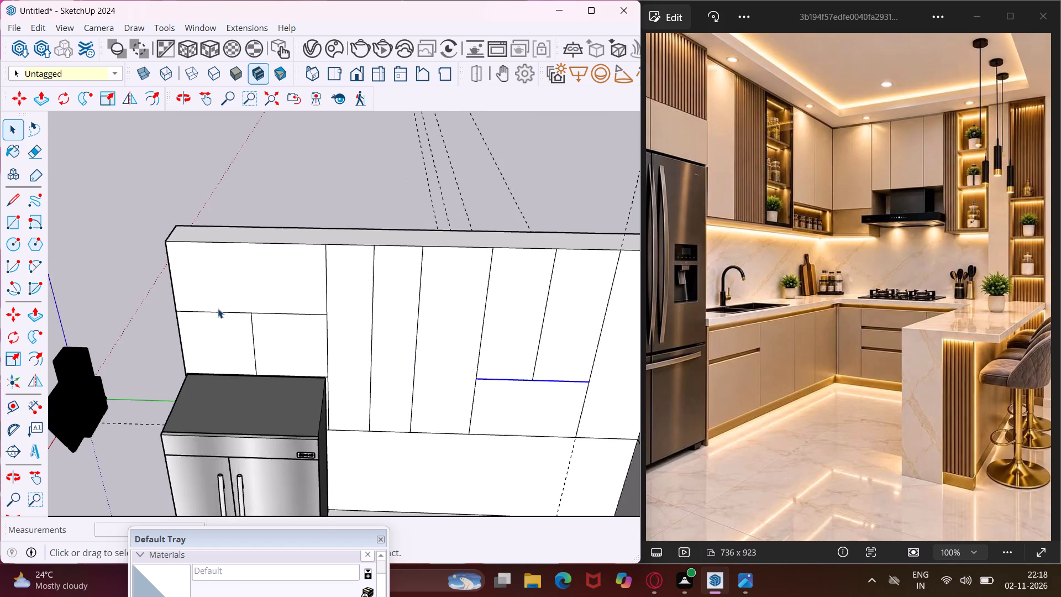
scroll(218, 308, up, 9)
click(243, 319)
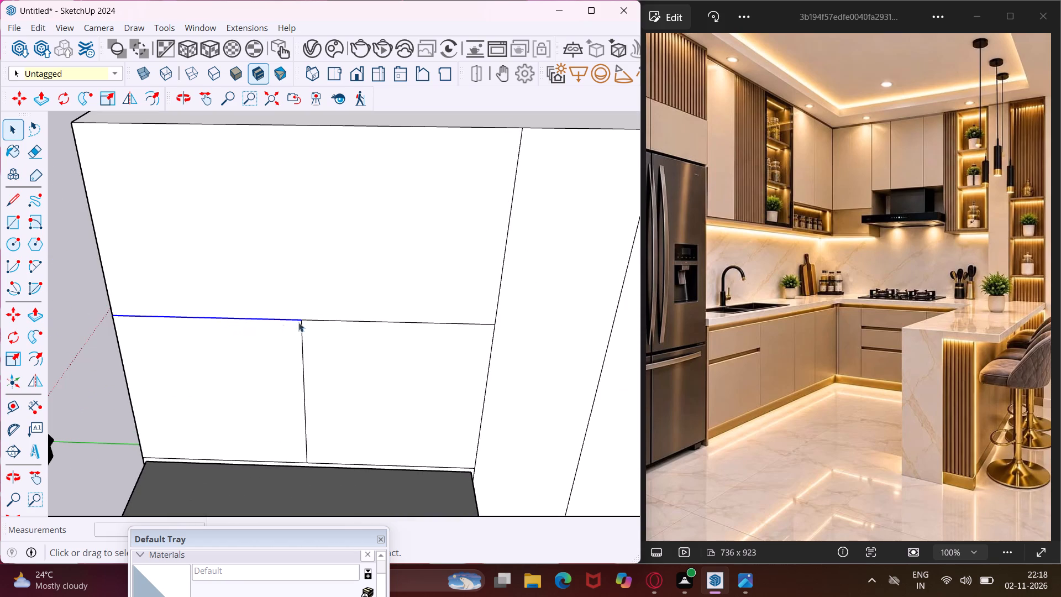
ctrl+click(337, 322)
key(m)
scroll(470, 331, up, 2)
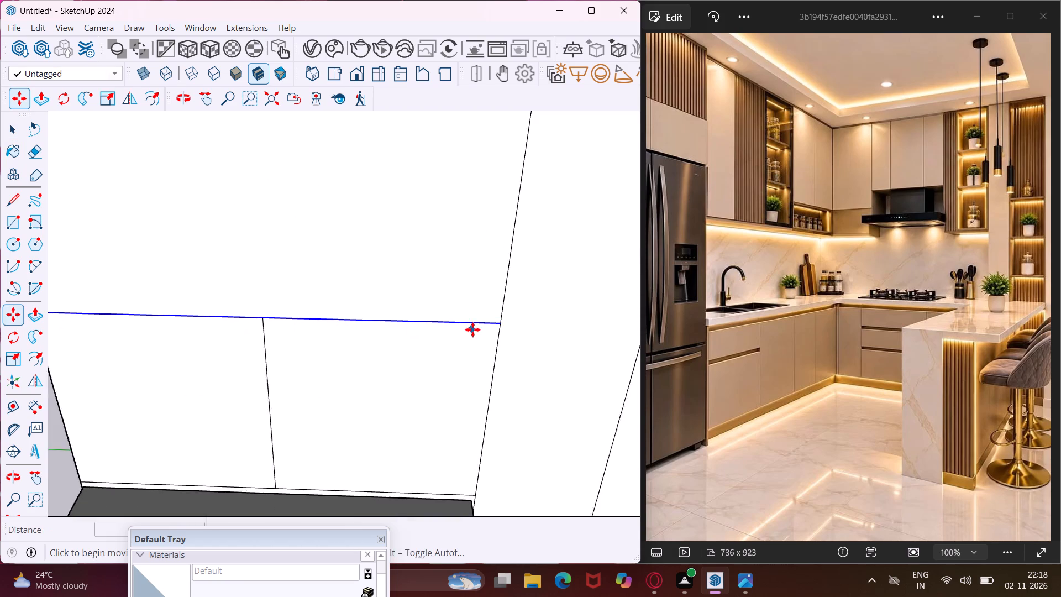
scroll(472, 329, up, 1)
click(501, 324)
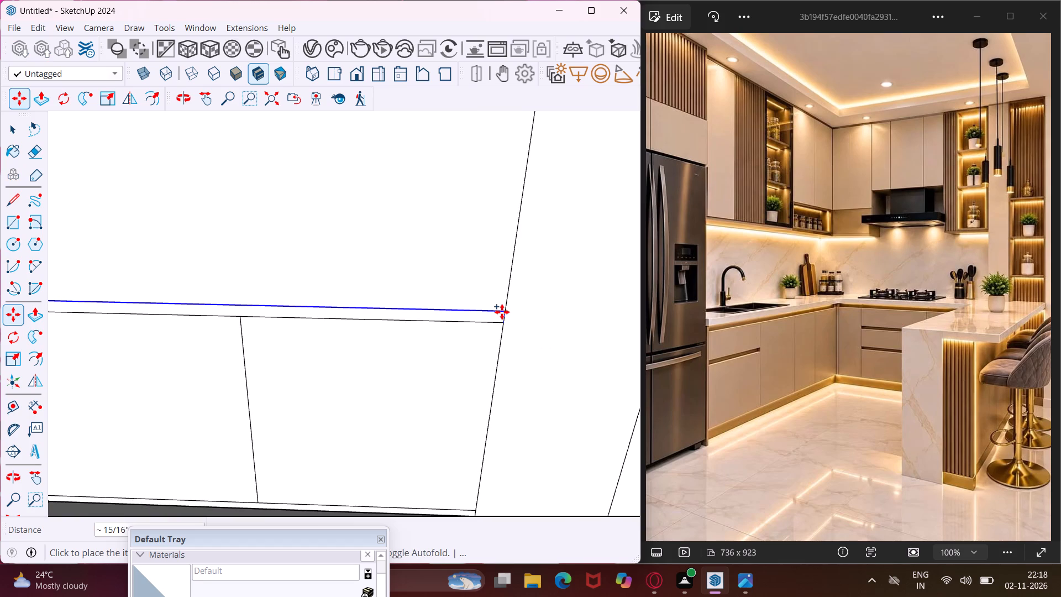
text(.4")
key(Return)
key(Escape)
key(space)
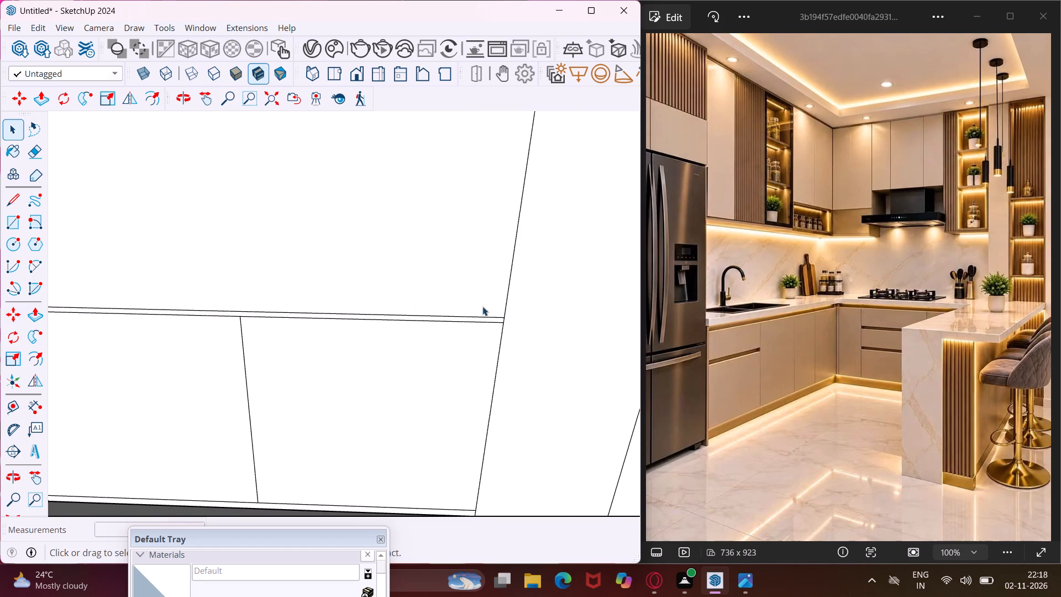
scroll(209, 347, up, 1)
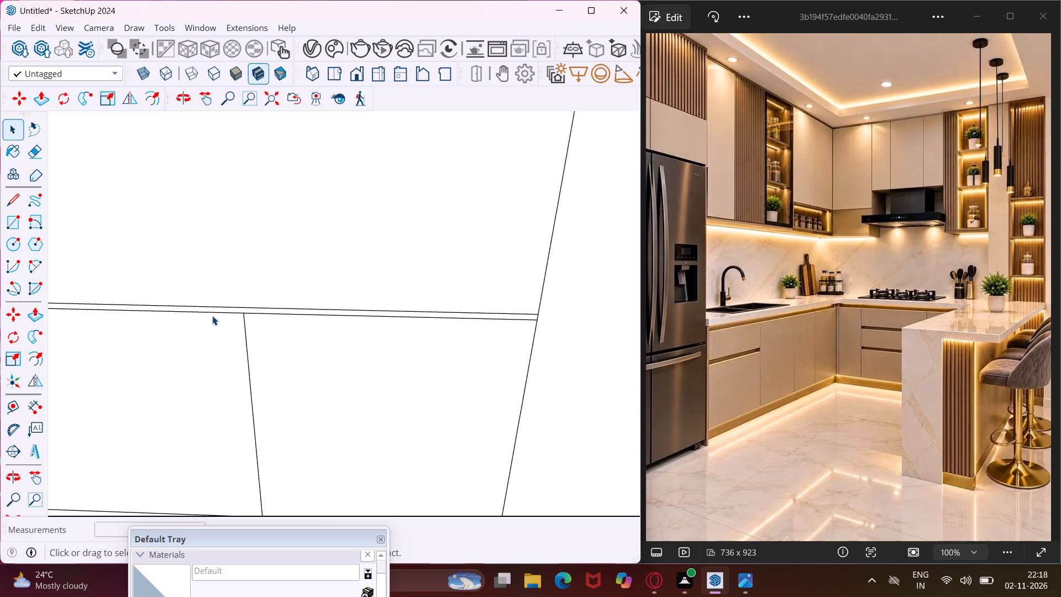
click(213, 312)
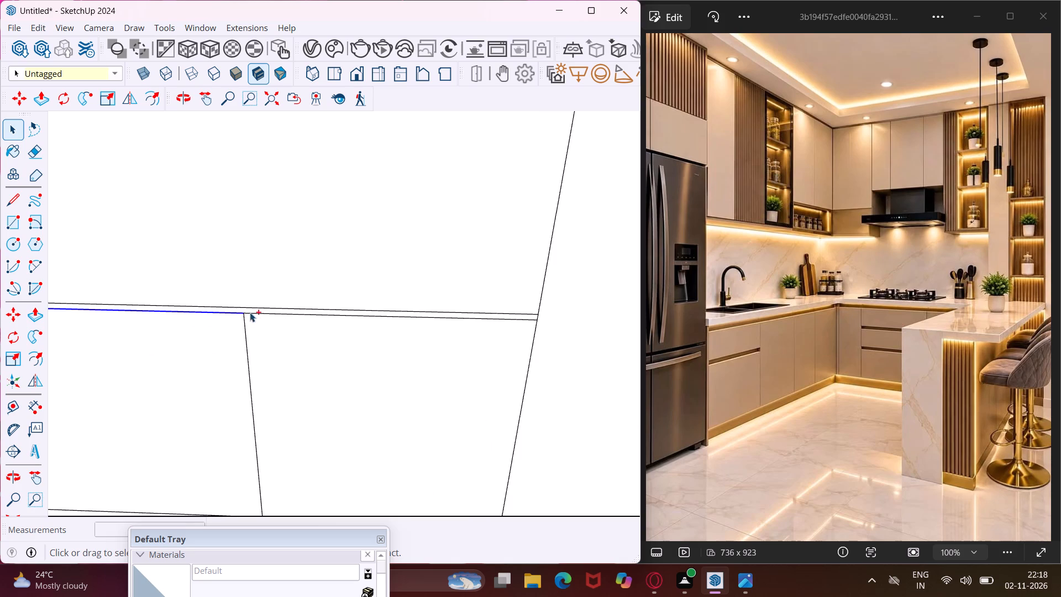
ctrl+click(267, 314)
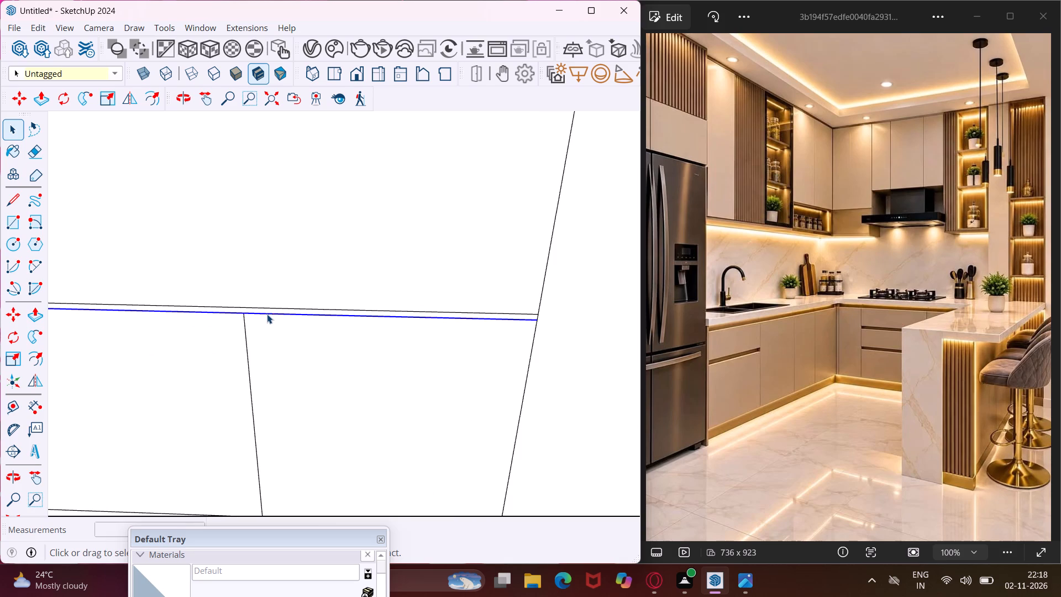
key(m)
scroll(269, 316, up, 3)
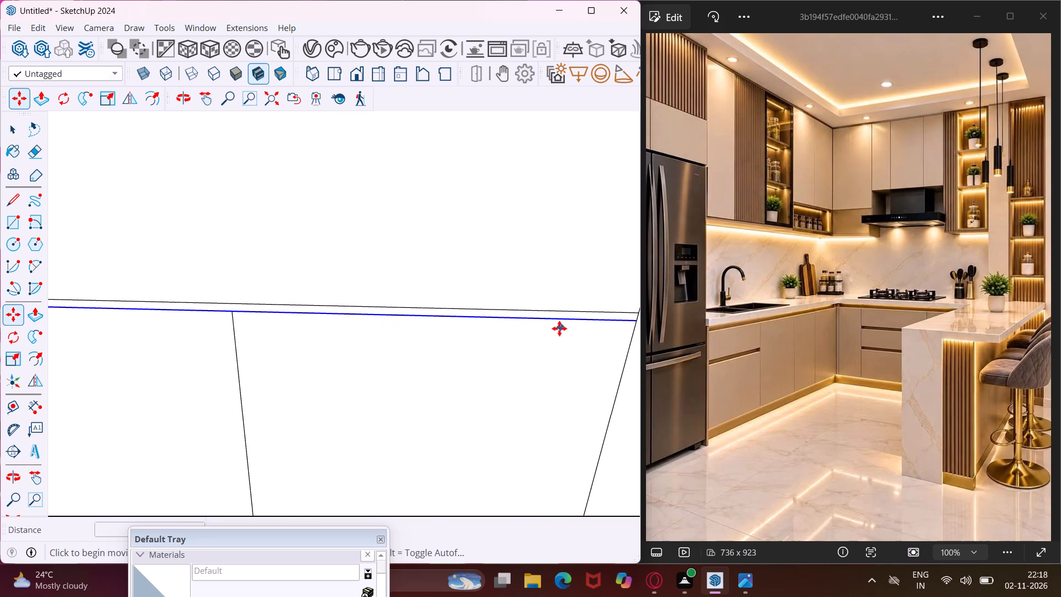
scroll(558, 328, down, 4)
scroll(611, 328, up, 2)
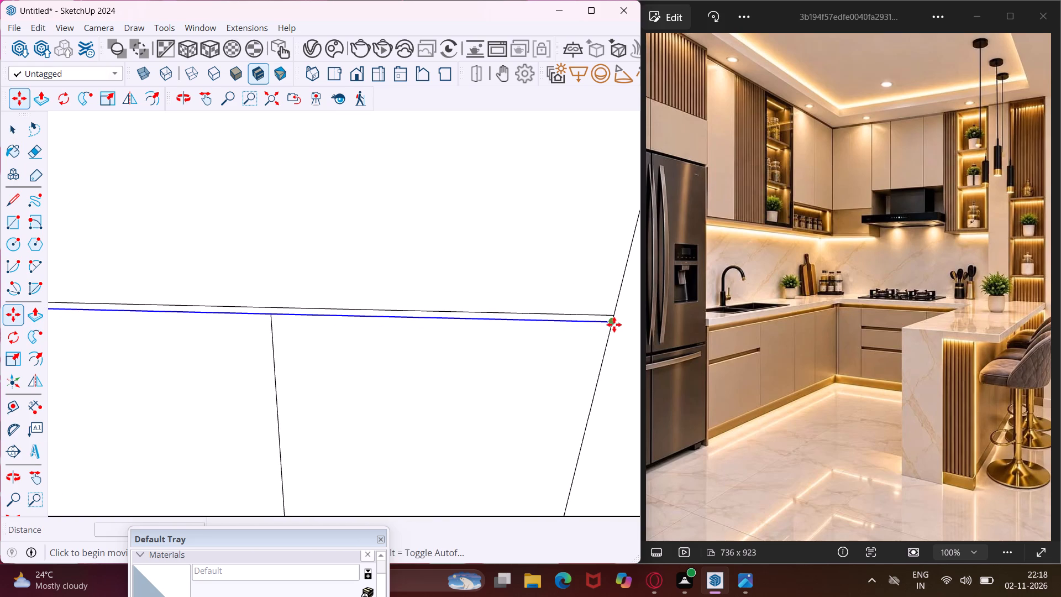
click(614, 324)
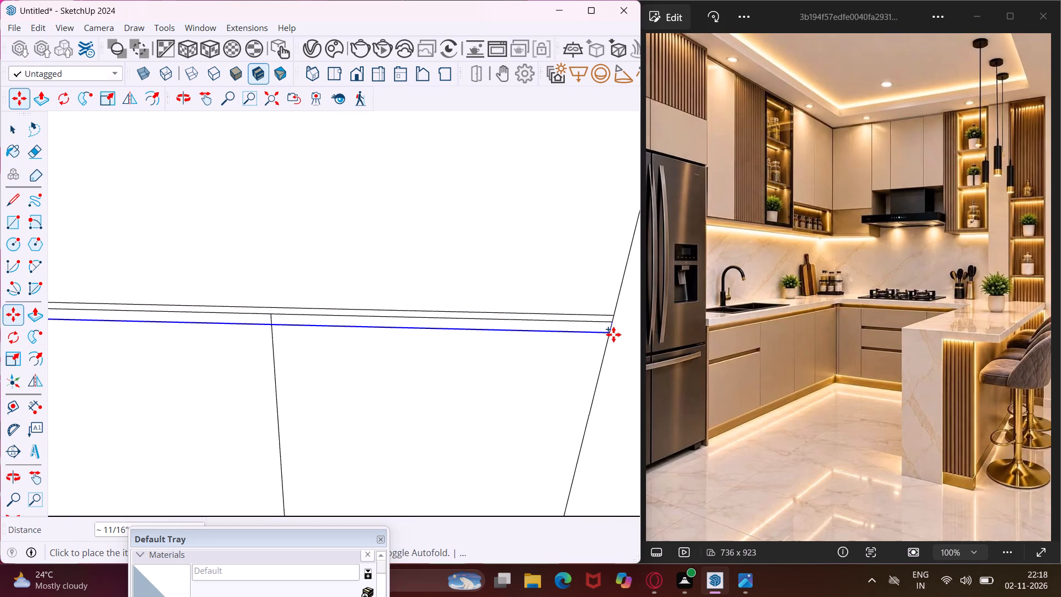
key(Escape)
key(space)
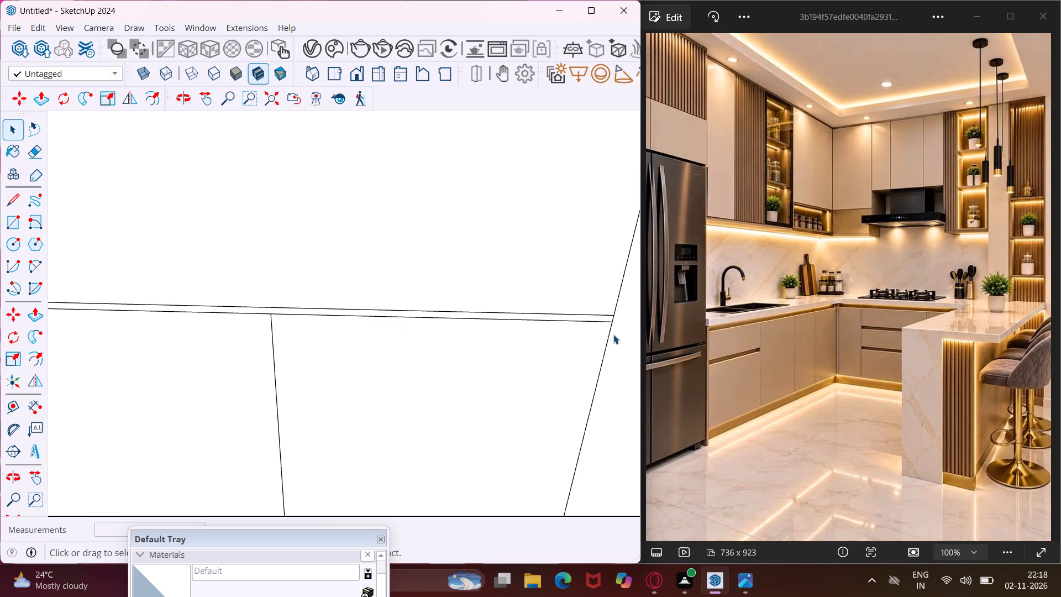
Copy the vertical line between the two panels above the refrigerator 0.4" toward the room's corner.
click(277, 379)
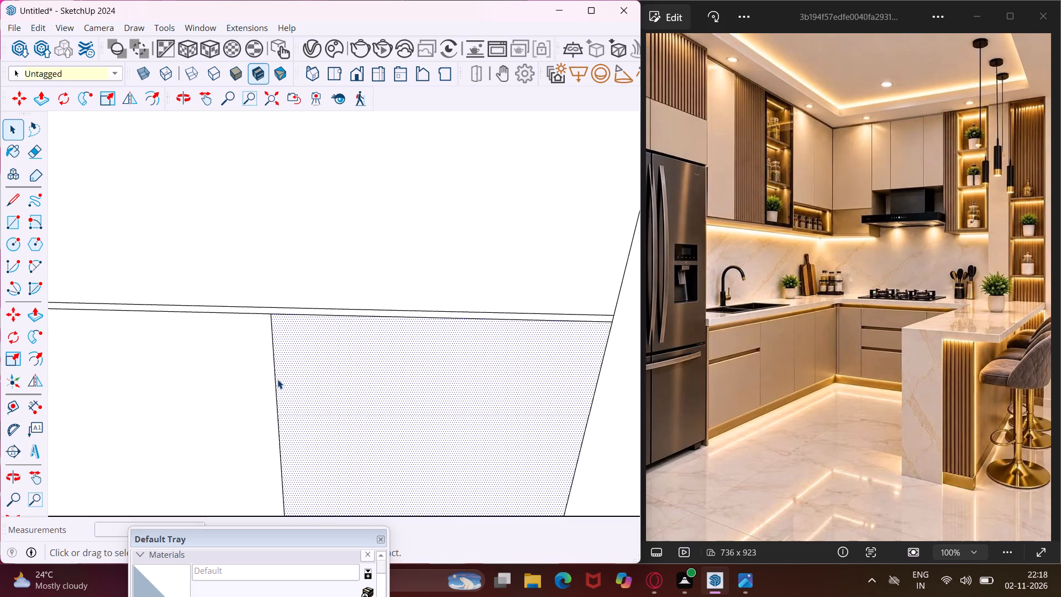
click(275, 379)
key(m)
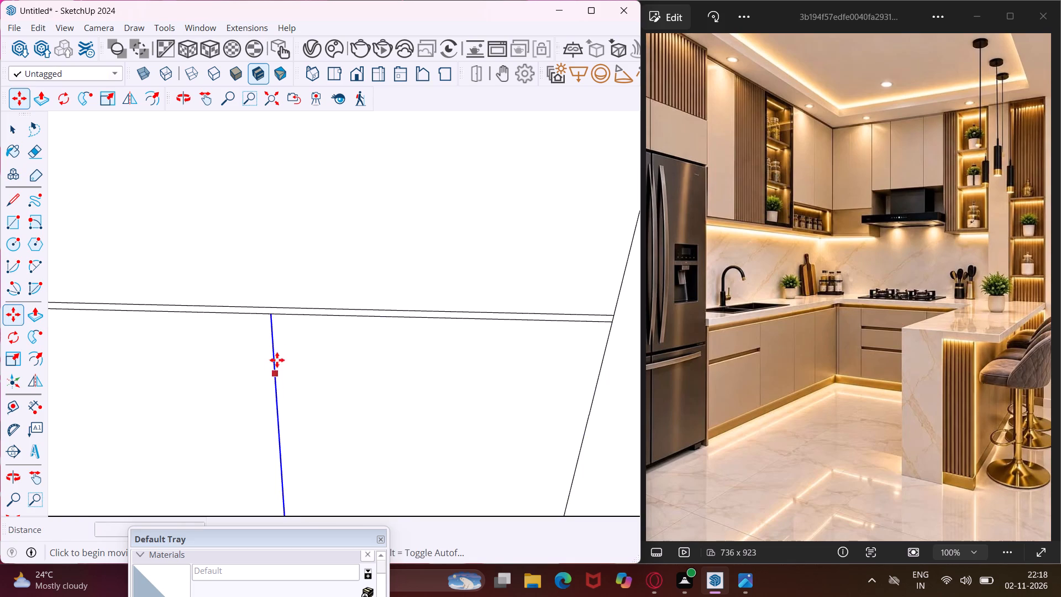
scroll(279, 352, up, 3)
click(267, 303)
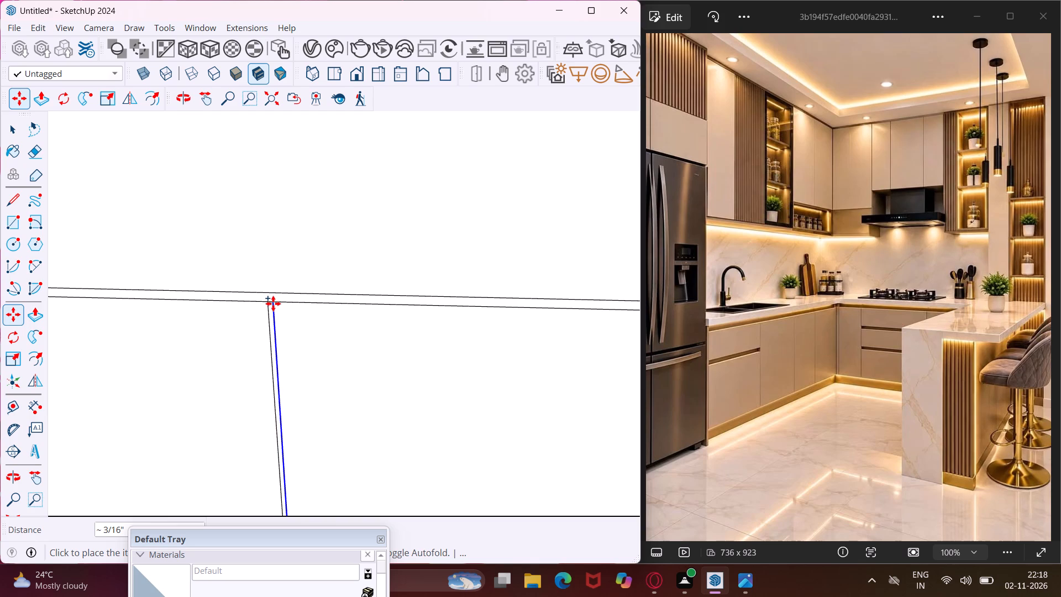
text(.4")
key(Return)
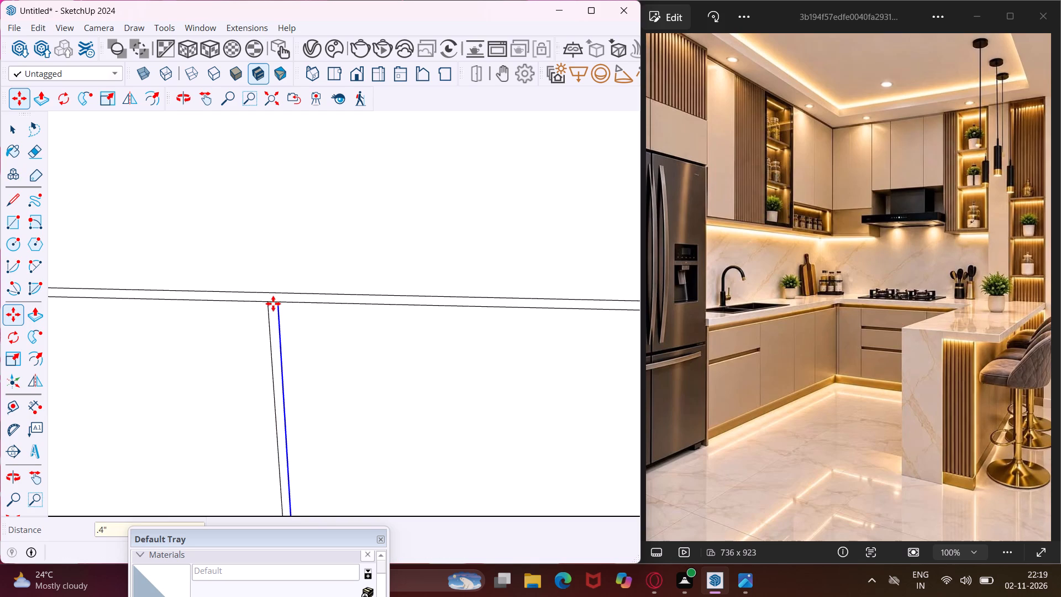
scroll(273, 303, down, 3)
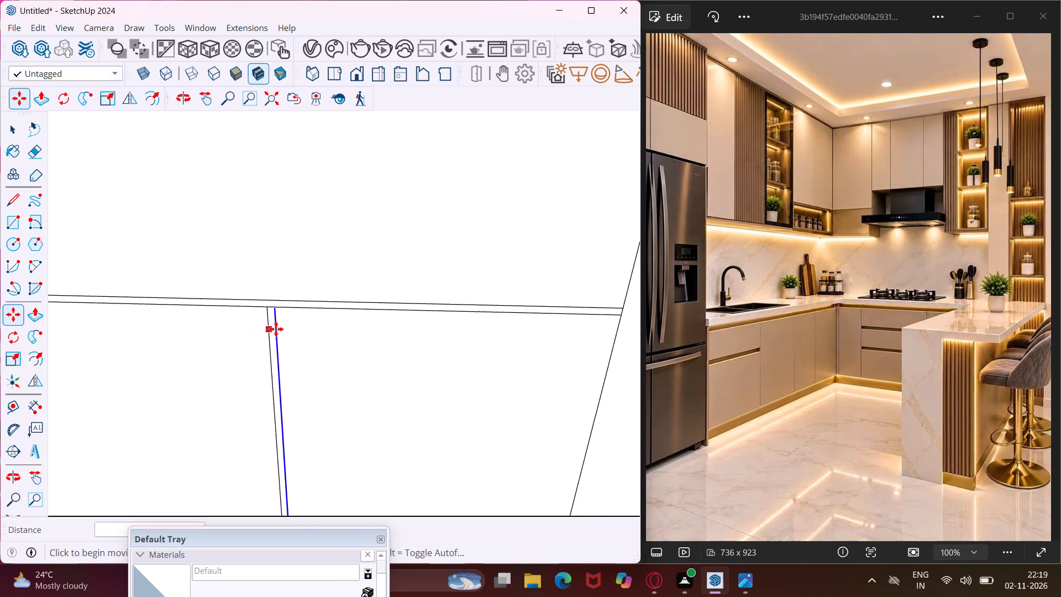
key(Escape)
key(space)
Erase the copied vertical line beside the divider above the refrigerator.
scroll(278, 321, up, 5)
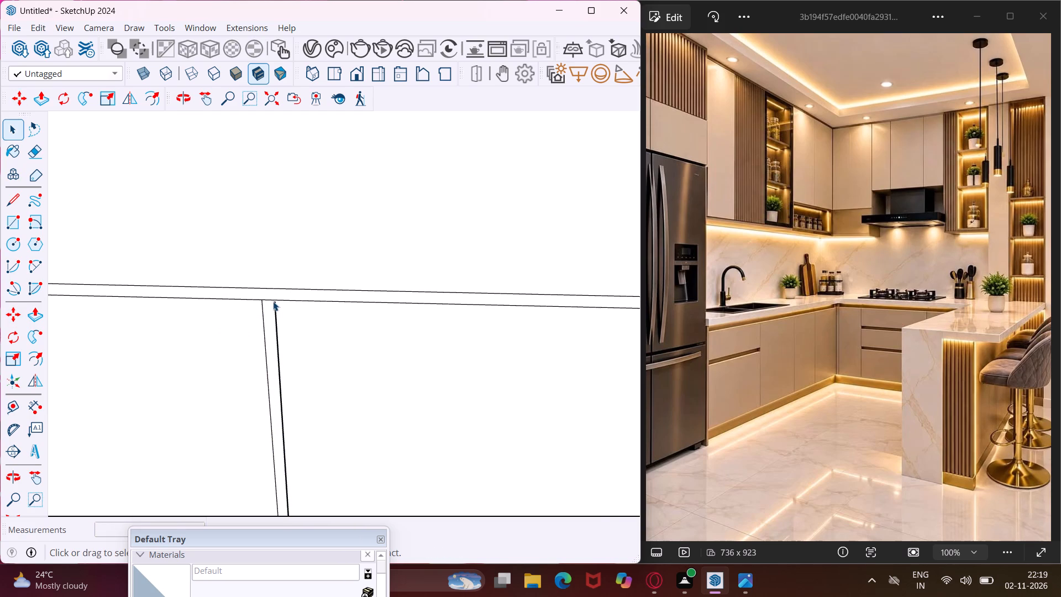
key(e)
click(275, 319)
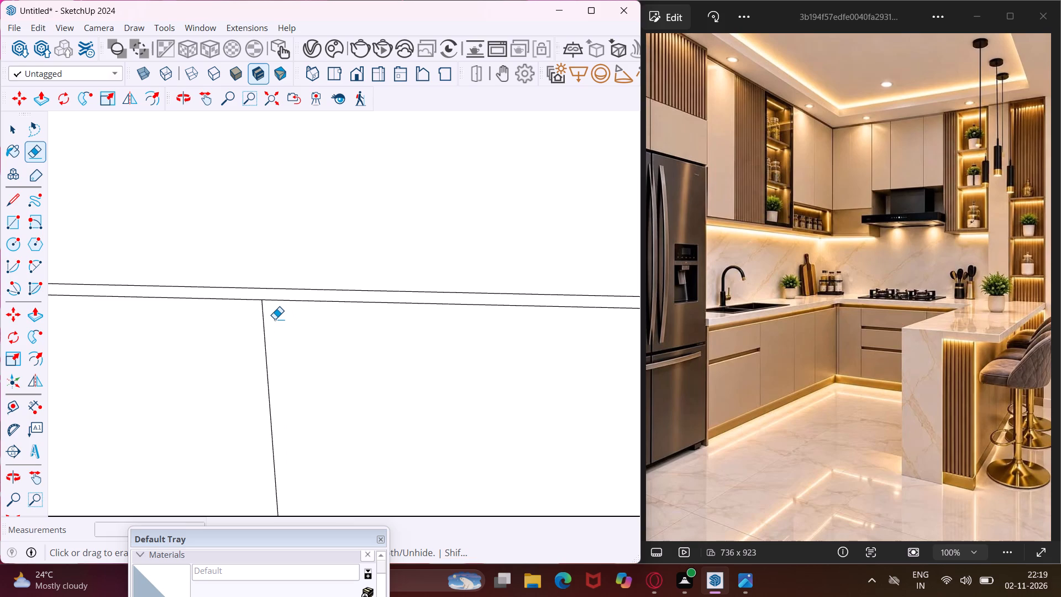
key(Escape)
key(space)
Copy the vertical divider between the two panels above the refrigerator 0.4" toward the room's corner to form a narrow gap.
click(262, 302)
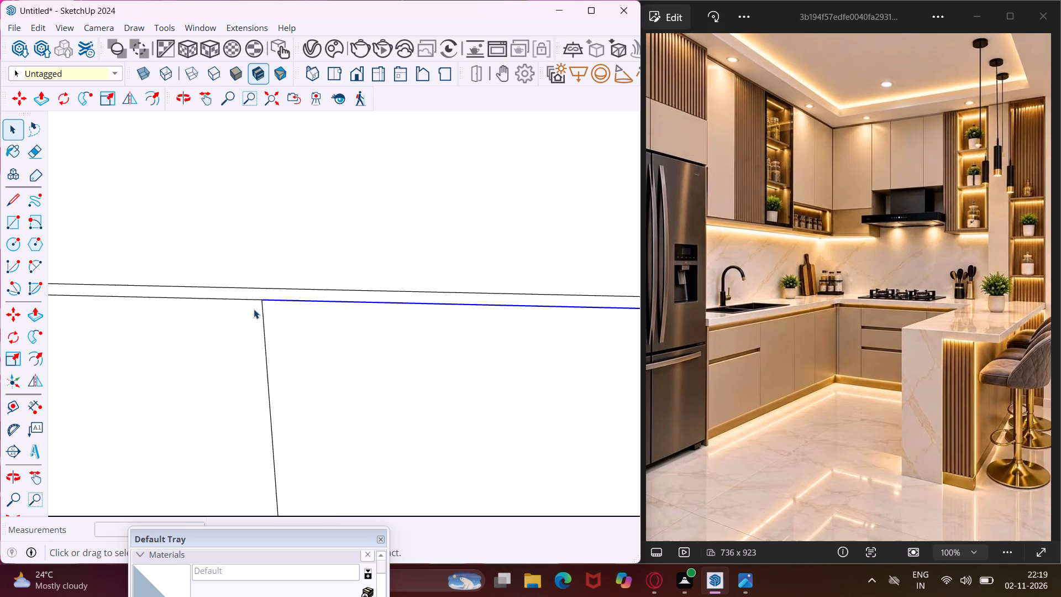
click(261, 316)
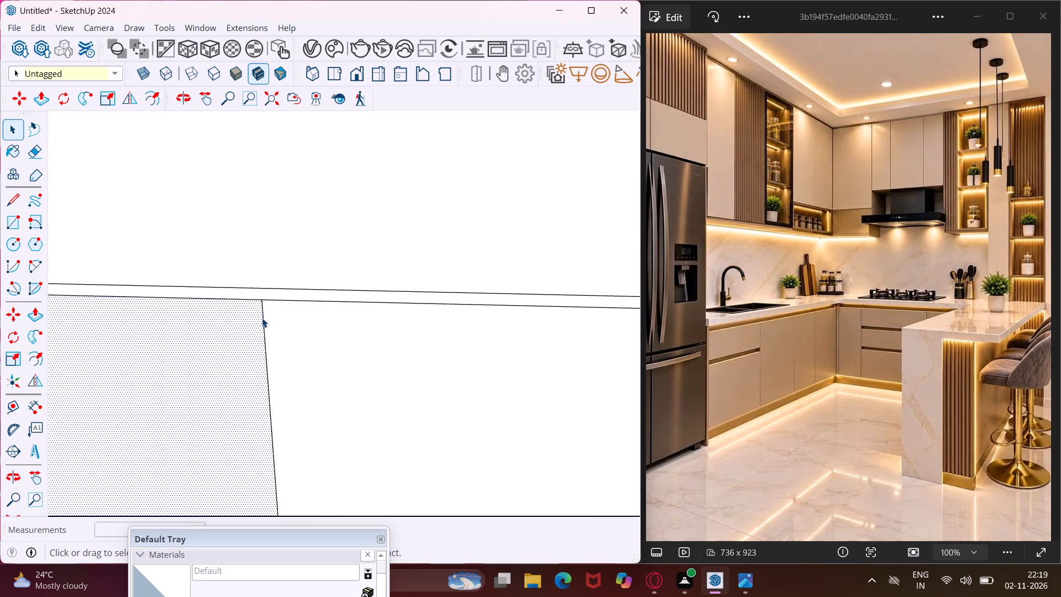
click(263, 323)
key(m)
scroll(264, 309, up, 5)
click(259, 295)
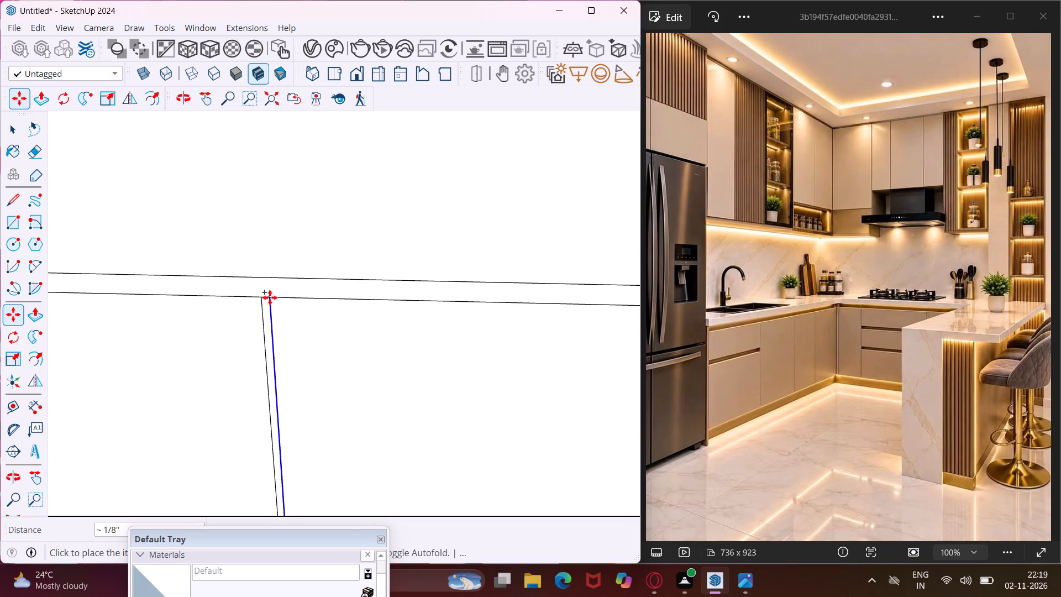
text(.4")
key(Return)
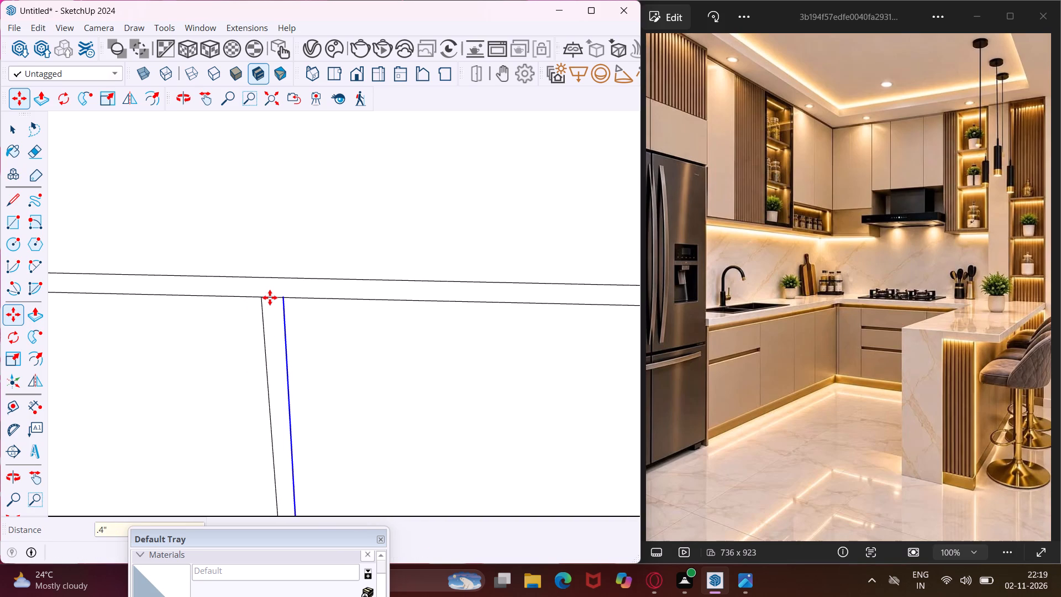
scroll(270, 297, down, 5)
scroll(230, 336, down, 5)
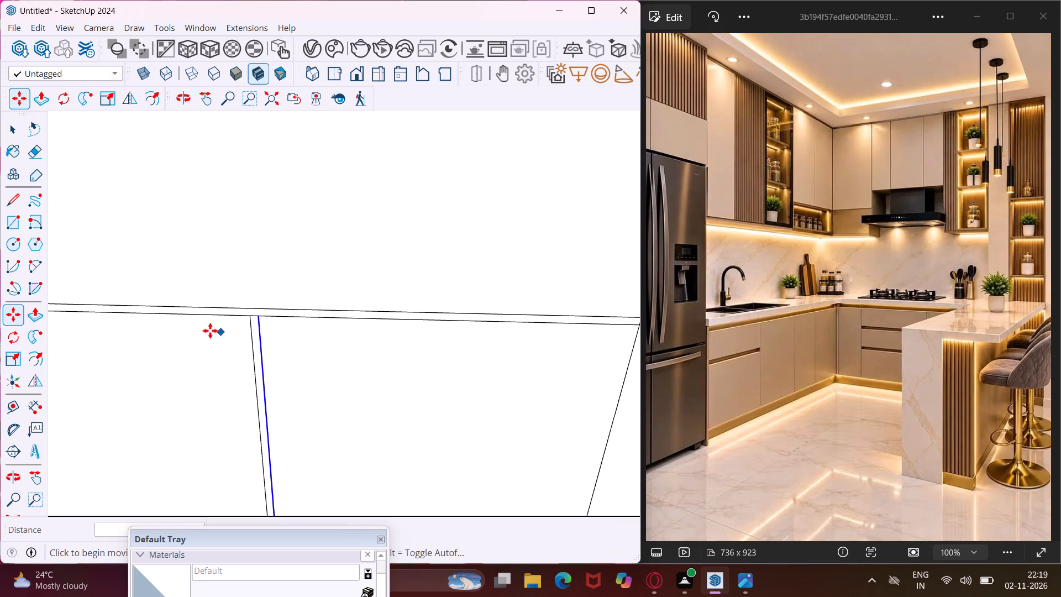
scroll(207, 329, down, 10)
key(Escape)
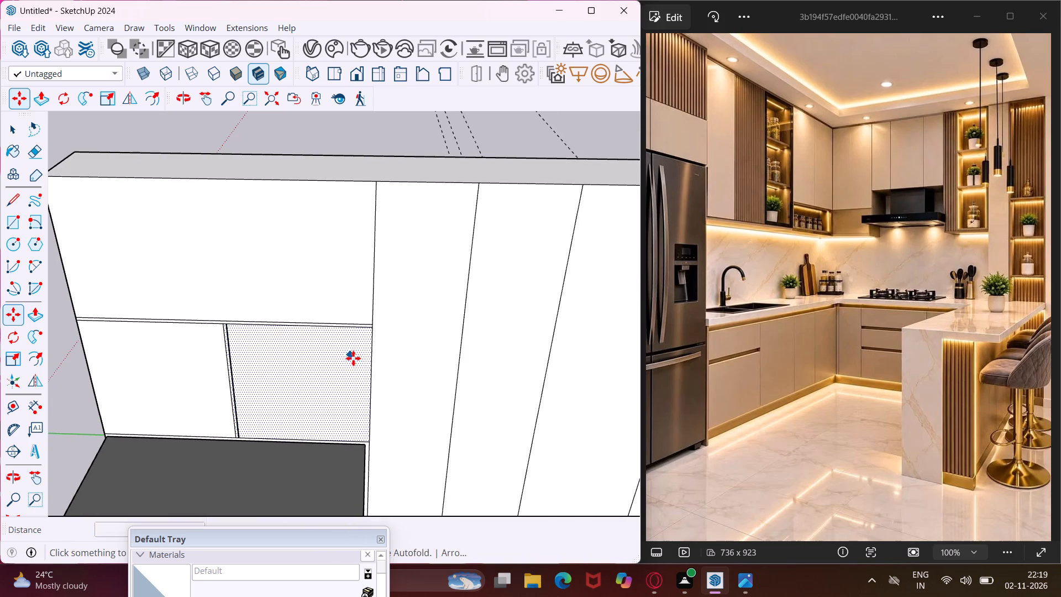
key(space)
scroll(356, 392, up, 3)
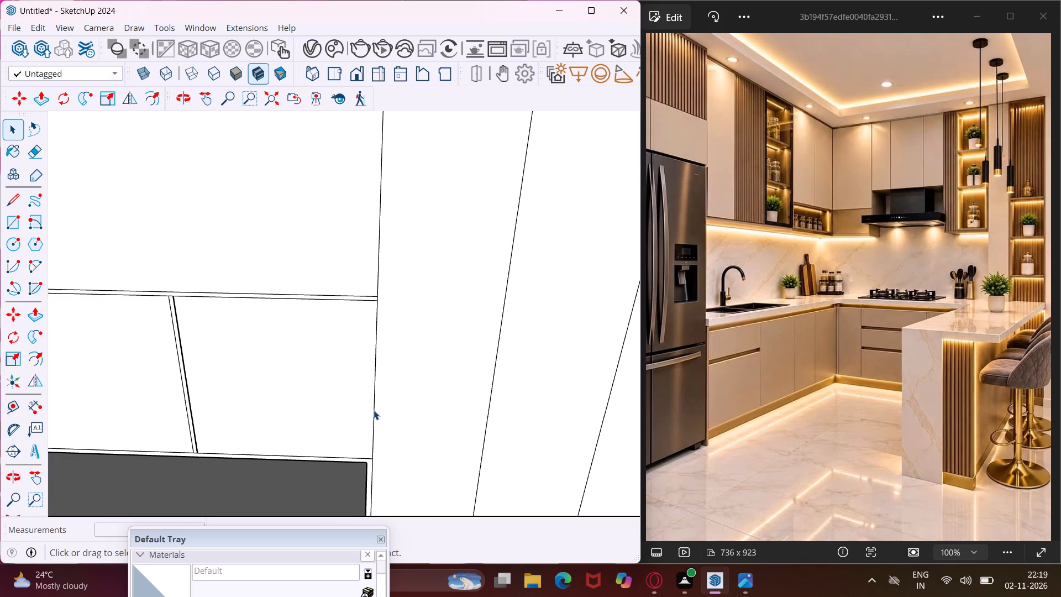
Copy the full-height vertical line bordering the panels above the refrigerator, including all its segments, 0.4" toward the room's corner.
click(374, 410)
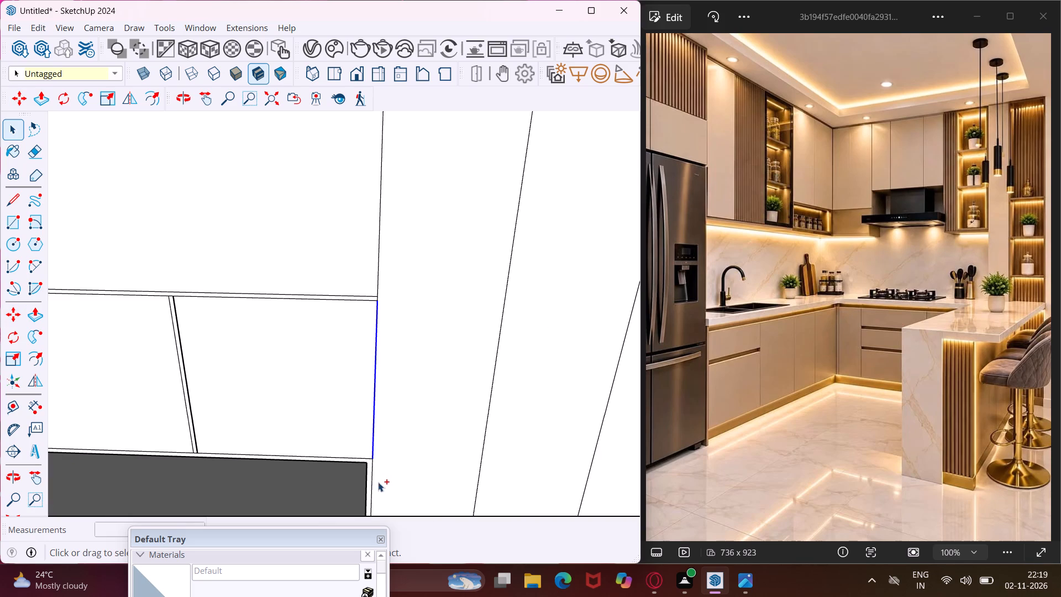
ctrl+click(374, 486)
ctrl+click(377, 281)
scroll(377, 290, down, 2)
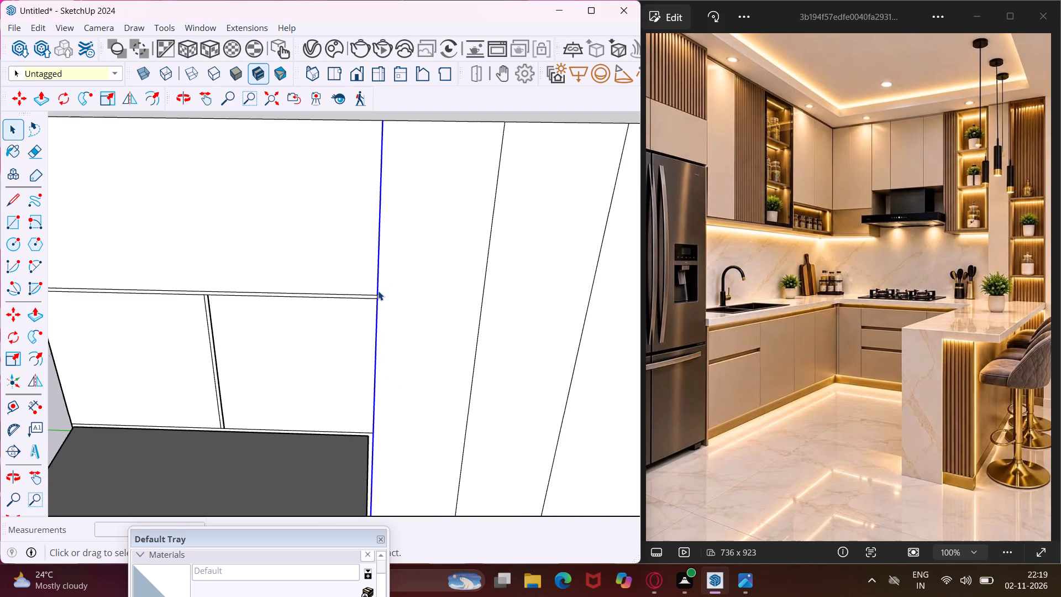
scroll(378, 291, up, 12)
ctrl+scroll(368, 299, up, 4)
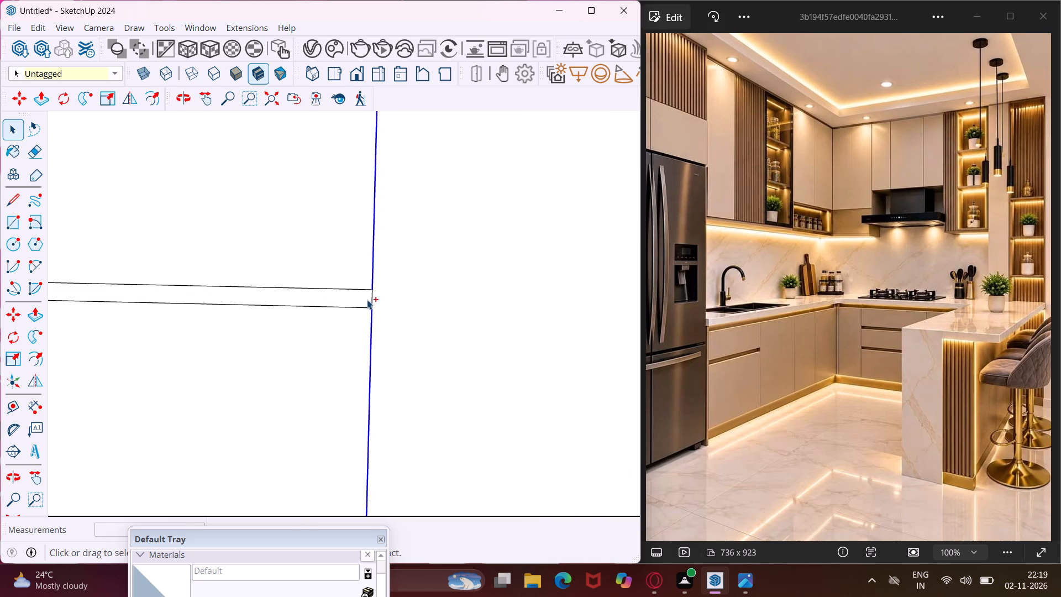
ctrl+click(371, 297)
scroll(360, 312, down, 16)
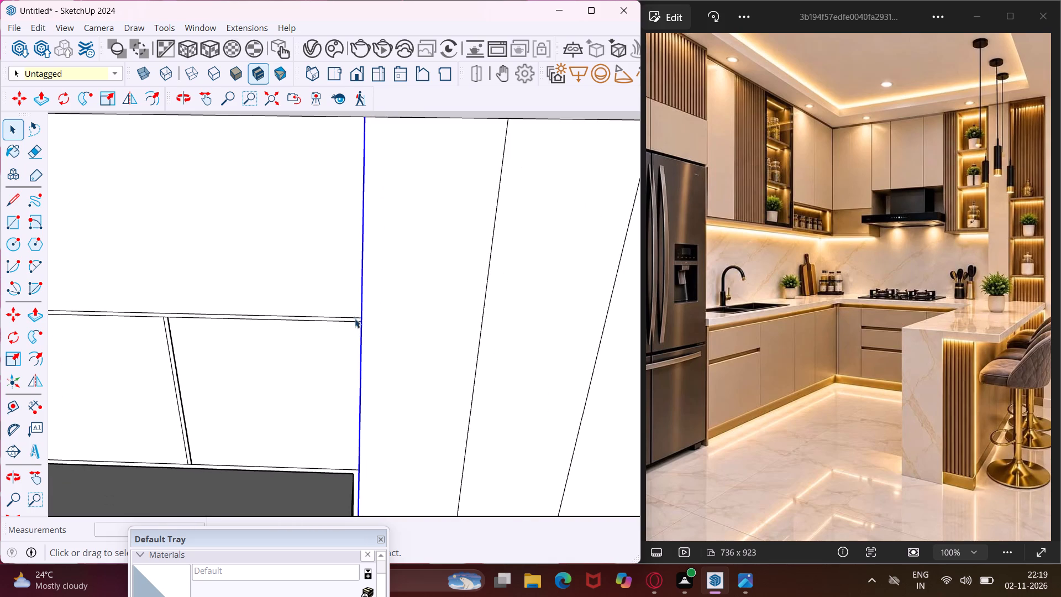
scroll(354, 315, down, 5)
key(m)
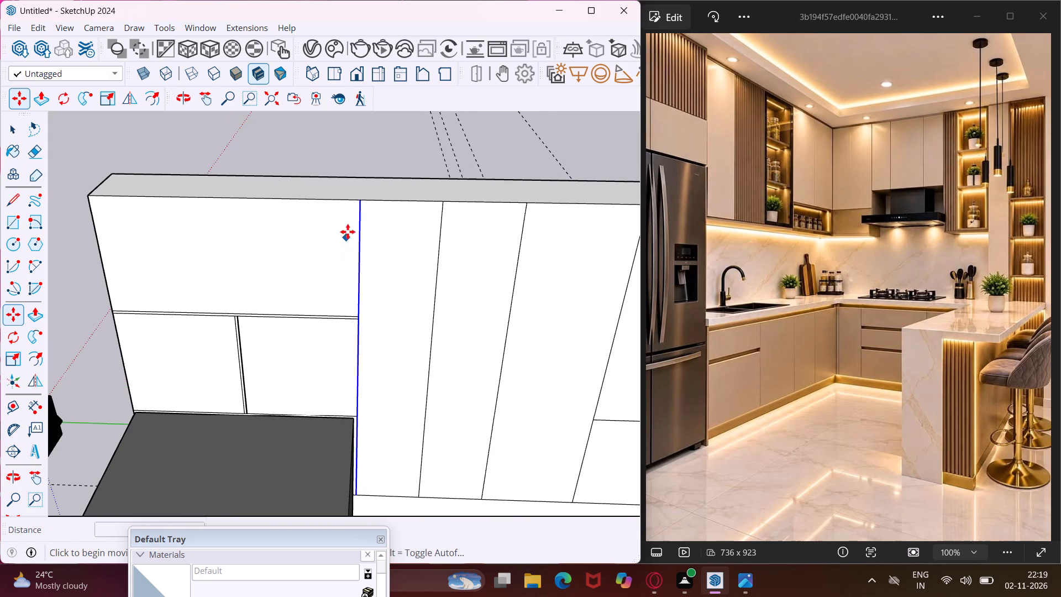
scroll(355, 210, up, 5)
click(362, 194)
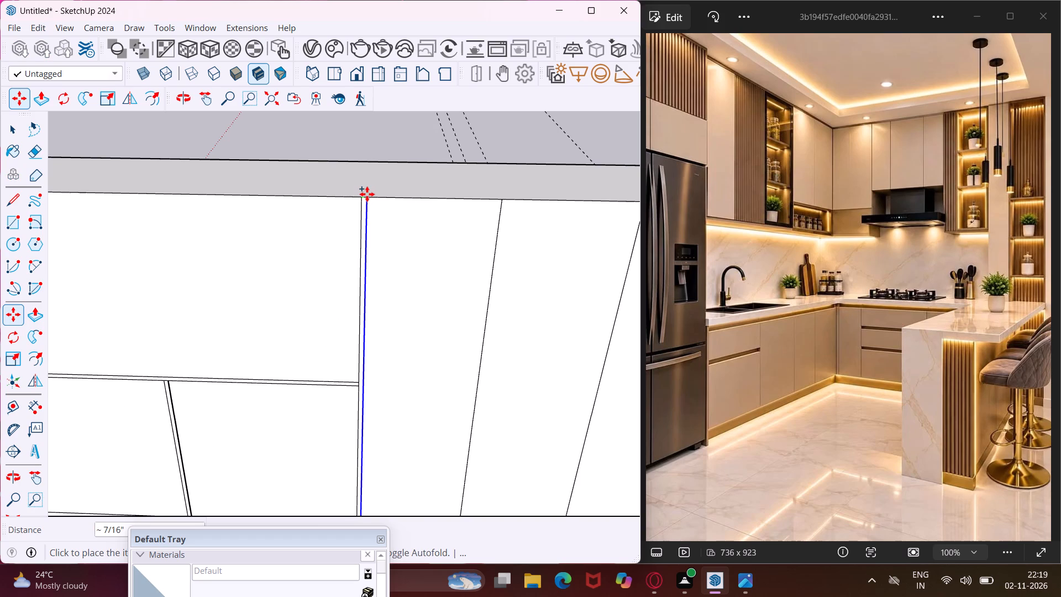
text(.4")
key(Return)
scroll(362, 191, down, 6)
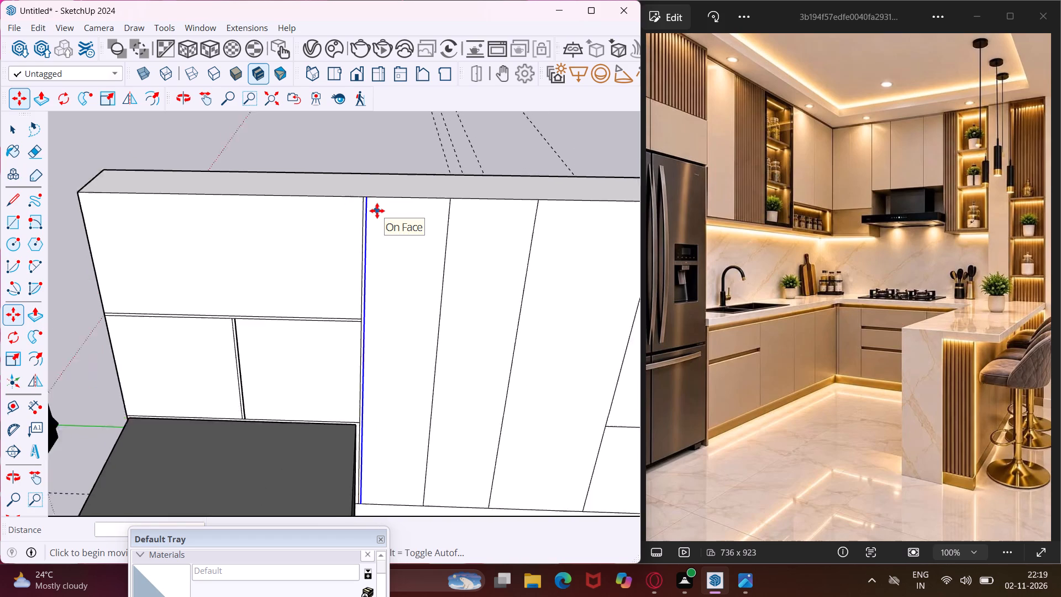
scroll(377, 211, down, 2)
key(Escape)
key(space)
Copy the two full-height vertical cabinet dividers nearest the refrigerator section 0.4" toward the room's corner to form narrow gaps.
scroll(431, 220, up, 2)
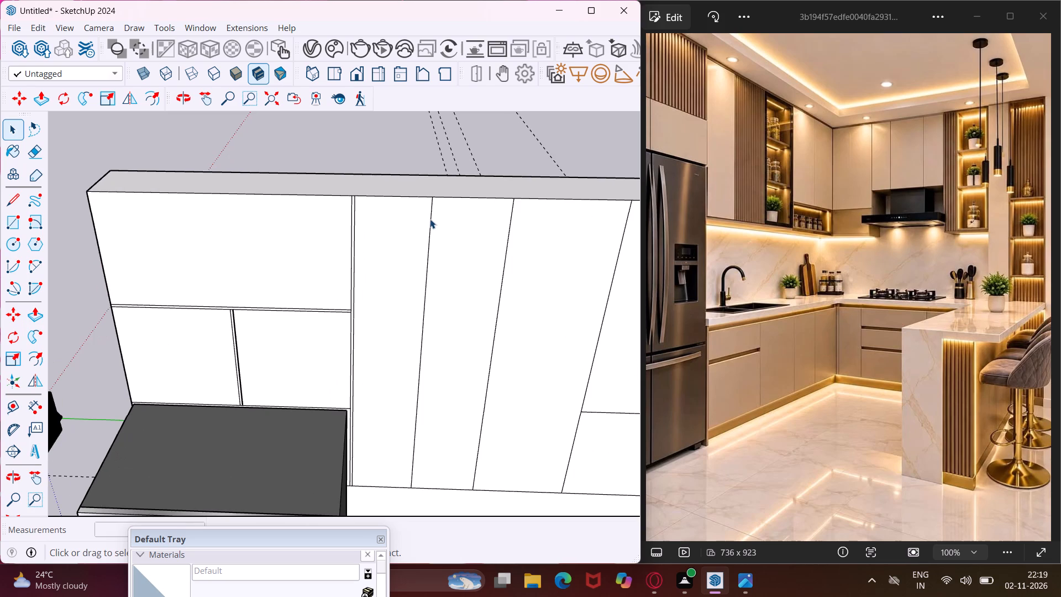
click(430, 219)
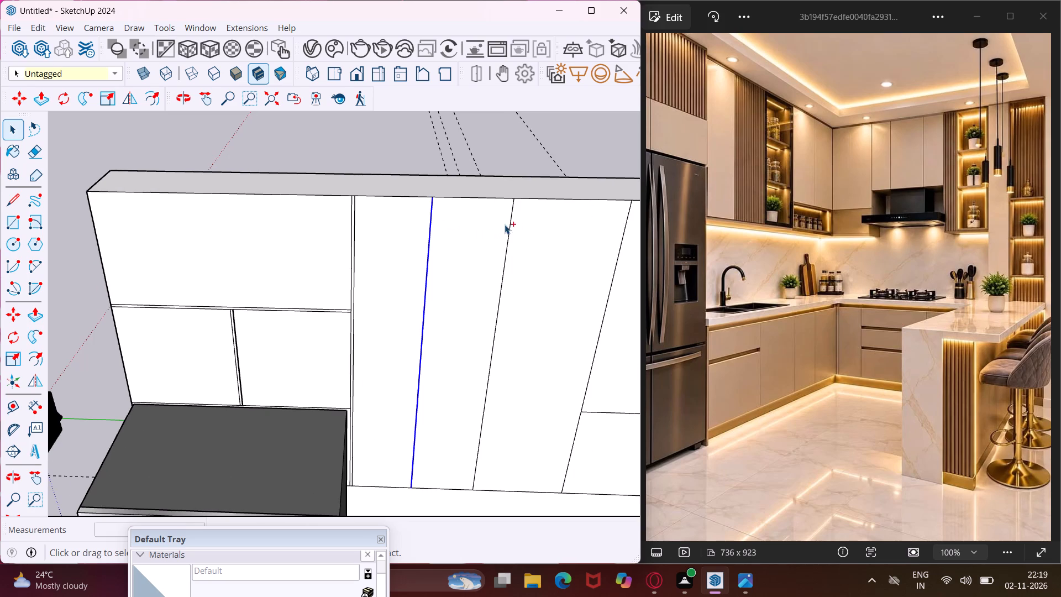
ctrl+click(513, 207)
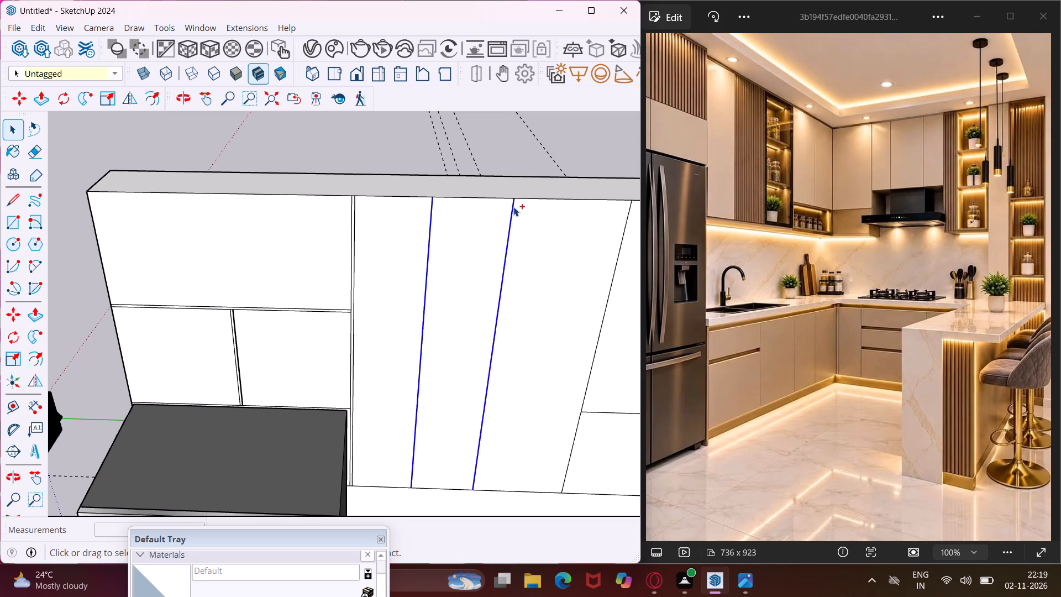
key(m)
scroll(512, 198, up, 4)
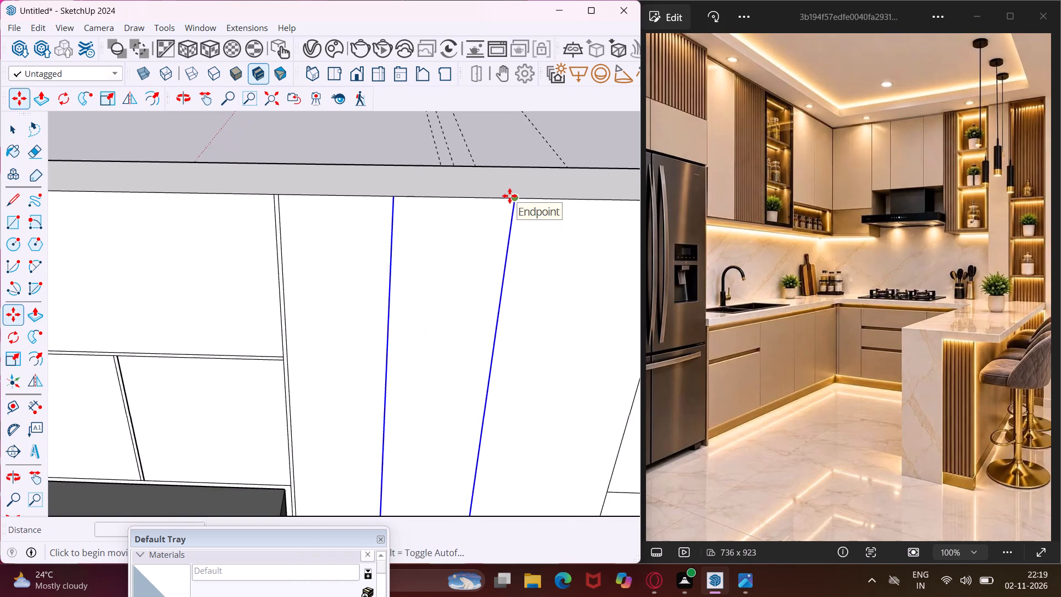
scroll(513, 196, up, 3)
click(516, 198)
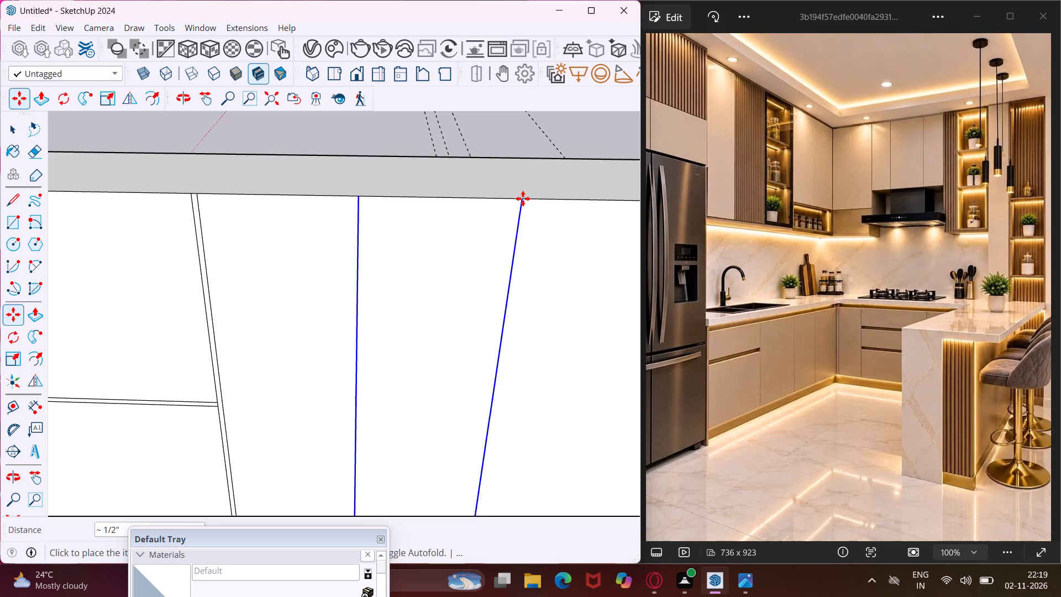
text(.4)
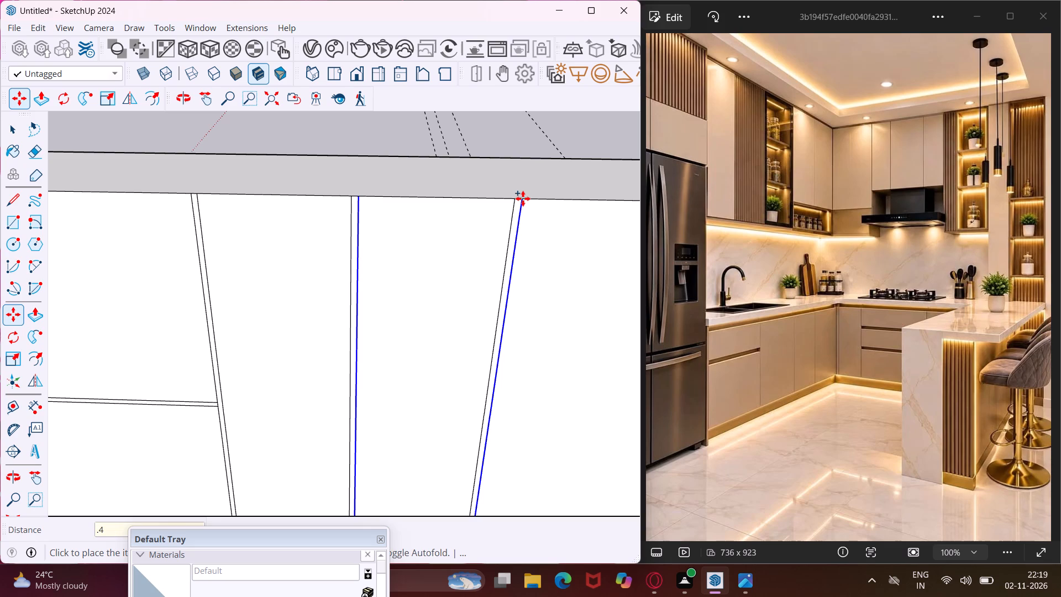
key(shift+quotedbl)
key(Return)
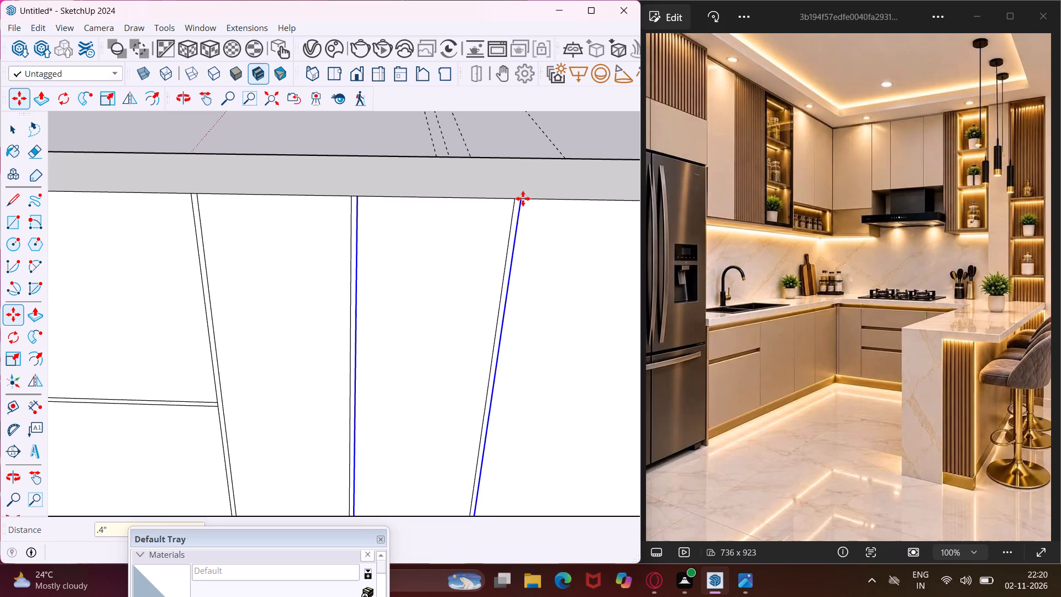
scroll(490, 197, down, 5)
scroll(365, 207, down, 5)
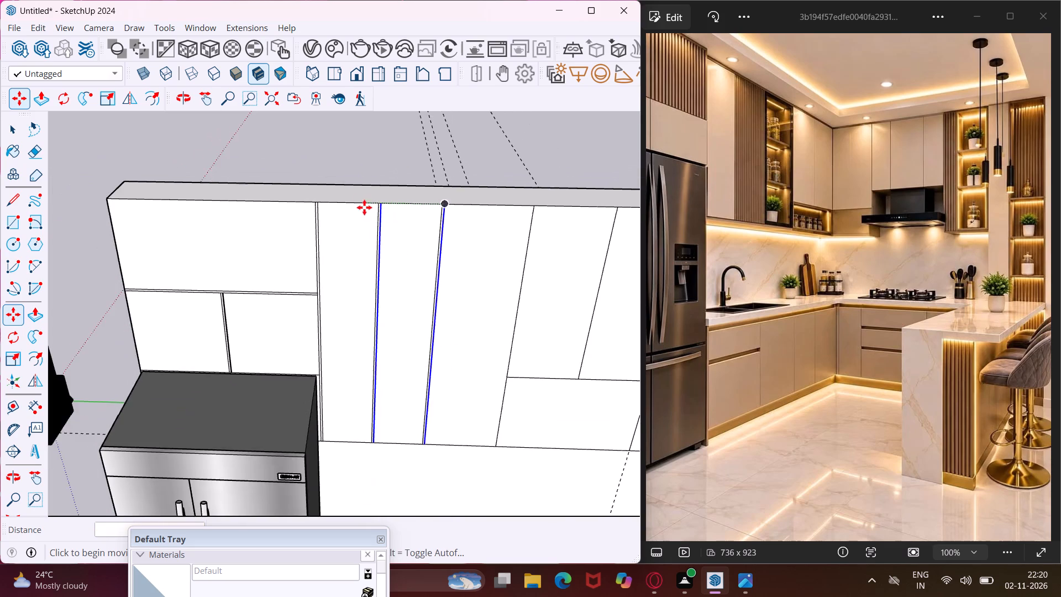
scroll(359, 207, down, 3)
key(Escape)
key(space)
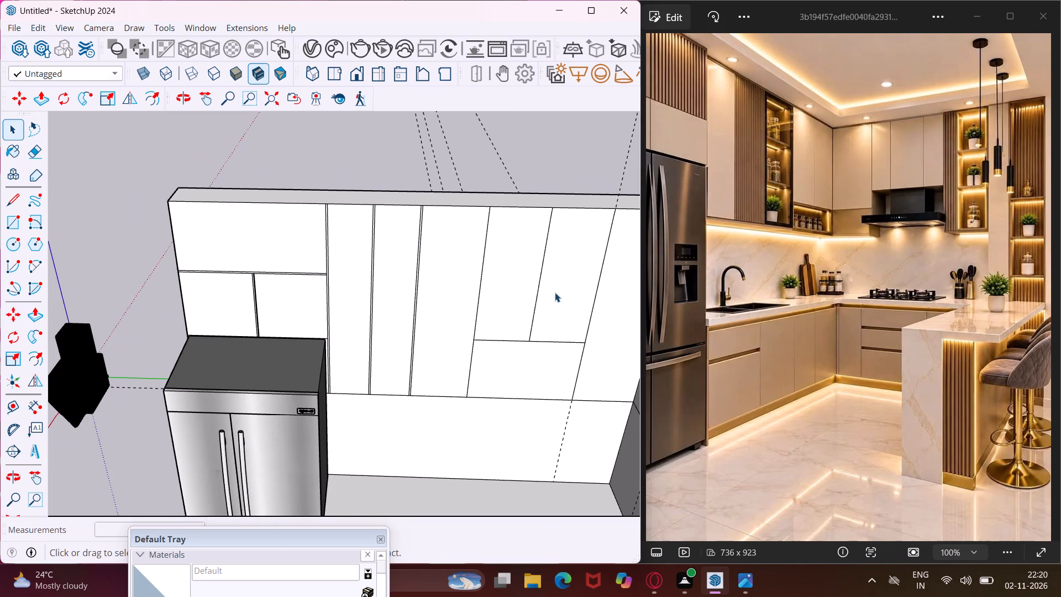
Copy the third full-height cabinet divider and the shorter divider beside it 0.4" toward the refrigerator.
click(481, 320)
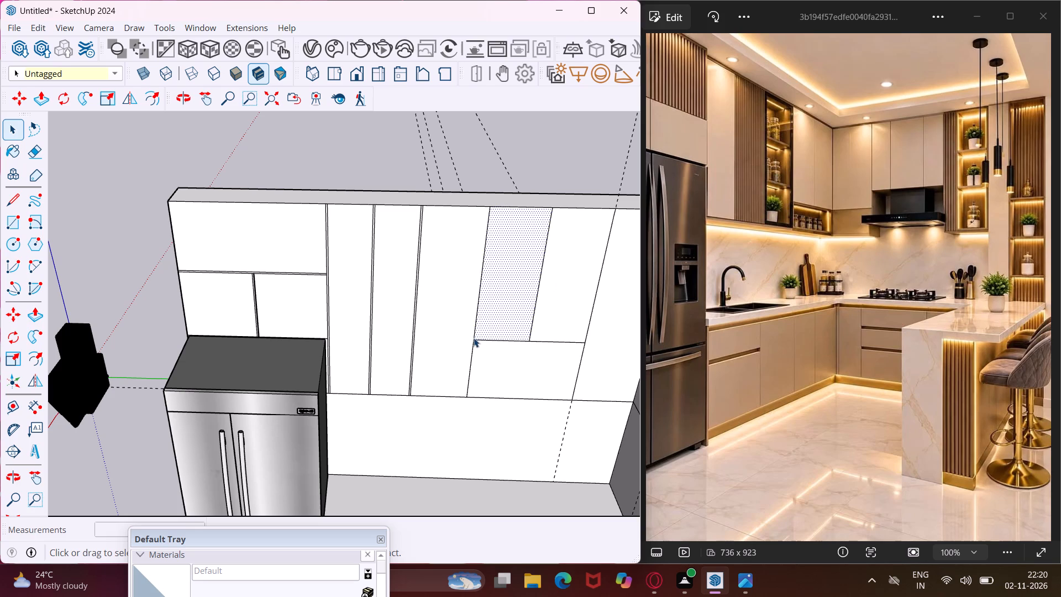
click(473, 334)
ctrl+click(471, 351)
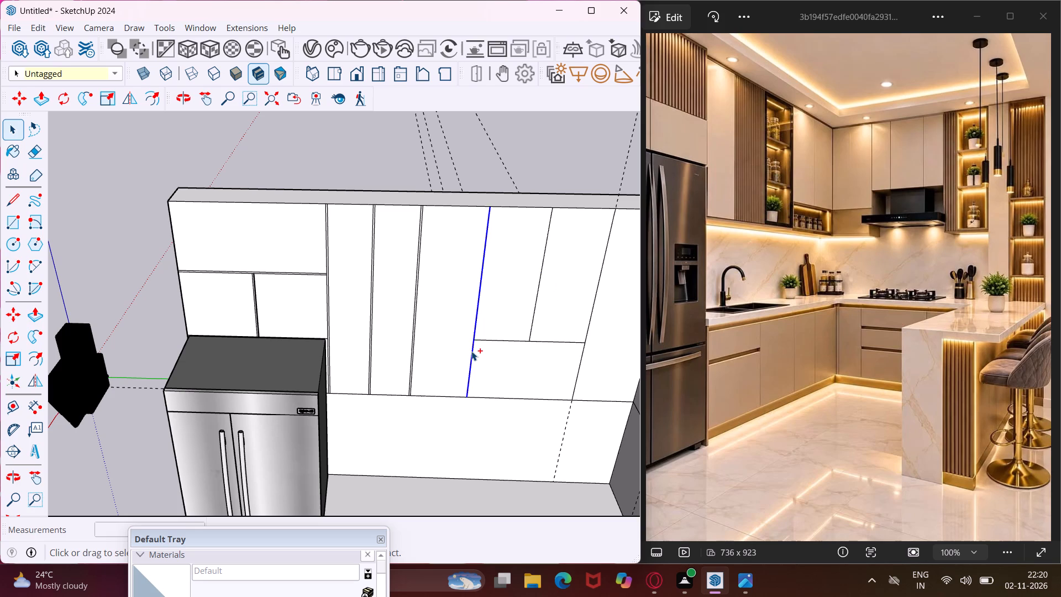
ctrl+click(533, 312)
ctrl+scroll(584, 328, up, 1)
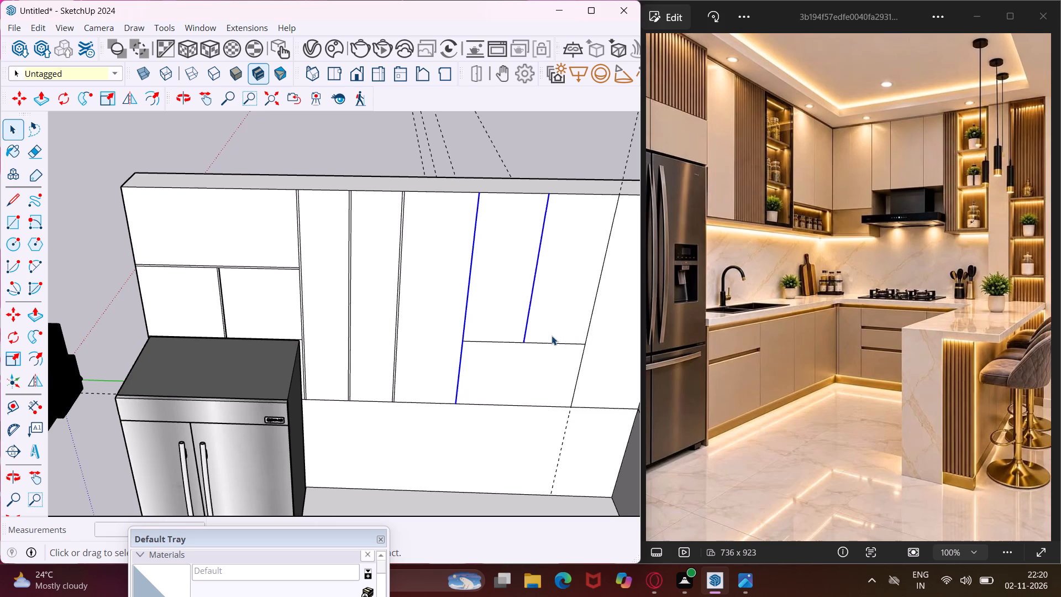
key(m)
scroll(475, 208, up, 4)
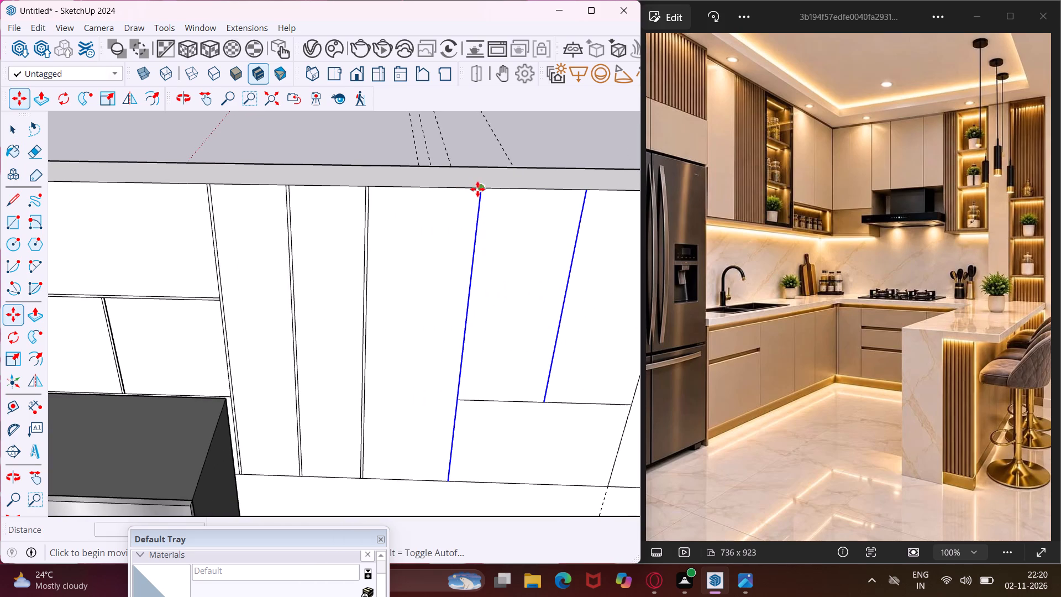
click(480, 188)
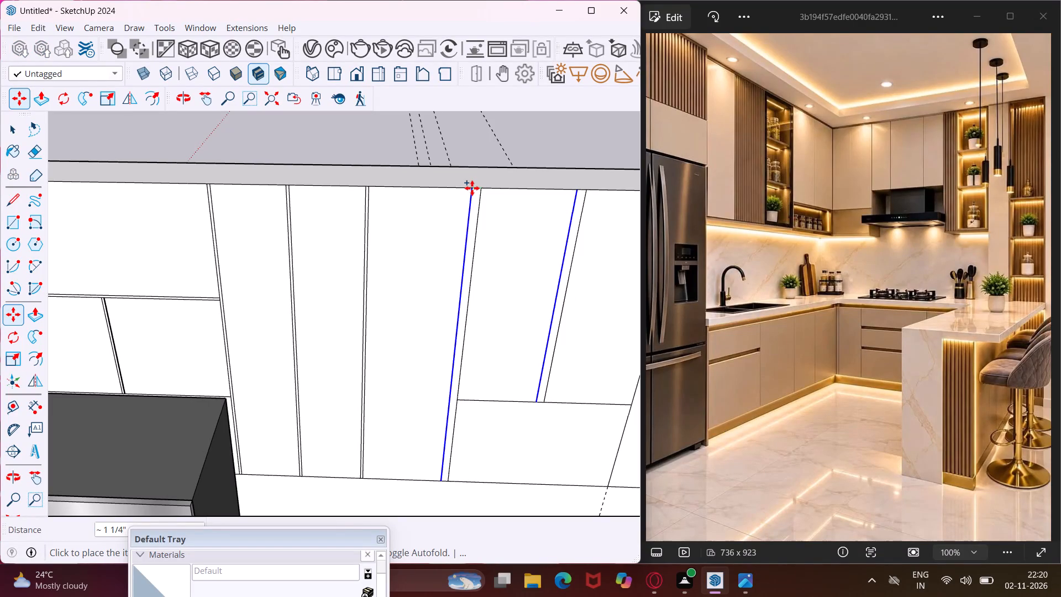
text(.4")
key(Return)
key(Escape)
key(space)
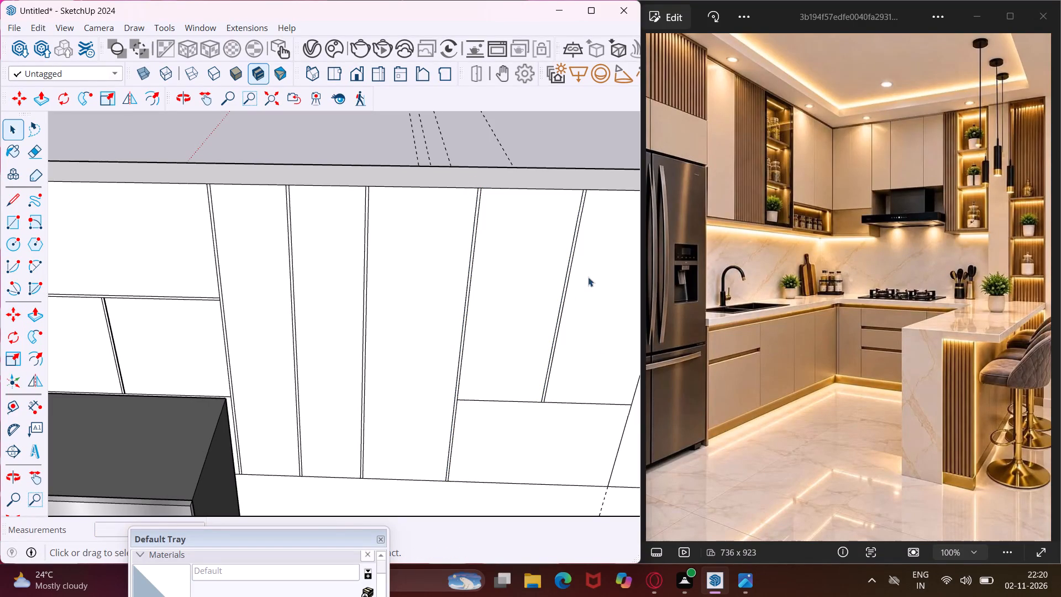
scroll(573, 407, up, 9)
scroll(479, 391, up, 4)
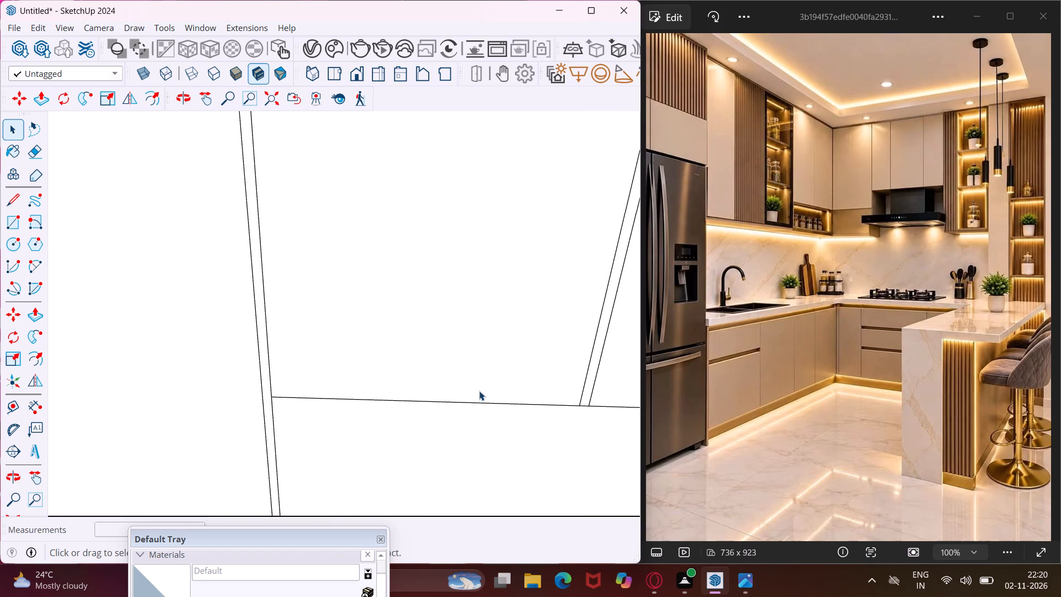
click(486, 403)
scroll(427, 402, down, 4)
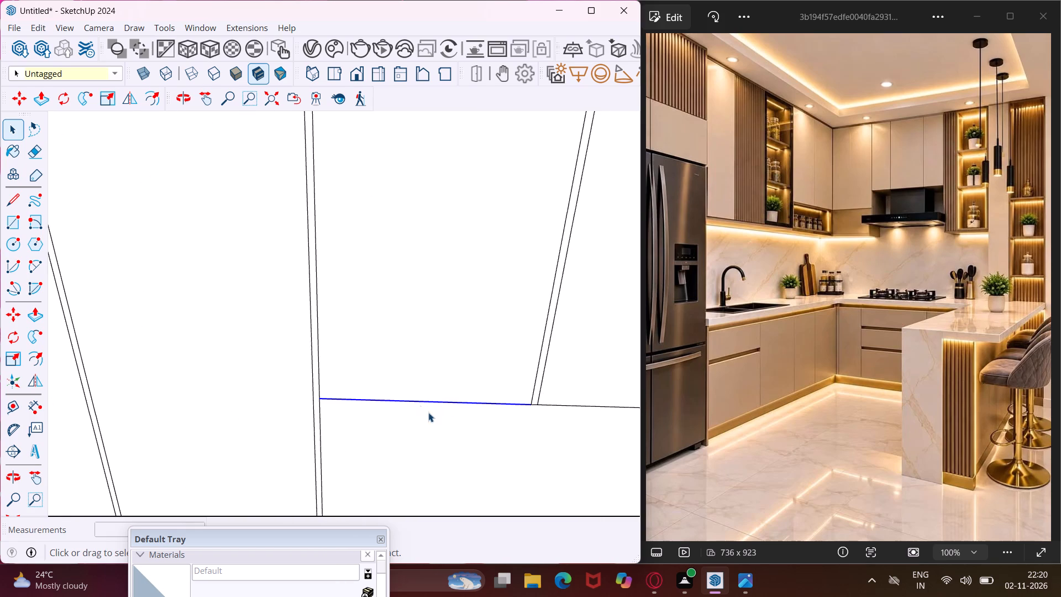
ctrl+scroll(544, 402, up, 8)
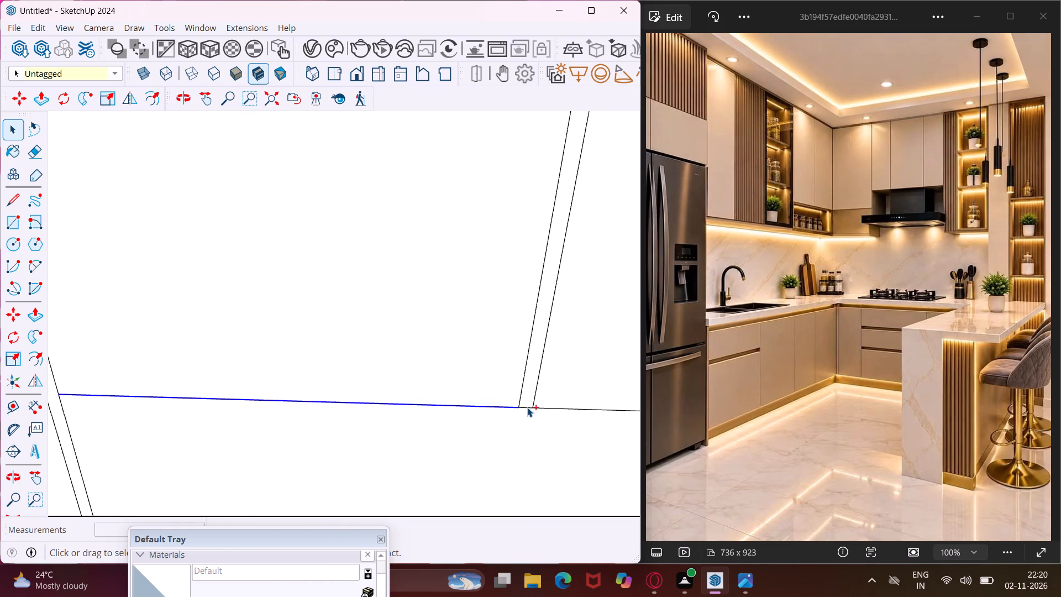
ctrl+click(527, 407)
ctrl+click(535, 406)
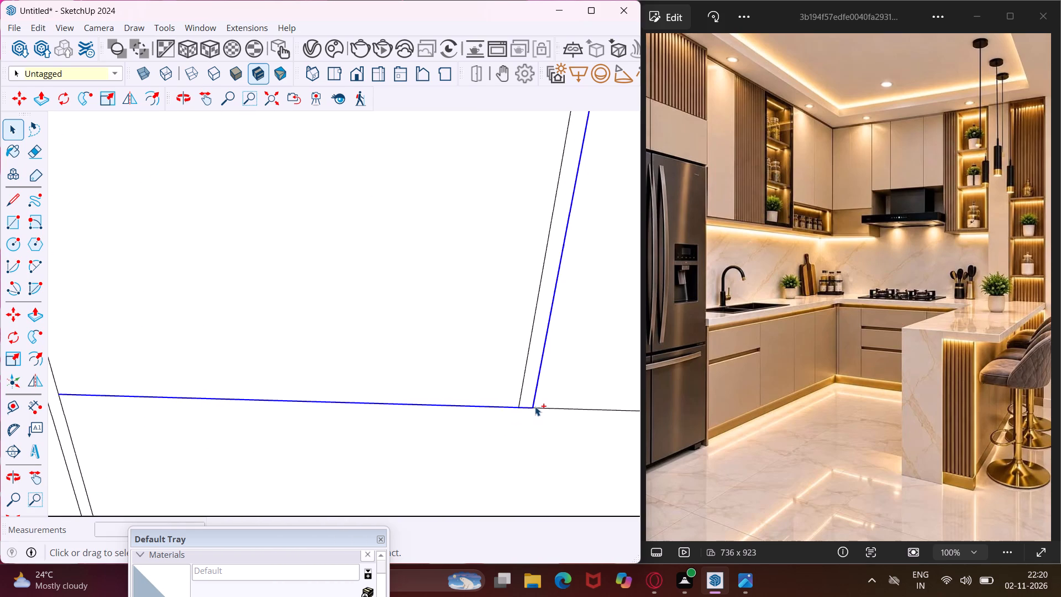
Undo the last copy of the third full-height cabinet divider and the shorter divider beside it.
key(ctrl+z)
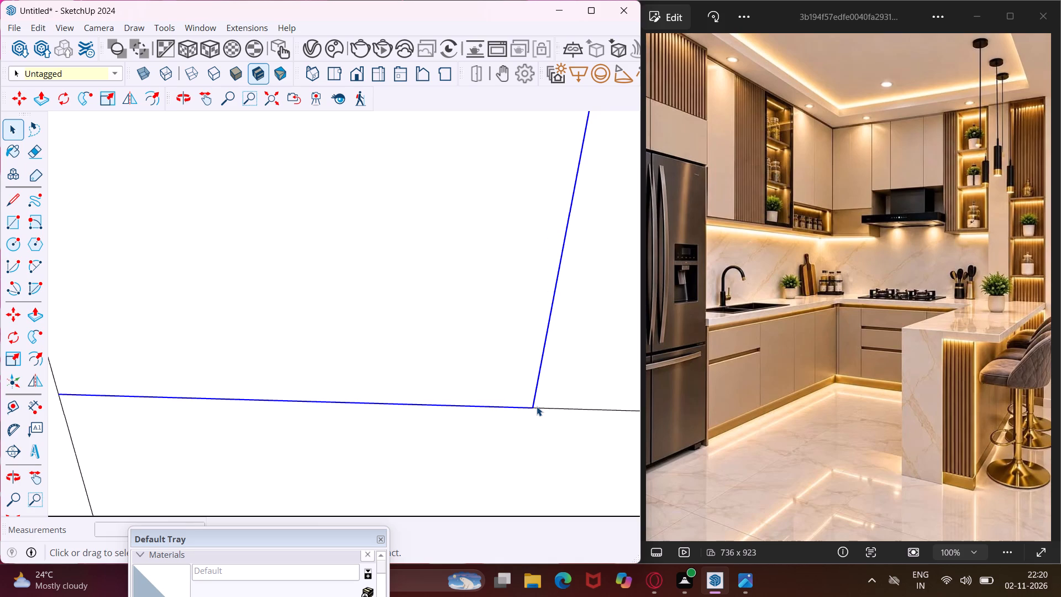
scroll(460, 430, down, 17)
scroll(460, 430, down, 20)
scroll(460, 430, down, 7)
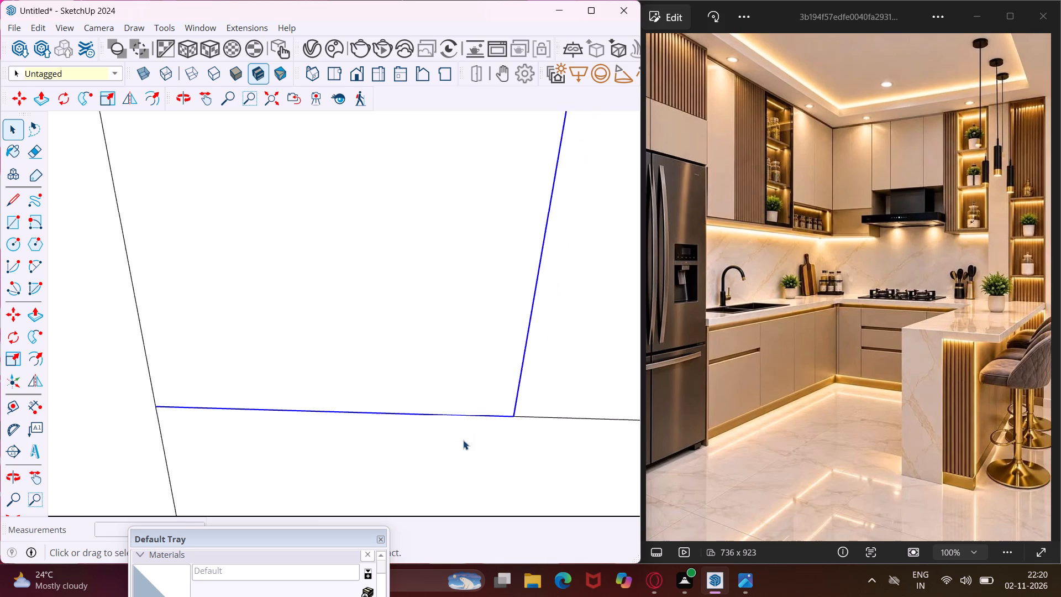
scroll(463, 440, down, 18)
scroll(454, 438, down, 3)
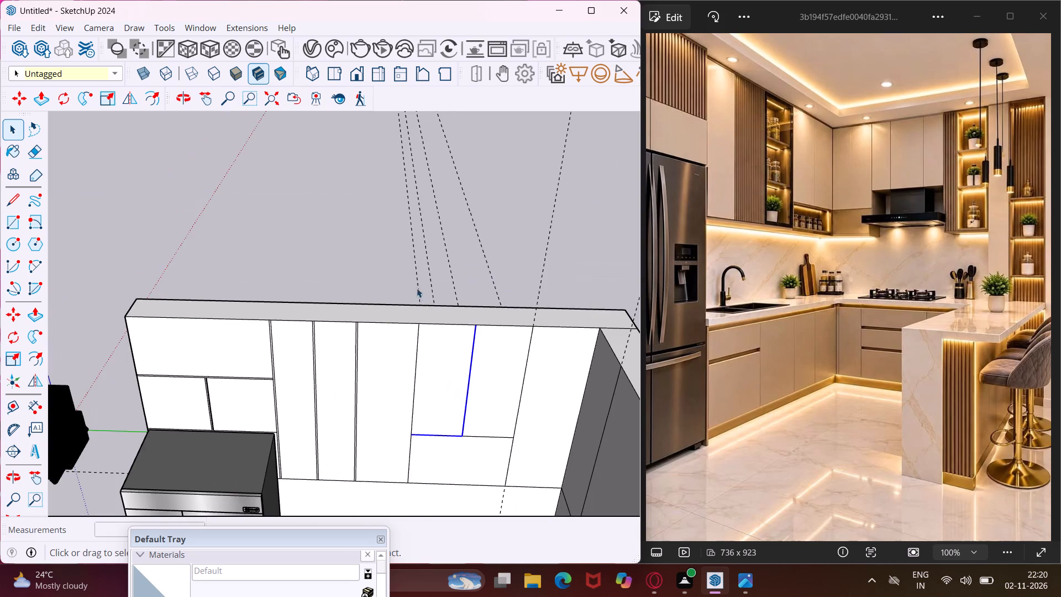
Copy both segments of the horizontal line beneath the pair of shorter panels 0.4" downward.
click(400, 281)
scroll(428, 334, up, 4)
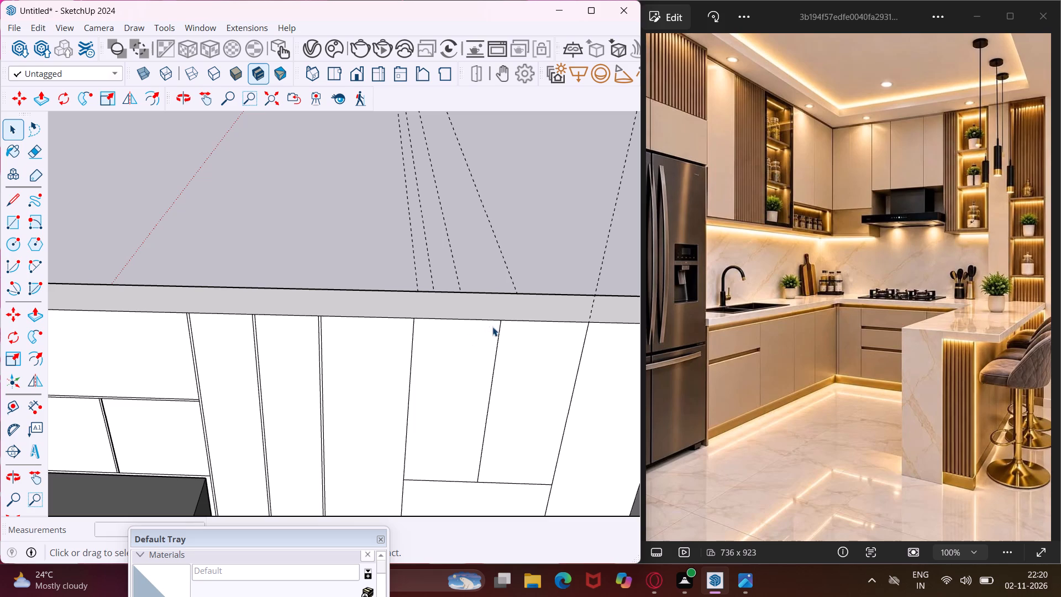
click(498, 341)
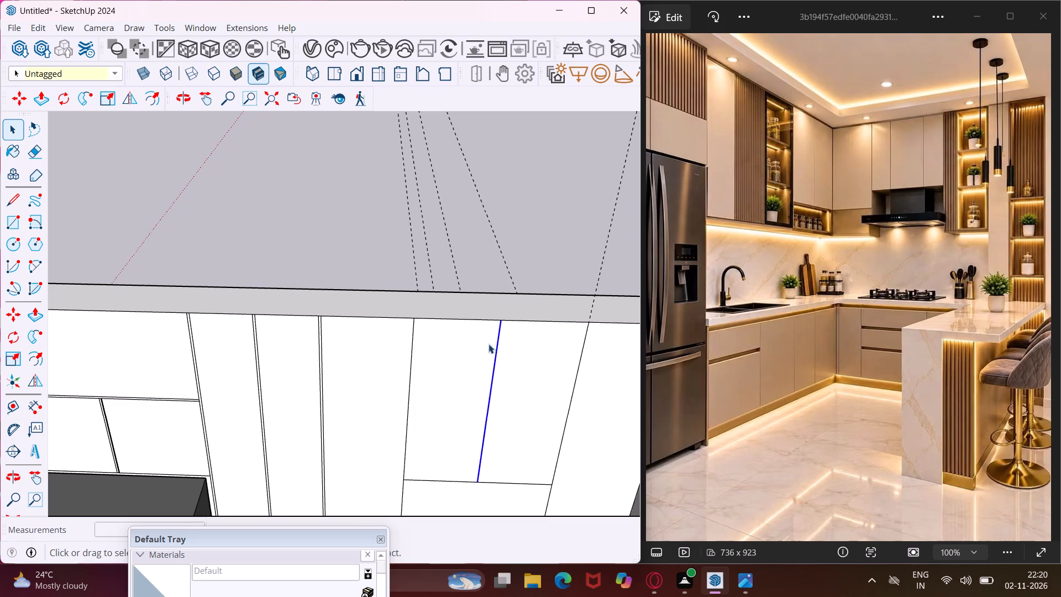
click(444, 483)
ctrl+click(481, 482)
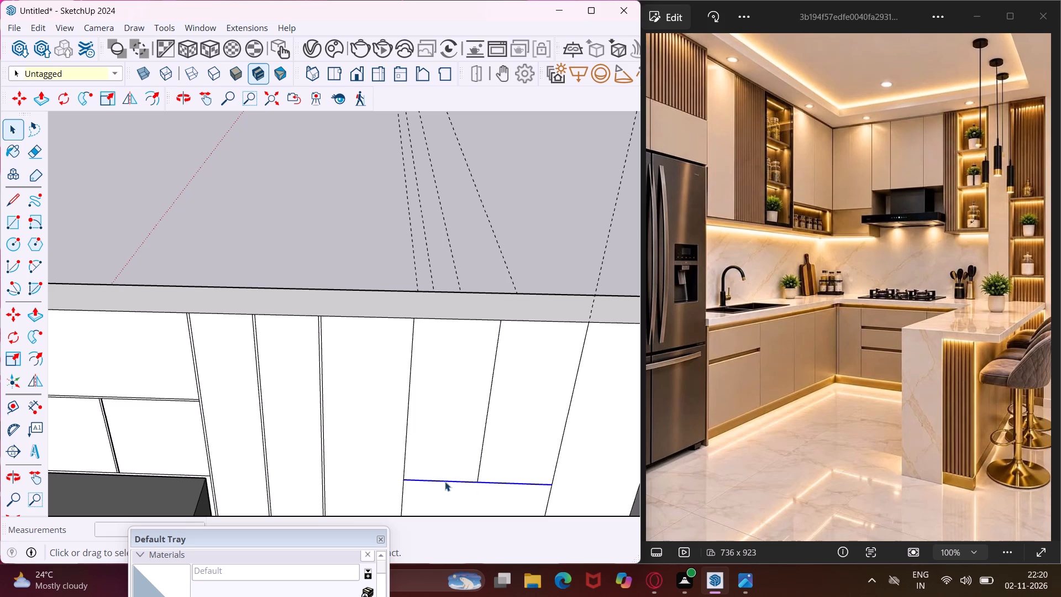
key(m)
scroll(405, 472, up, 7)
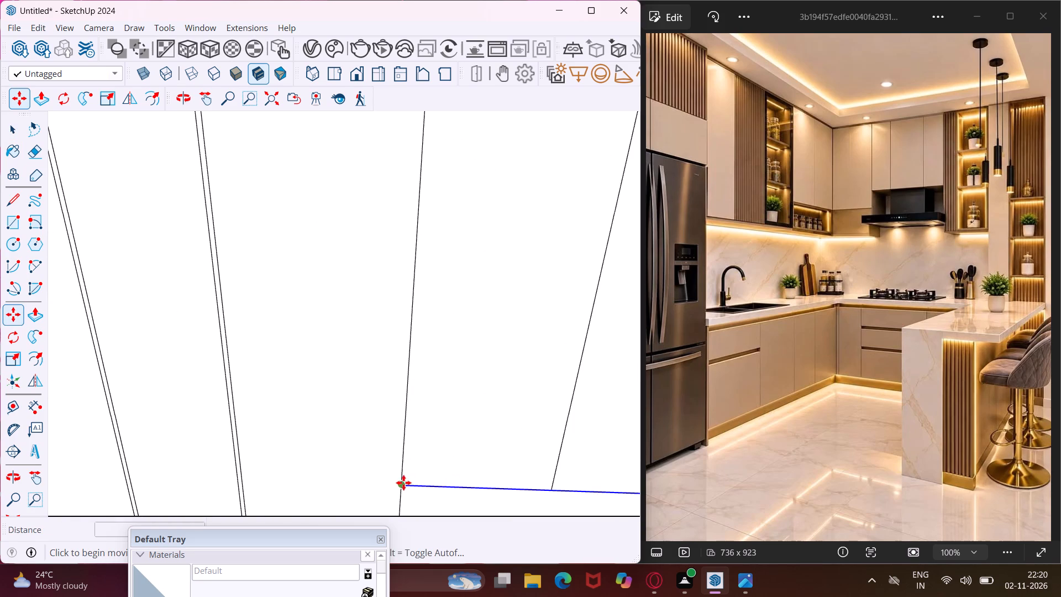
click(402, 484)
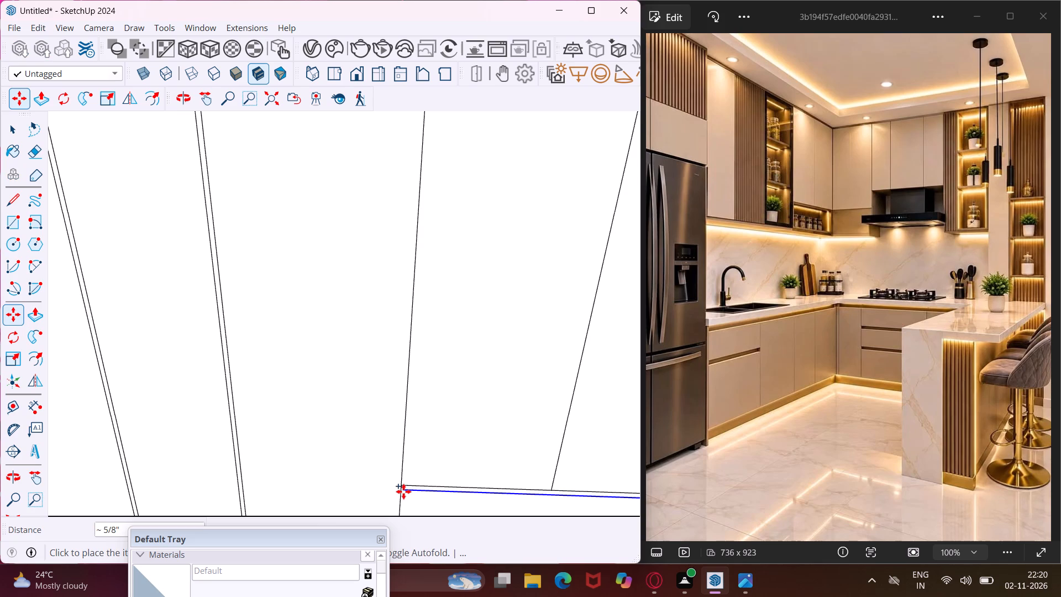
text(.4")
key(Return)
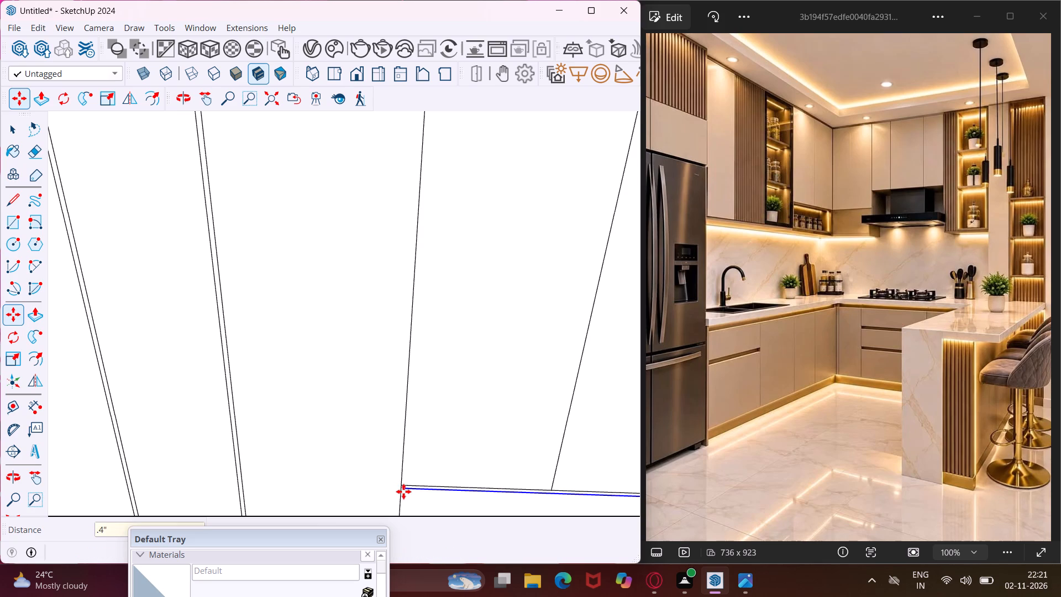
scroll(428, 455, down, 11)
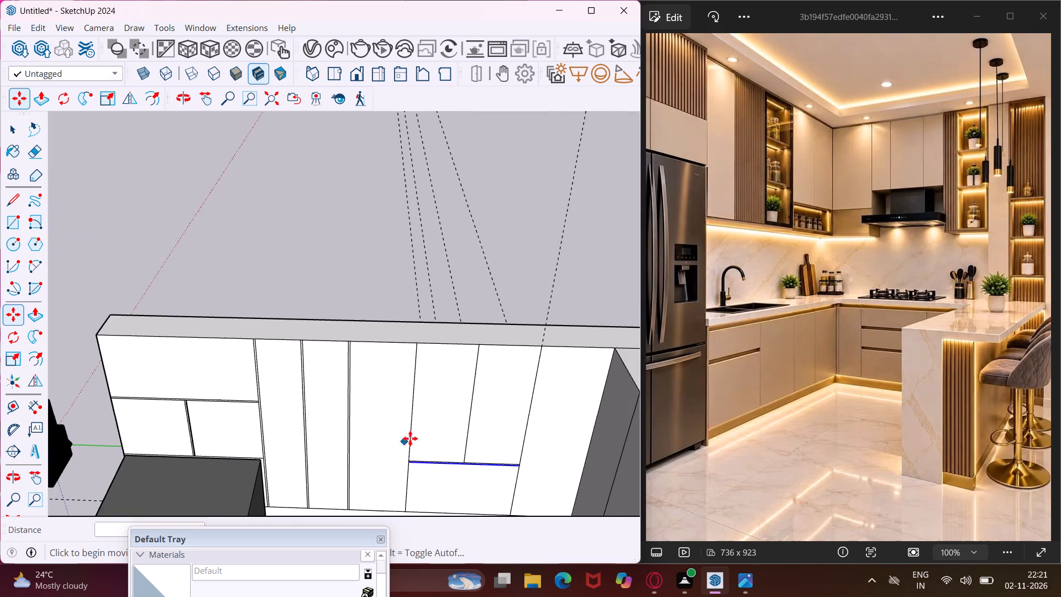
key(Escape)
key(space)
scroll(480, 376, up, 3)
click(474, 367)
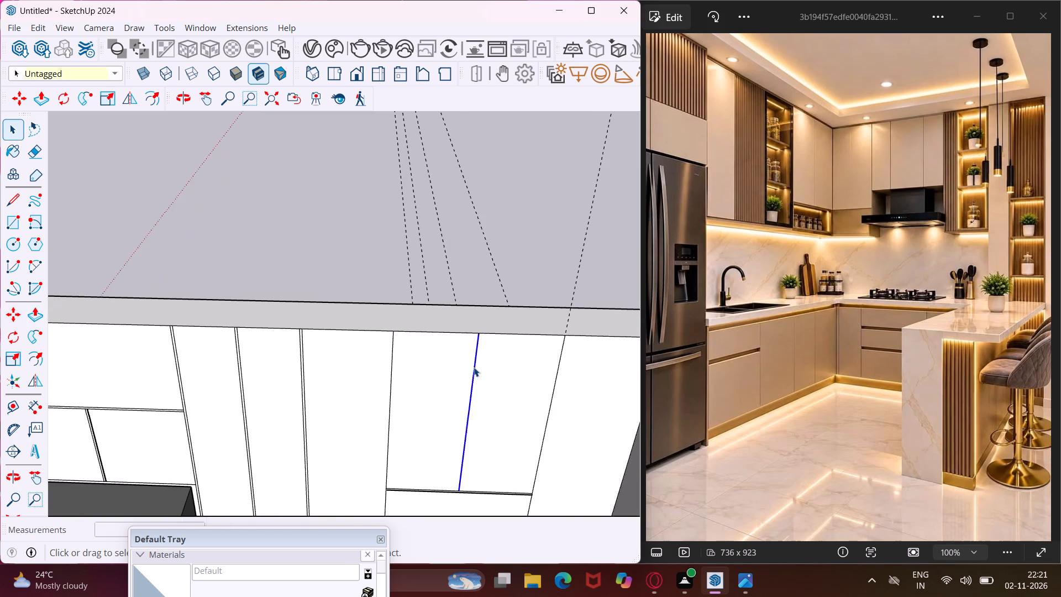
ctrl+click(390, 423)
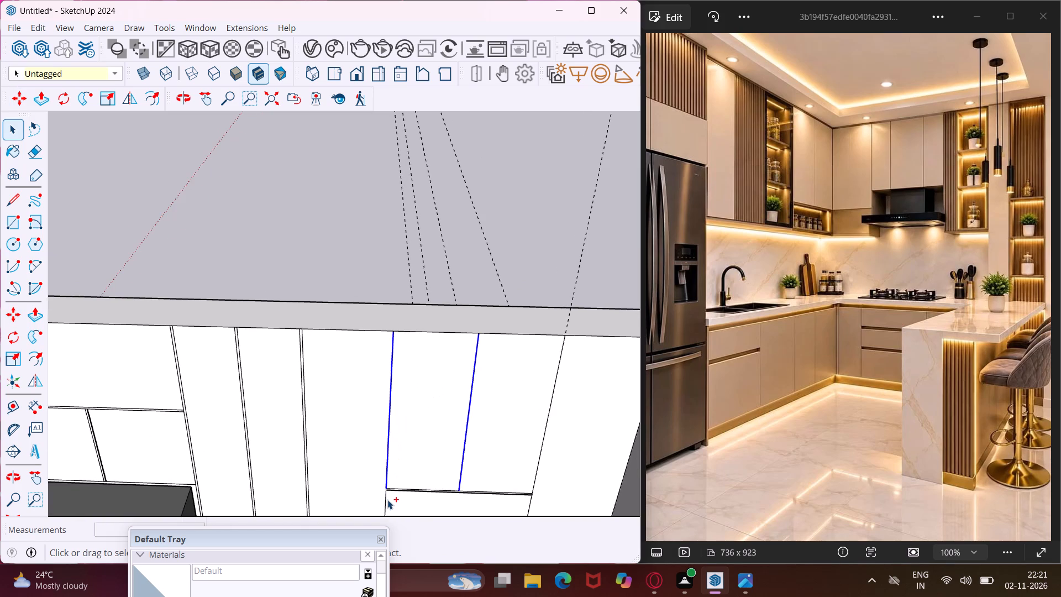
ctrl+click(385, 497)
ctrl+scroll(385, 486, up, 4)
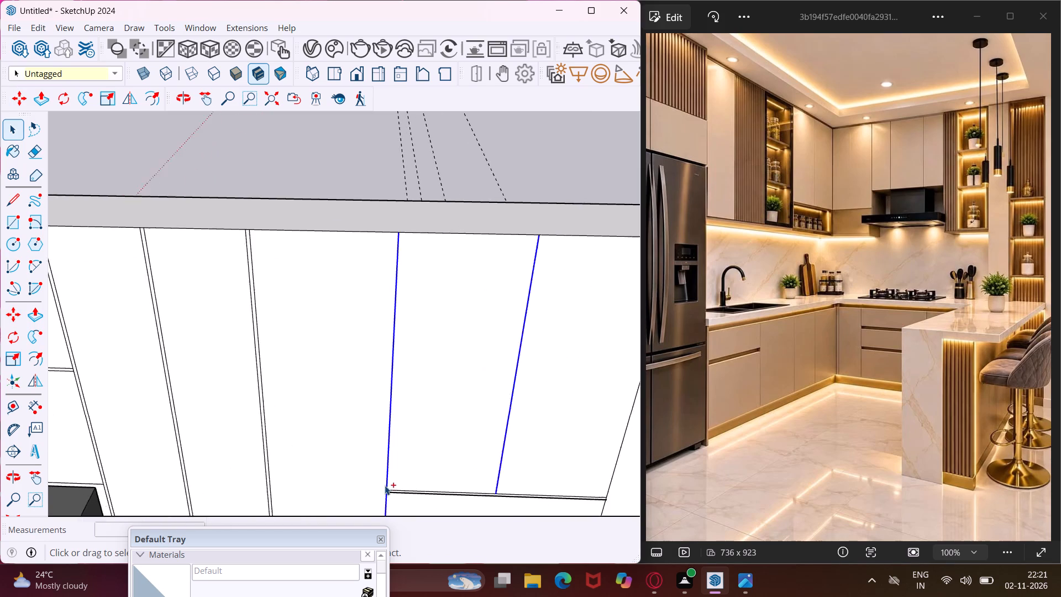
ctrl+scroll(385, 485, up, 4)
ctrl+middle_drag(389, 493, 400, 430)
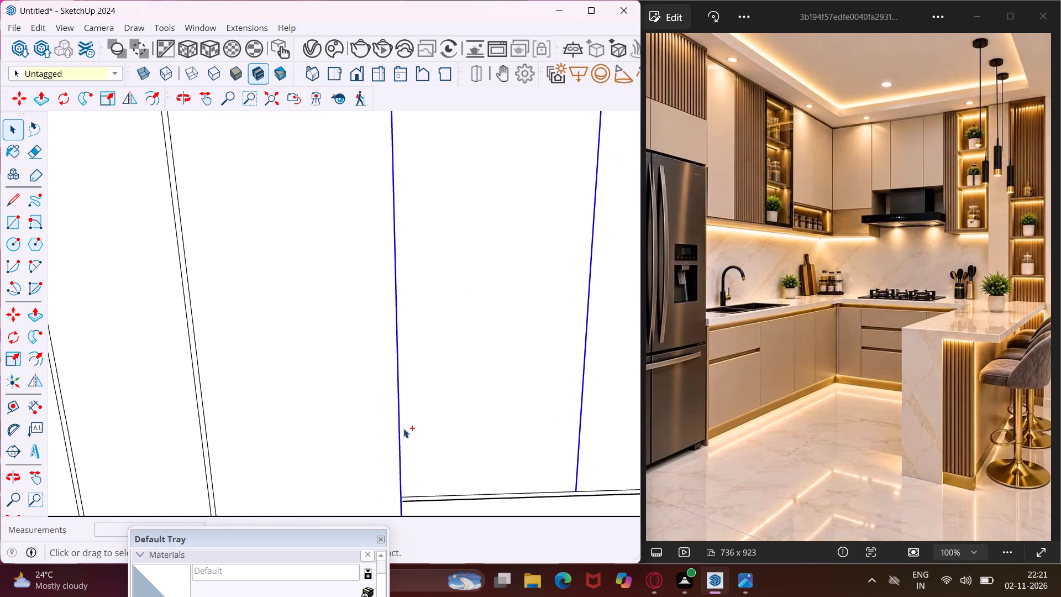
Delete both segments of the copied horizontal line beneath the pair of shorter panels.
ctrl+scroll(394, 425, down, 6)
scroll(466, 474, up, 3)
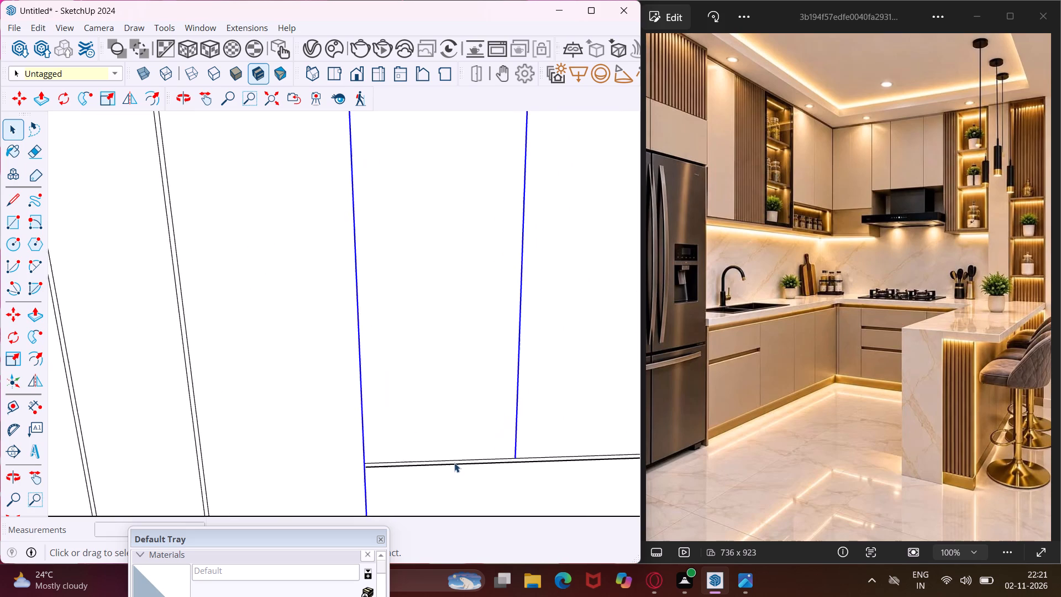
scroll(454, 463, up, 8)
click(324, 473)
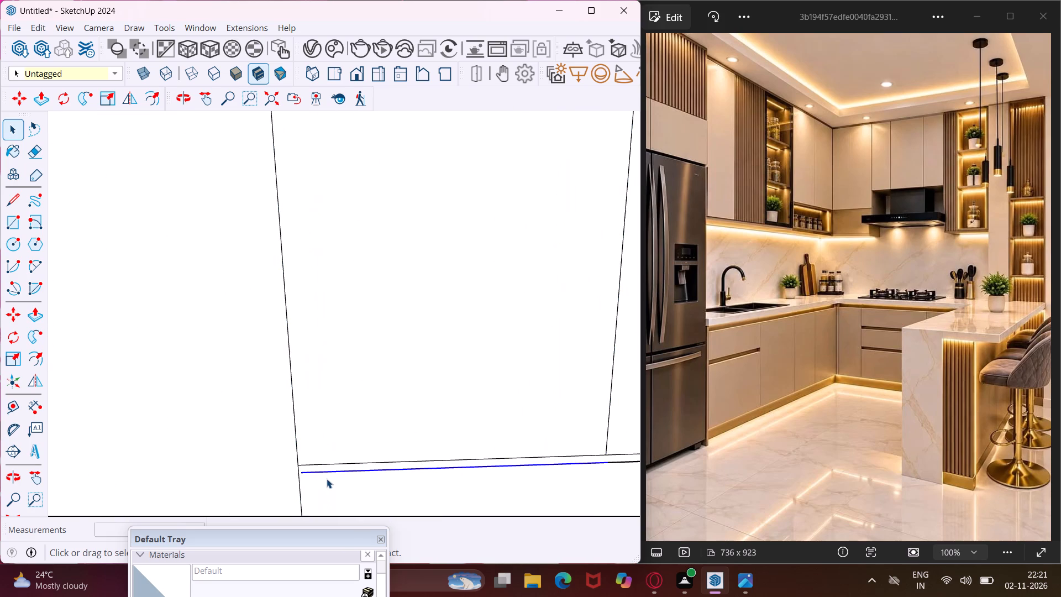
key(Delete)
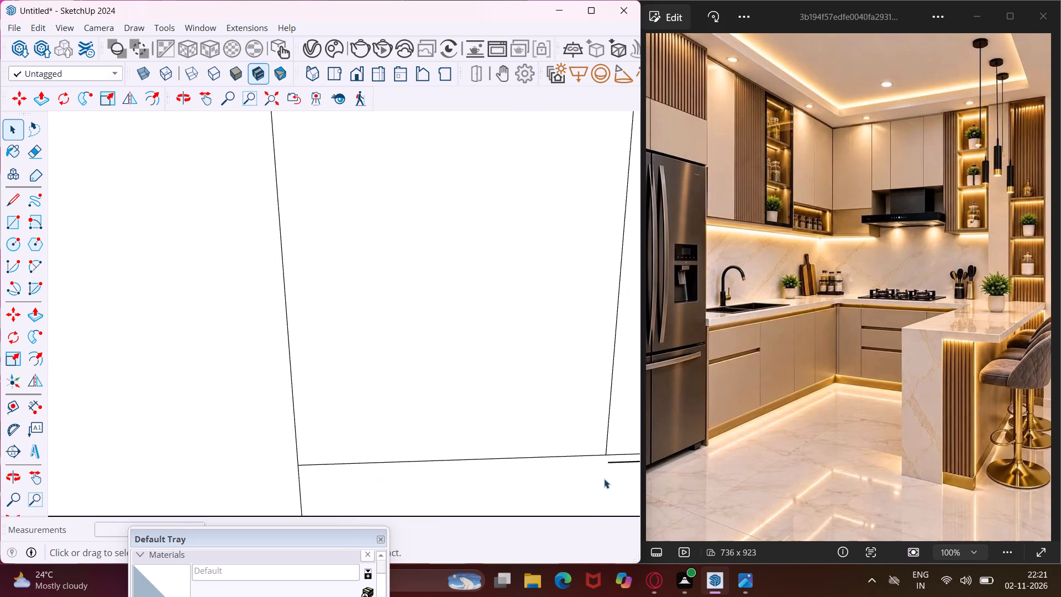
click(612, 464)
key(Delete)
Copy both segments of the third full-height cabinet divider 0.4" toward the refrigerator to form a narrow gap.
scroll(389, 466, down, 6)
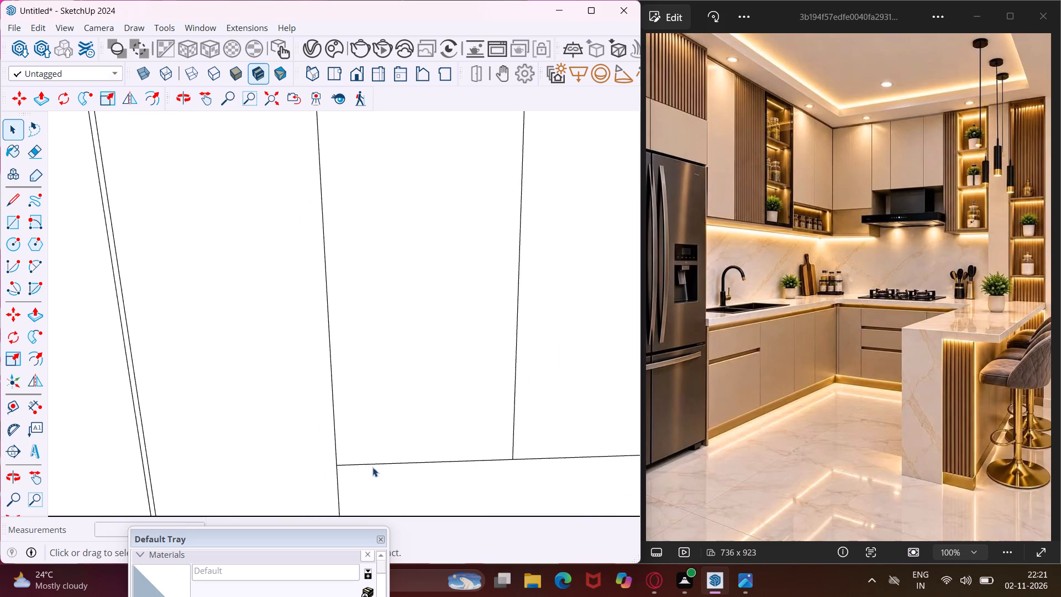
scroll(359, 460, down, 5)
scroll(335, 473, up, 6)
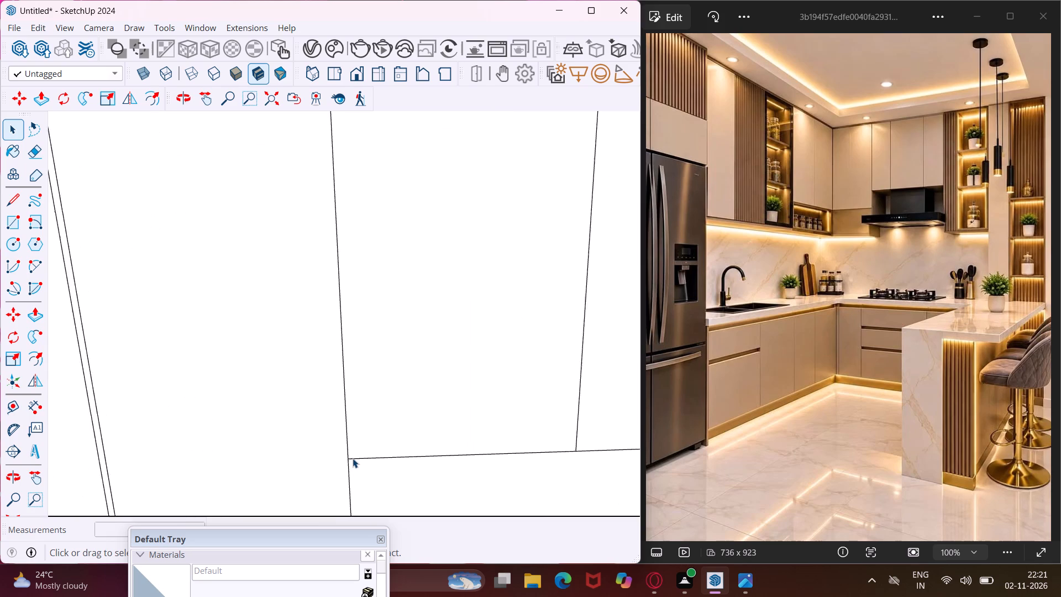
scroll(353, 458, up, 3)
click(353, 458)
click(351, 458)
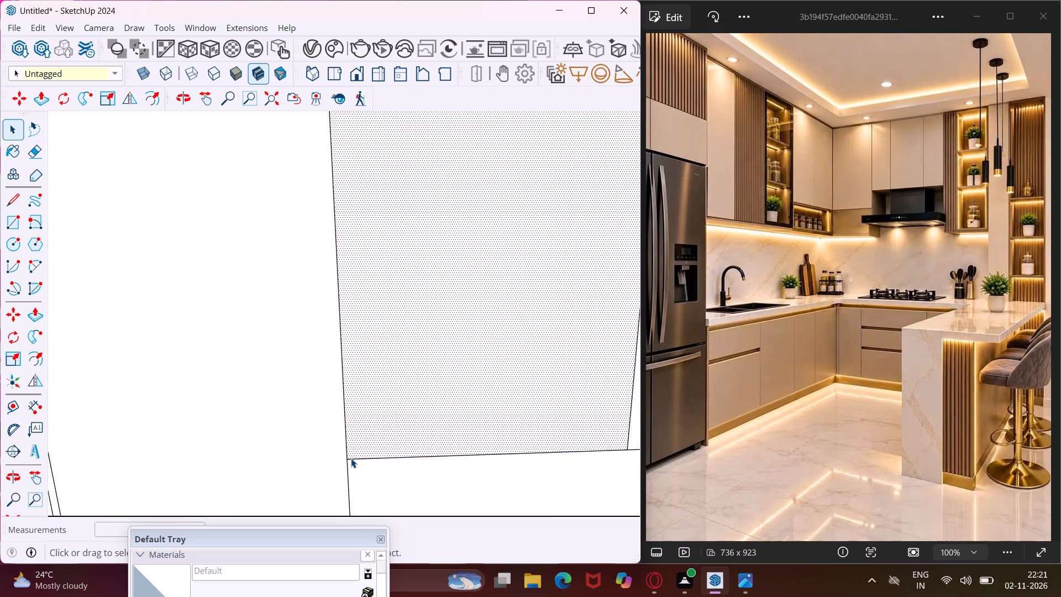
click(347, 442)
ctrl+click(348, 474)
ctrl+scroll(351, 395, down, 10)
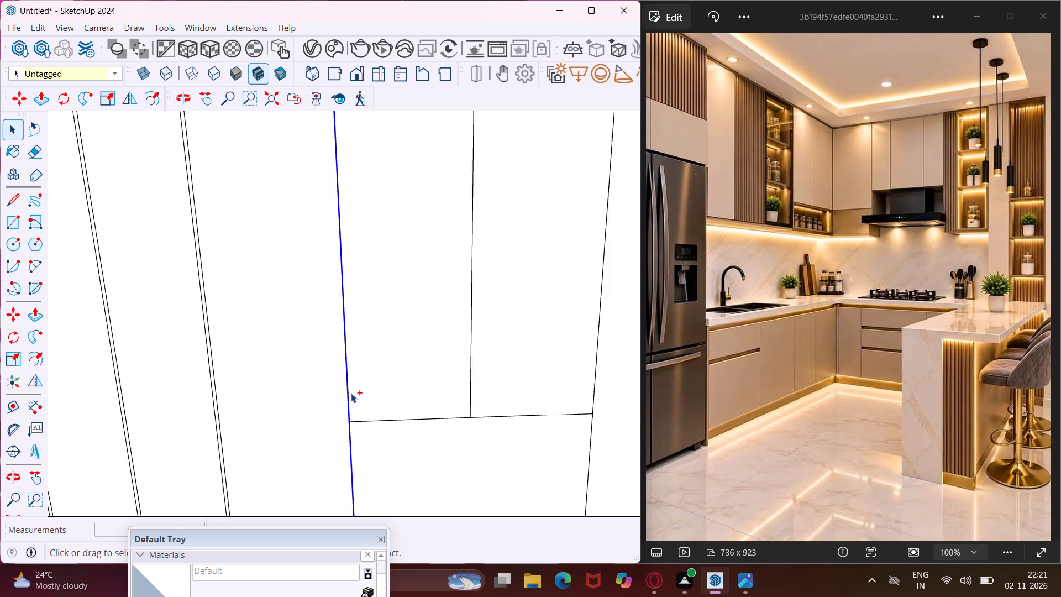
ctrl+scroll(351, 393, down, 4)
key(m)
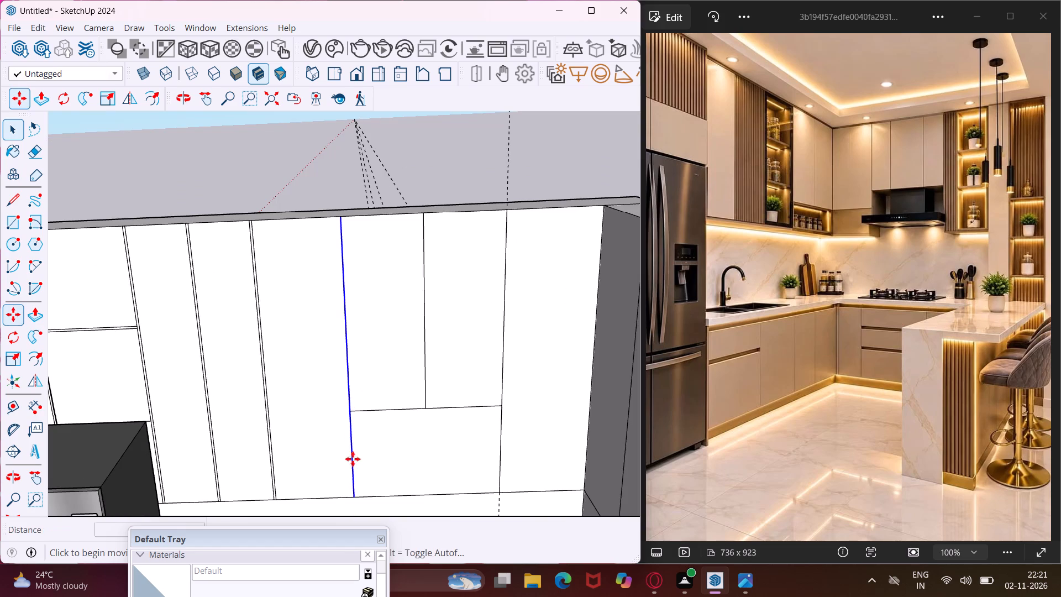
scroll(356, 495, up, 6)
click(349, 499)
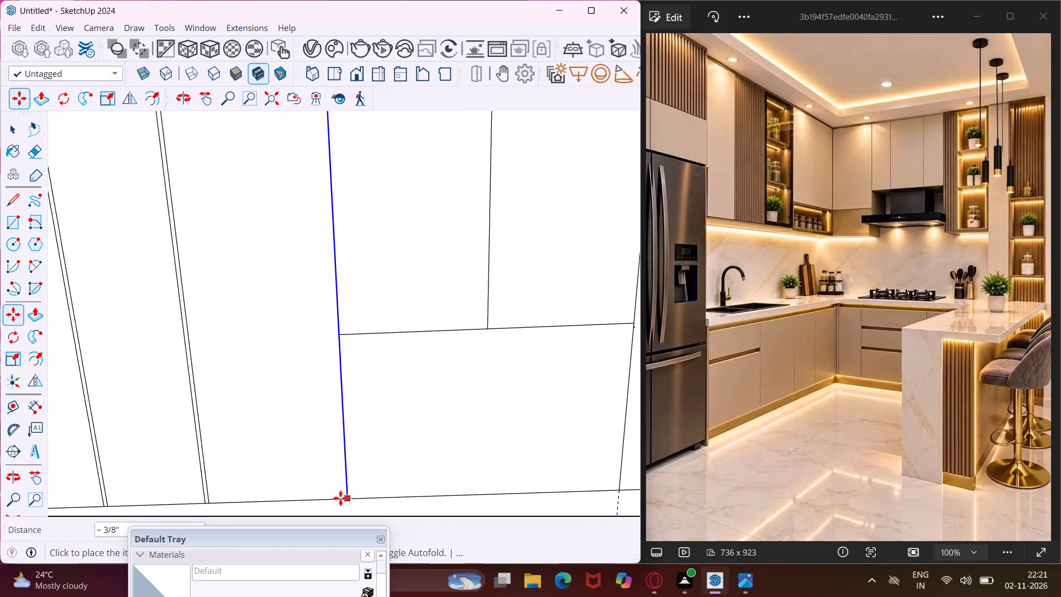
text(.4")
key(Return)
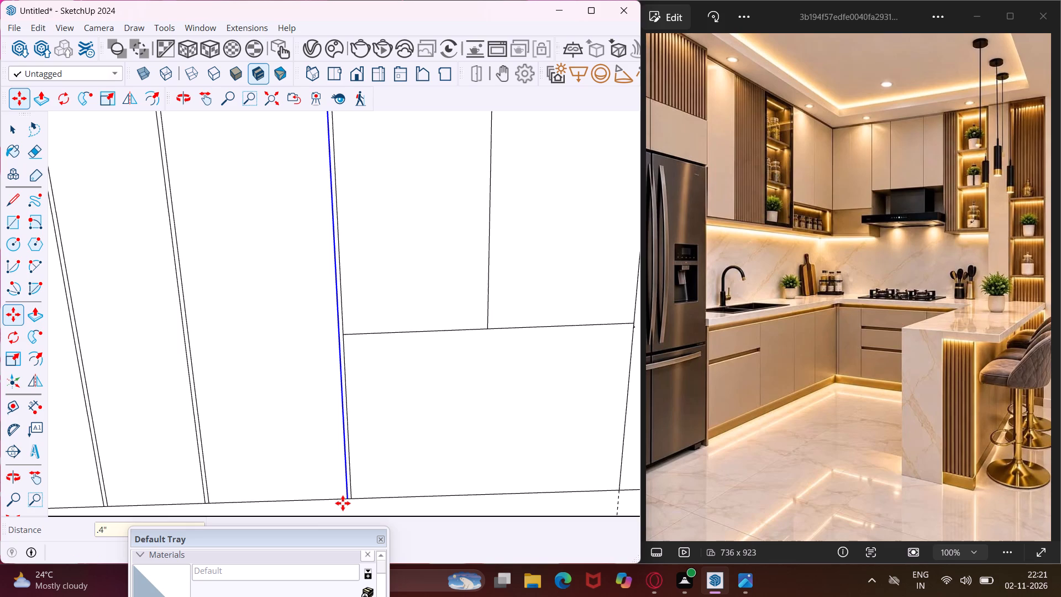
key(Escape)
key(space)
Copy both segments of the horizontal line beneath the pair of shorter panels 0.4" downward to form a gap.
scroll(363, 374, up, 4)
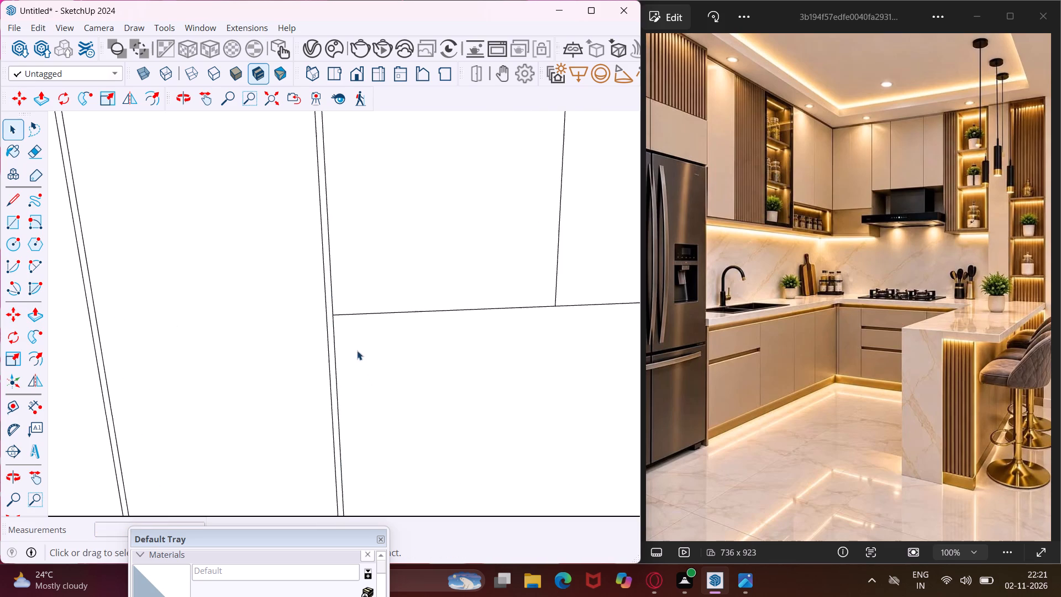
click(372, 313)
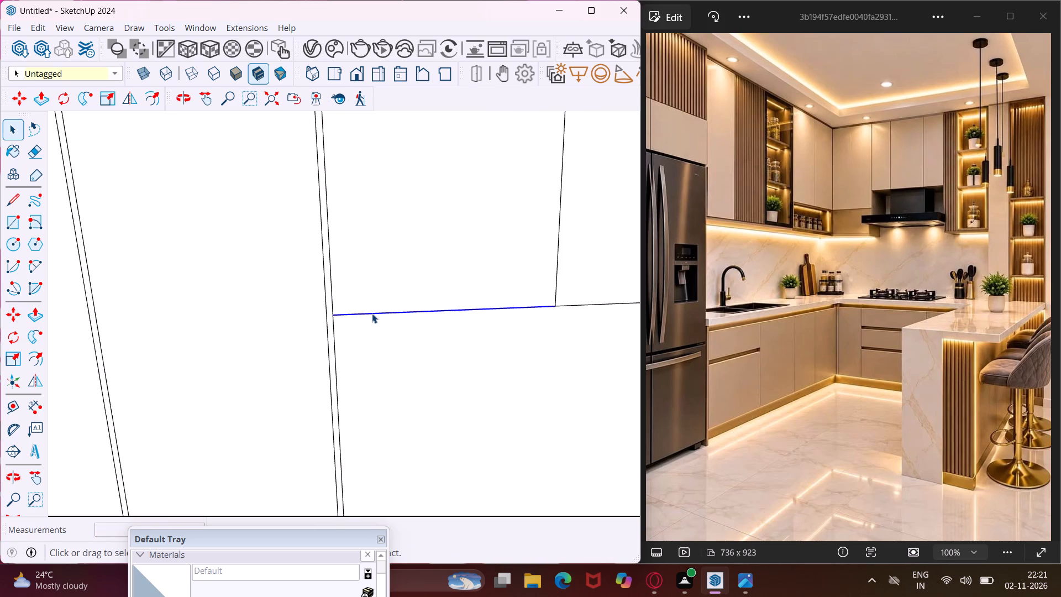
ctrl+click(561, 305)
key(m)
scroll(424, 310, up, 4)
scroll(361, 330, up, 3)
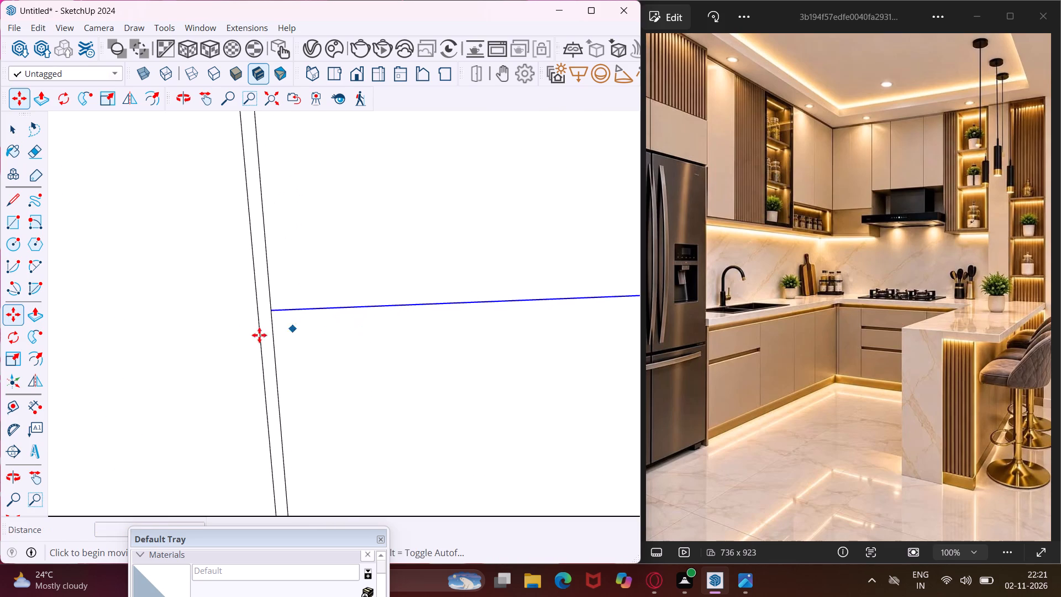
click(270, 307)
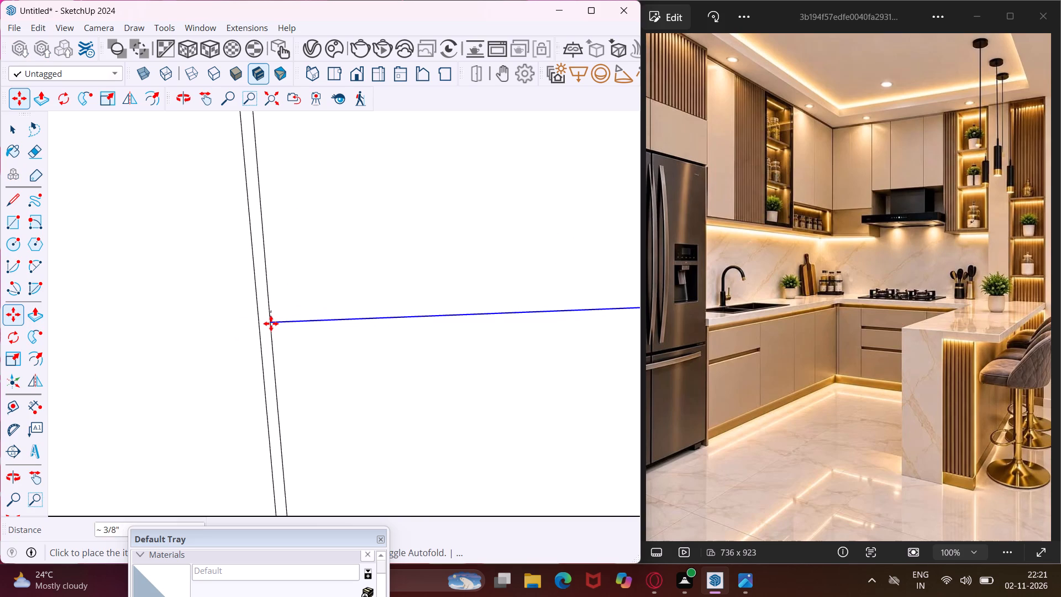
scroll(271, 326, up, 4)
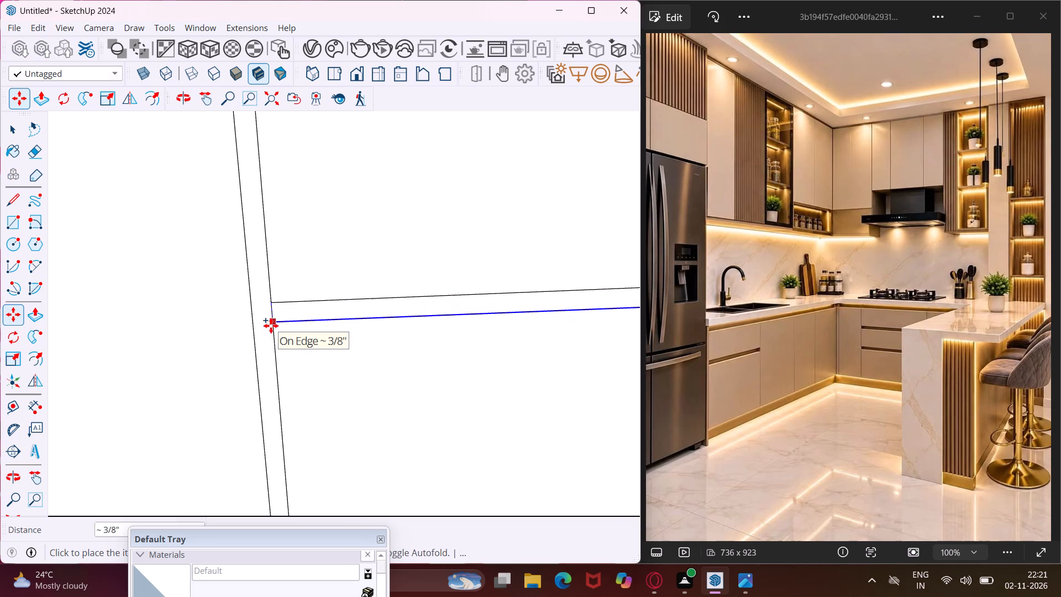
scroll(271, 326, up, 3)
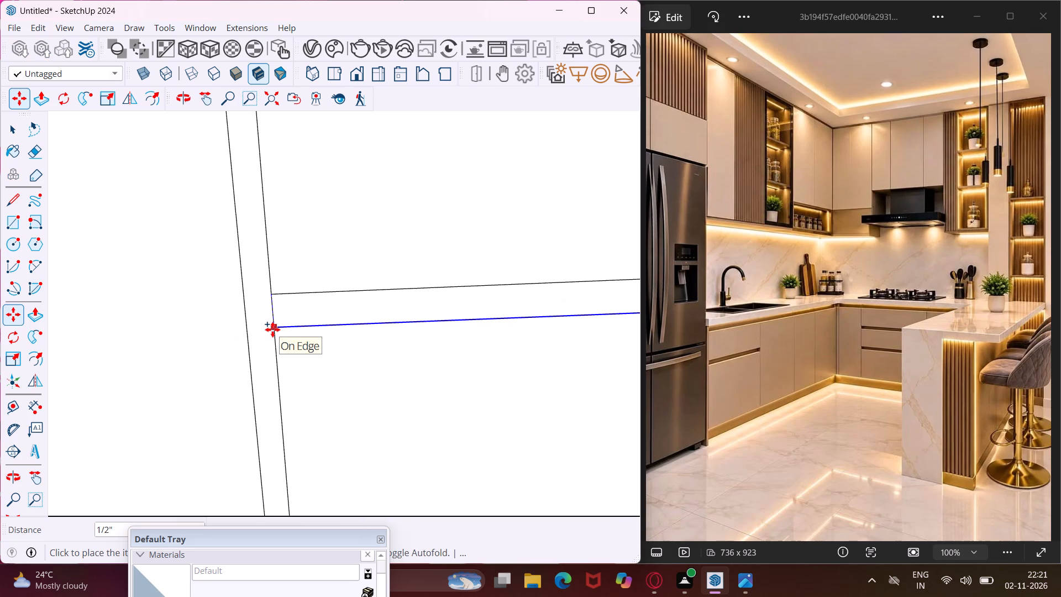
text(.4")
key(Return)
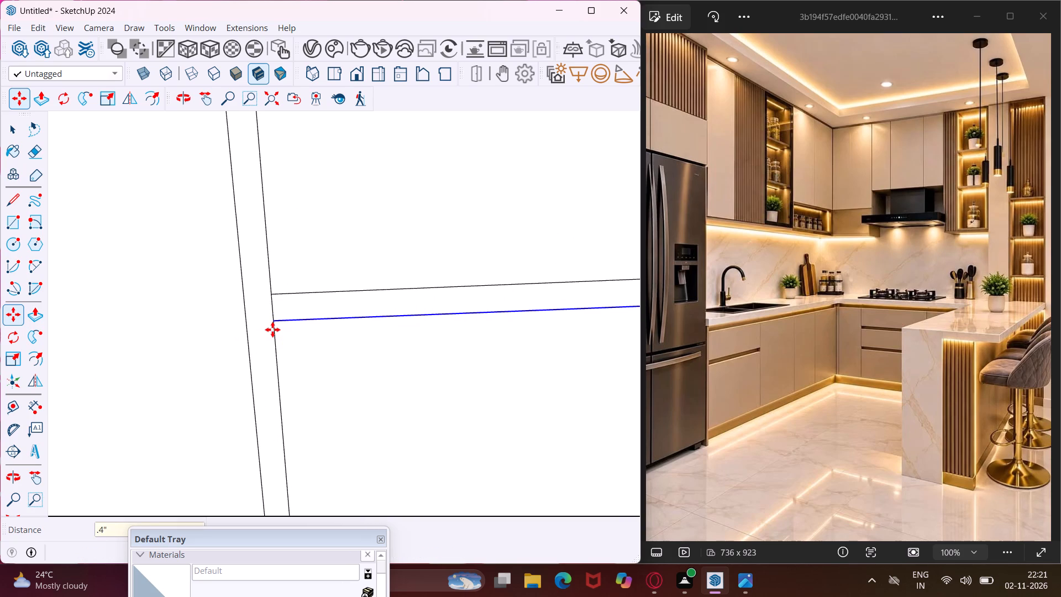
scroll(273, 329, down, 11)
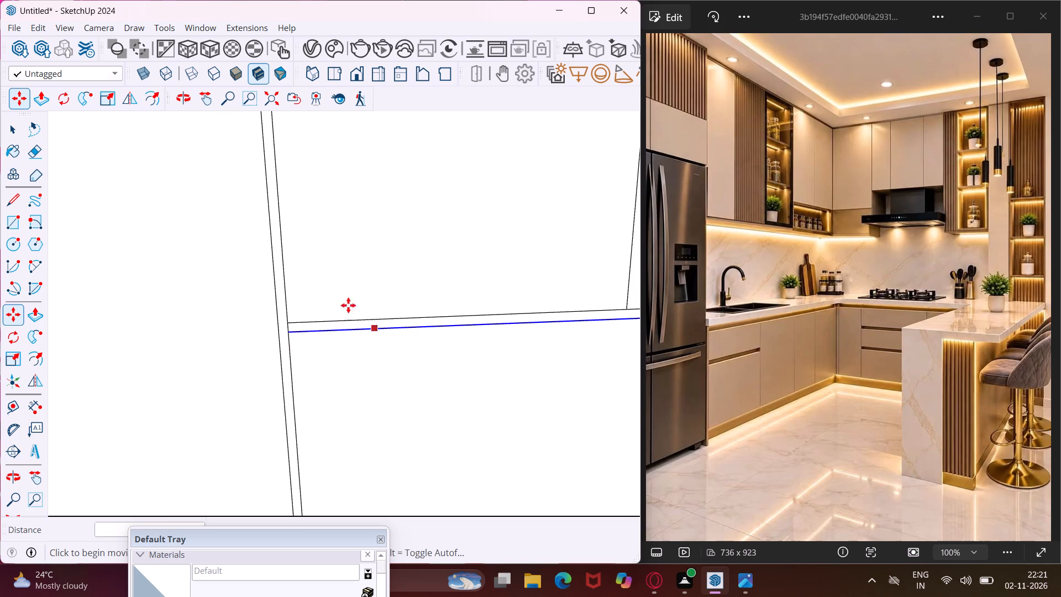
scroll(298, 257, down, 8)
key(Escape)
key(space)
Copy the vertical line between the pair of shorter panels 0.4" away from the refrigerator to form a gap.
scroll(449, 248, up, 3)
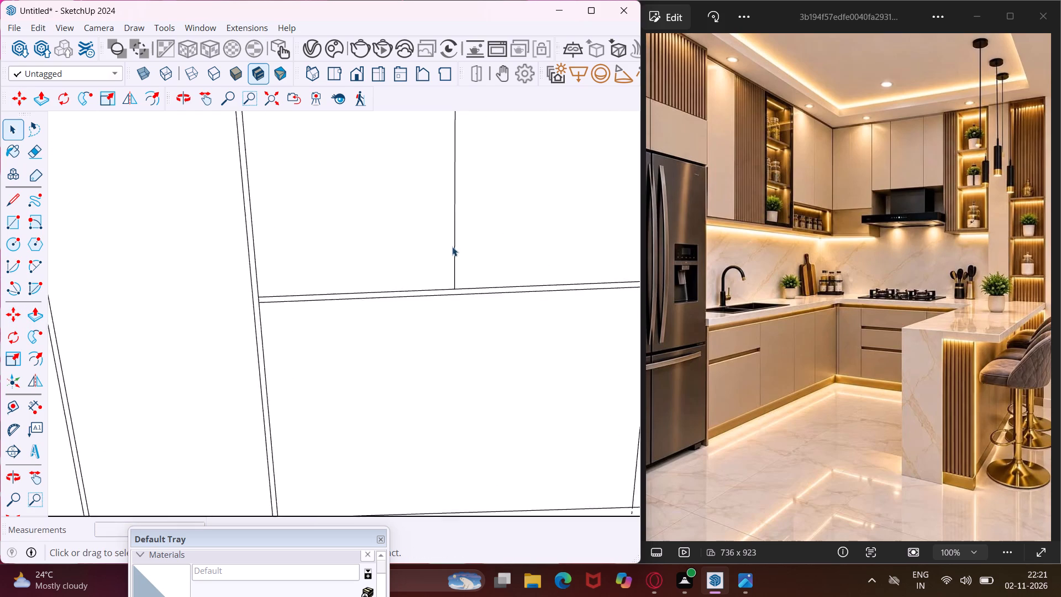
click(455, 273)
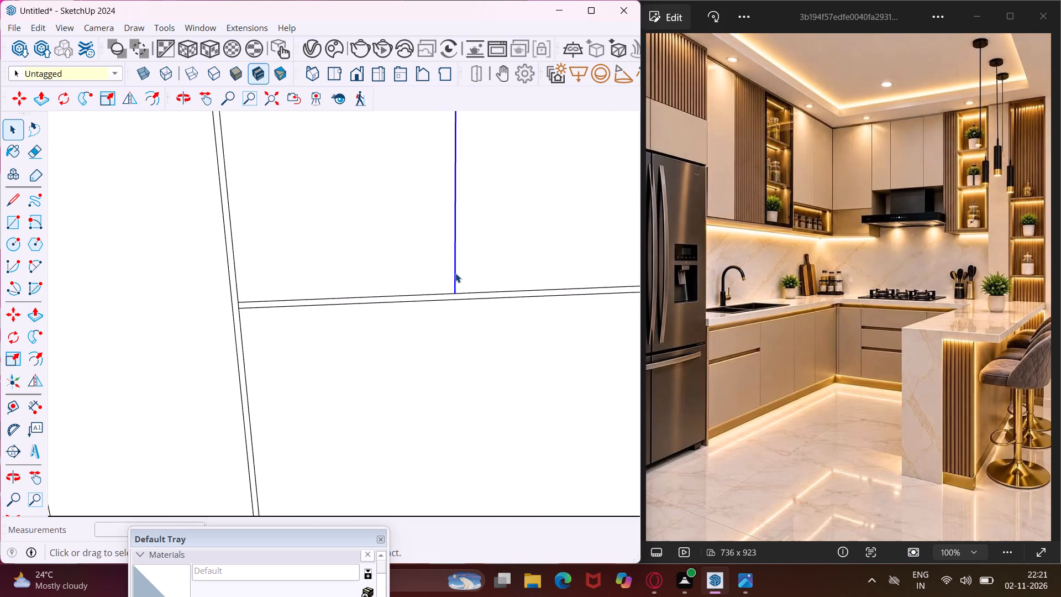
key(m)
scroll(452, 299, up, 7)
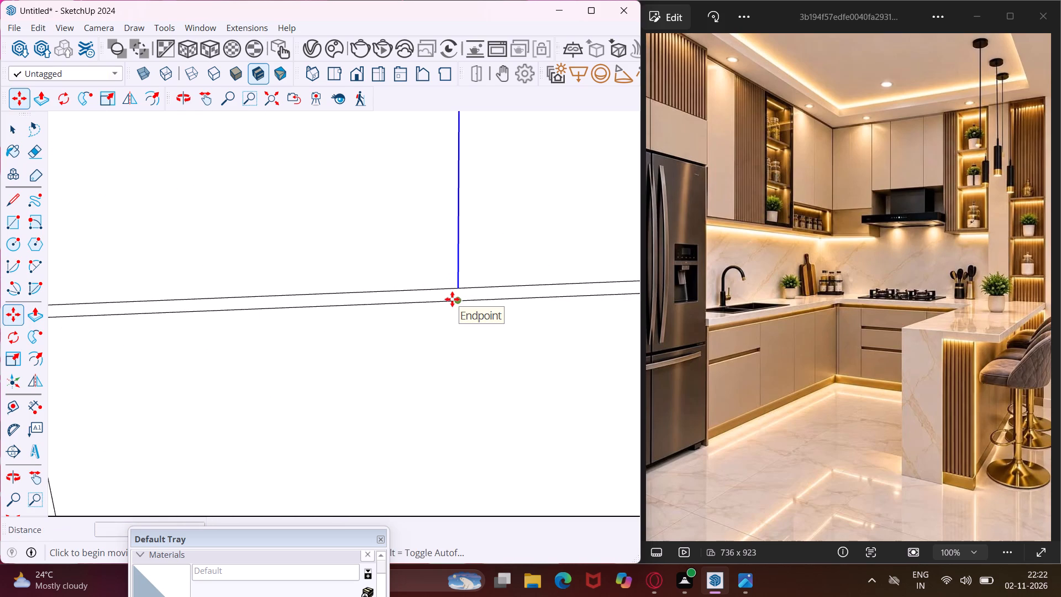
click(459, 289)
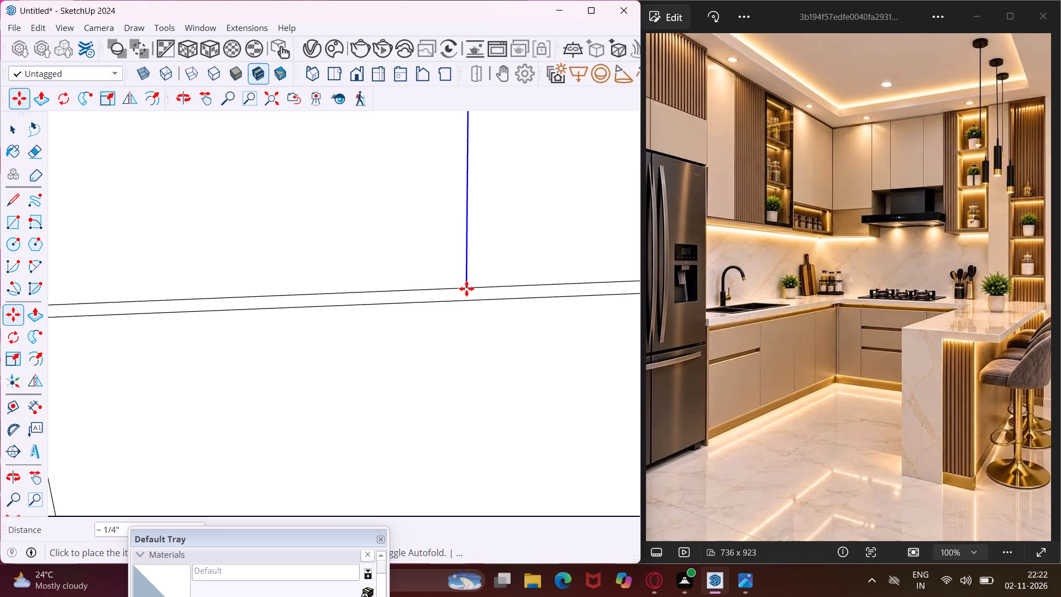
text(.4")
key(Return)
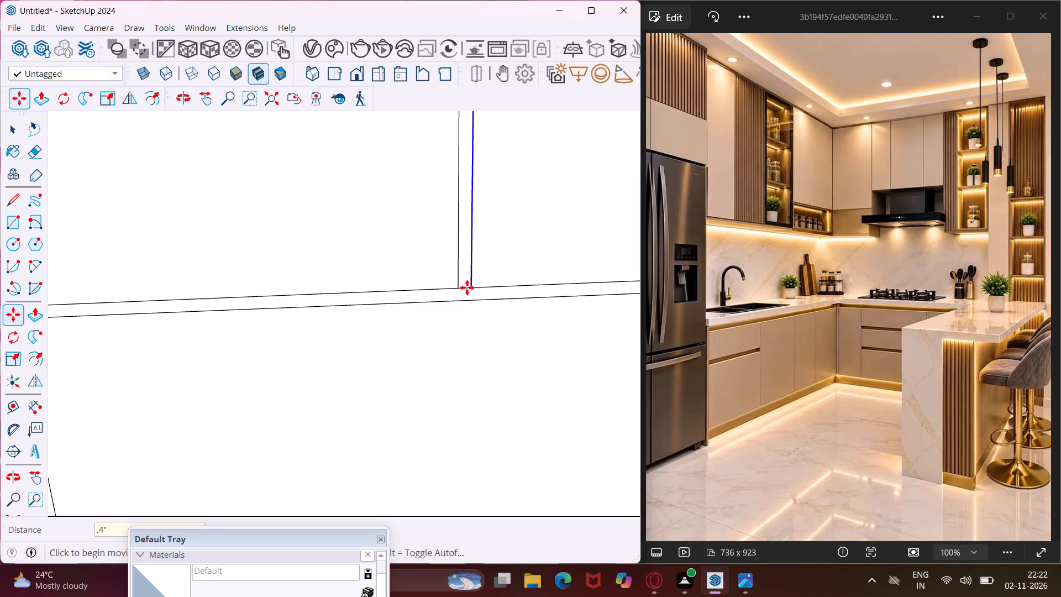
scroll(467, 287, down, 20)
key(Escape)
key(space)
Examine the panel and gap layout of the refrigerator wall from several angles.
middle_drag(468, 323, 564, 331)
scroll(550, 305, down, 5)
middle_drag(534, 315, 562, 311)
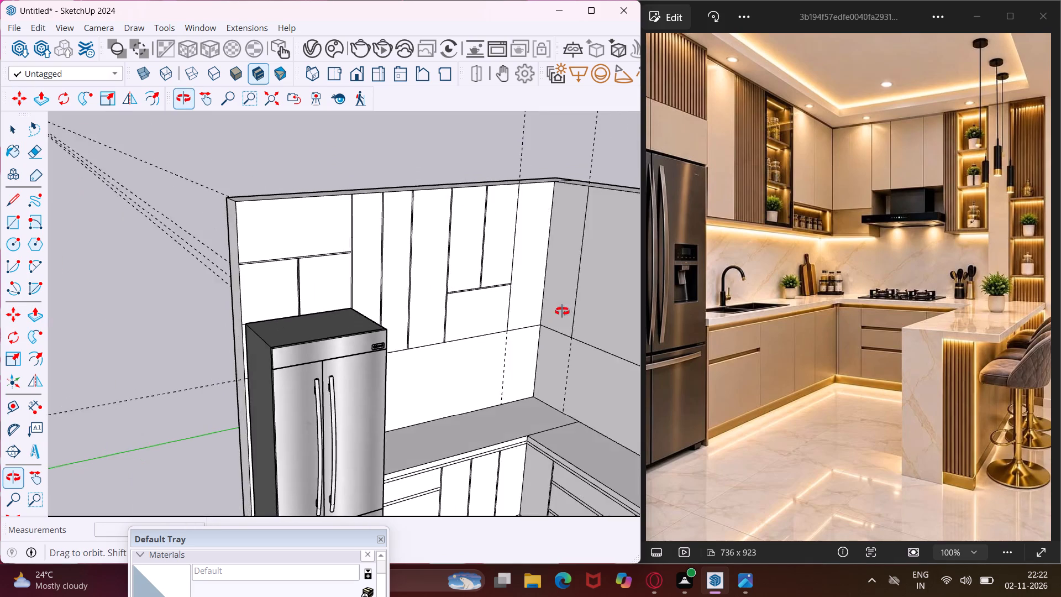
middle_drag(562, 311, 597, 311)
scroll(453, 260, down, 8)
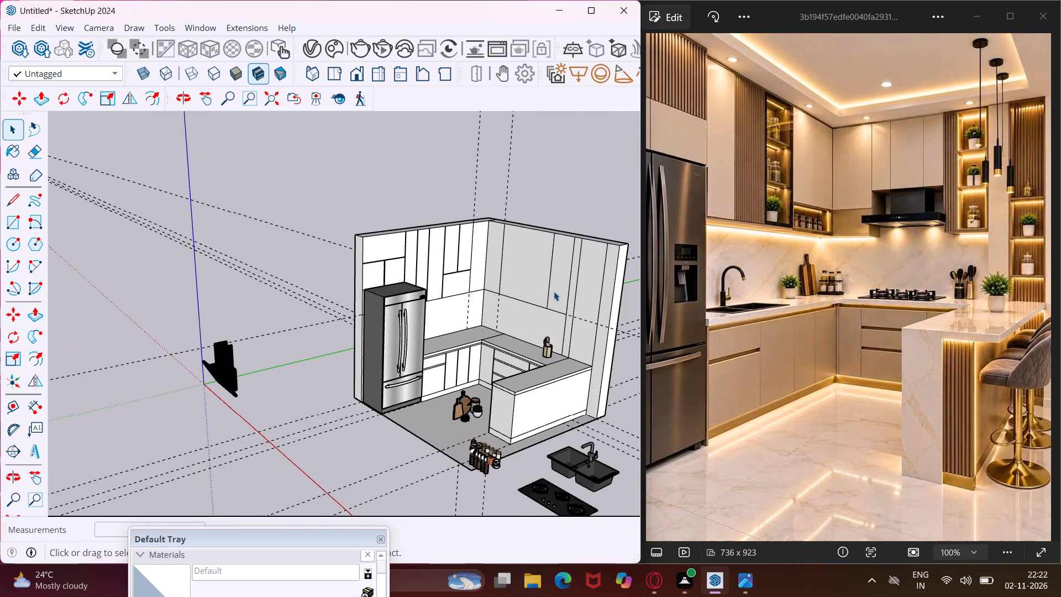
scroll(414, 255, up, 3)
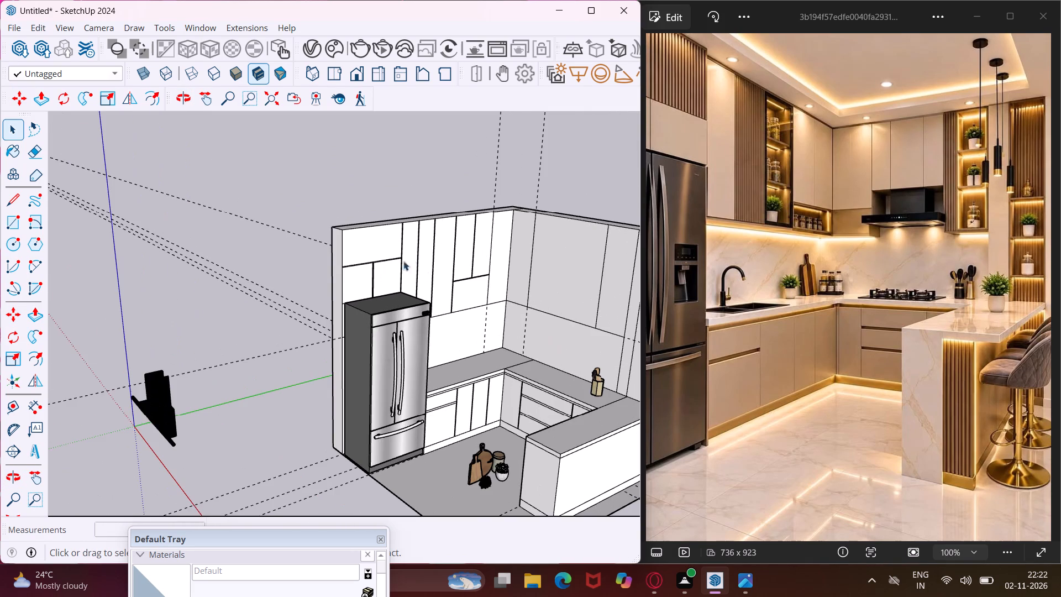
middle_drag(393, 268, 521, 282)
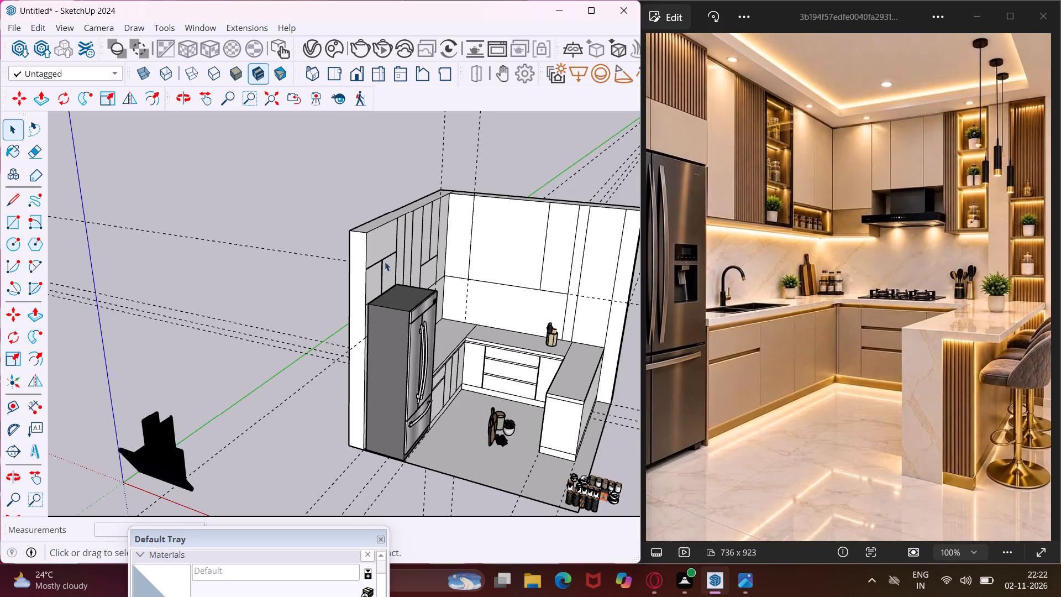
scroll(379, 258, up, 15)
scroll(377, 255, down, 1)
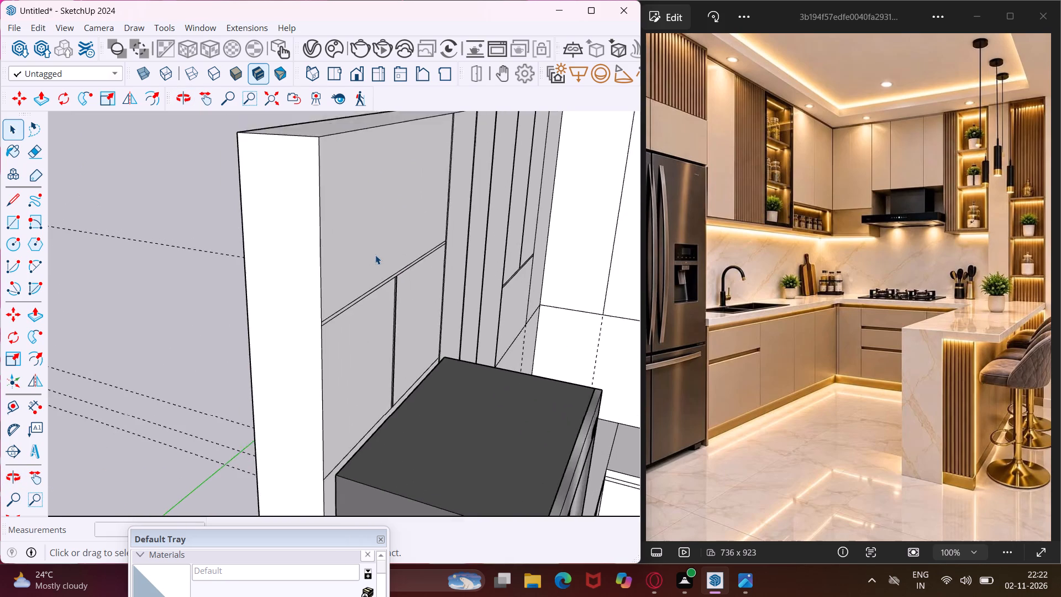
scroll(375, 255, down, 3)
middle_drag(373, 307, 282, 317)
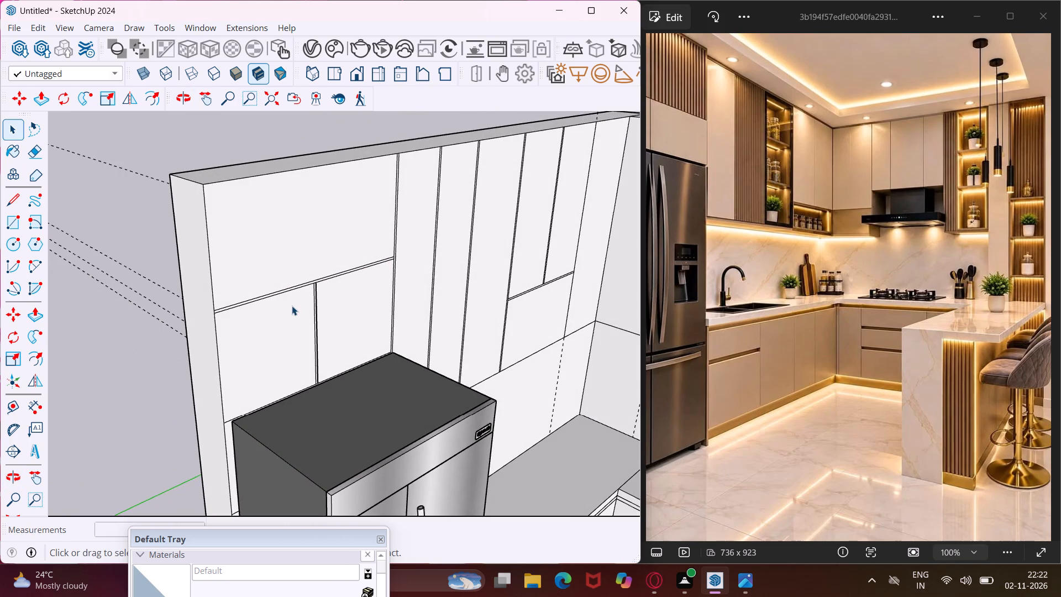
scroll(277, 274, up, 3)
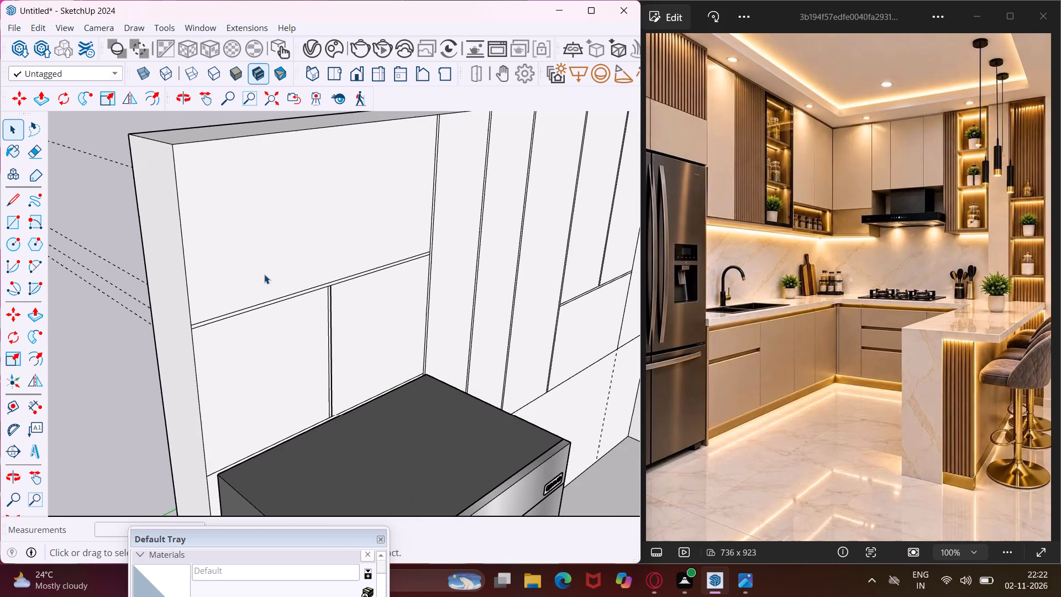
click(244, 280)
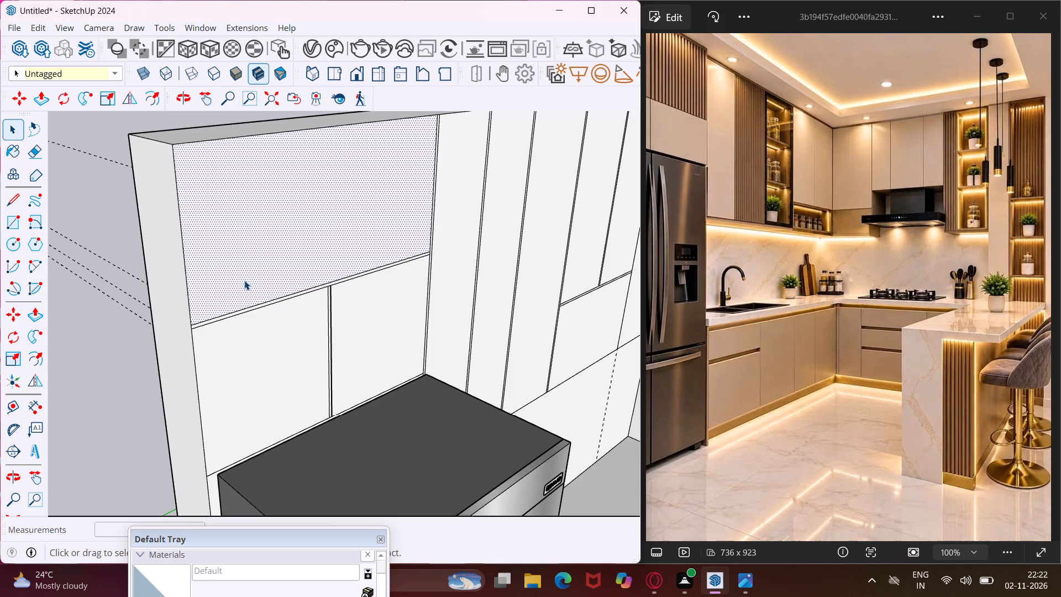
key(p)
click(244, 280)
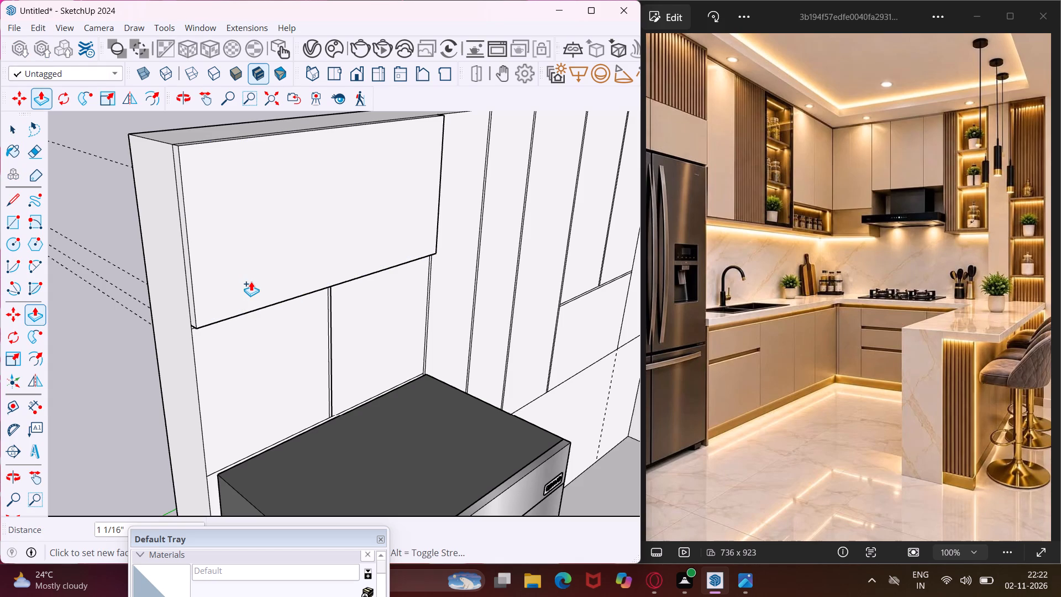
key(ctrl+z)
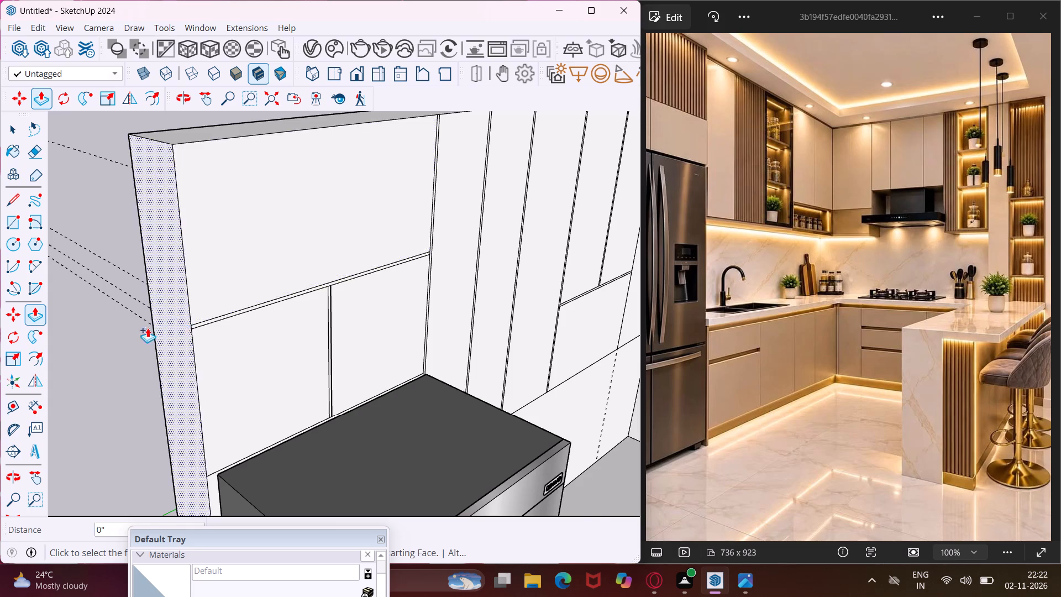
Extrude the full-height strip at the wall corner 1' 4" out to the guide line on the adjoining wall.
scroll(139, 333, down, 6)
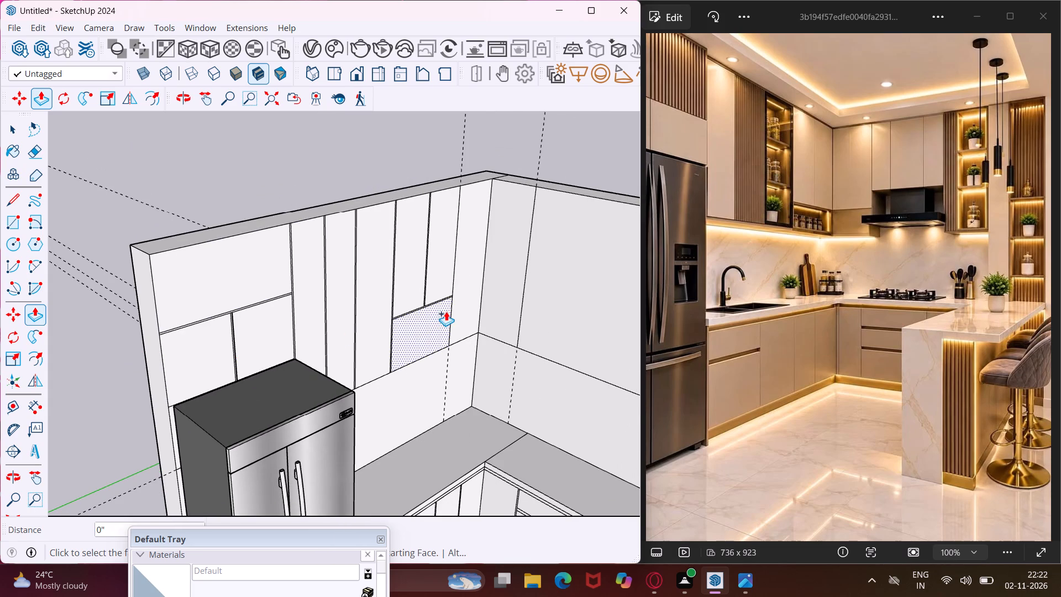
scroll(463, 306, up, 2)
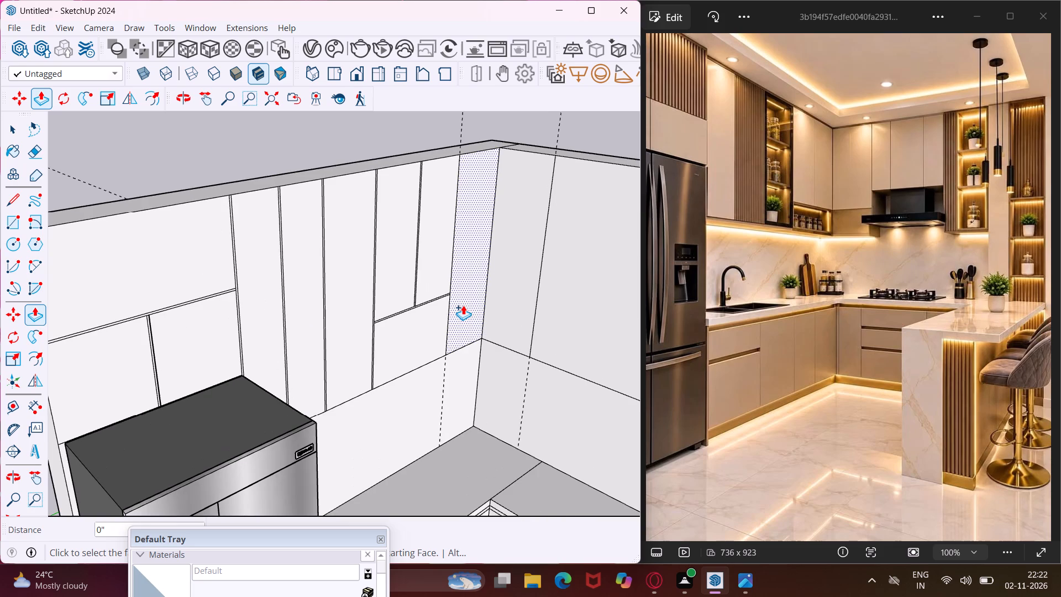
click(463, 305)
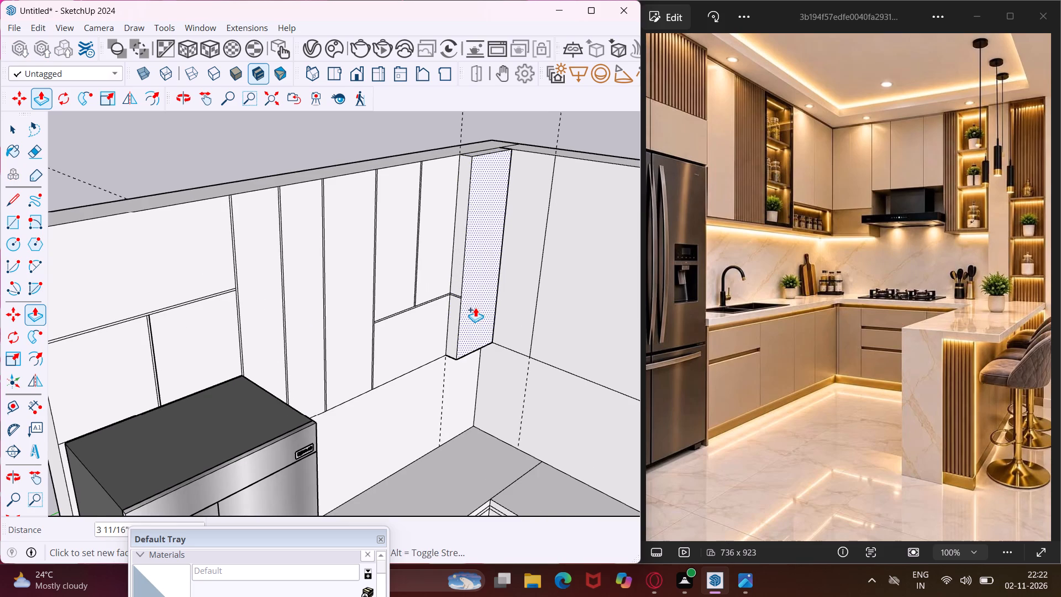
scroll(560, 152, up, 7)
click(552, 151)
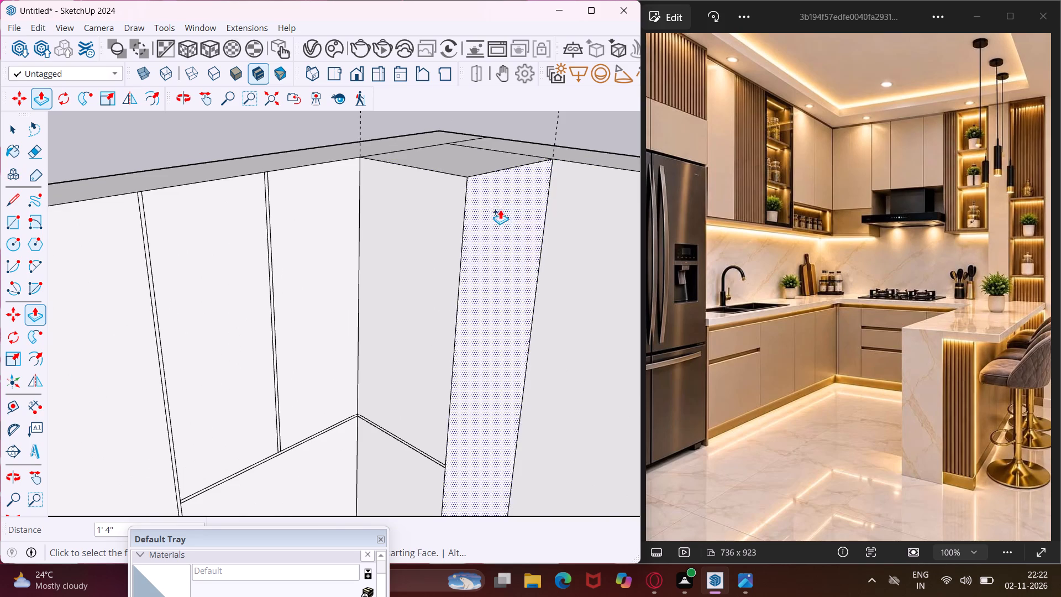
Extrude the thin horizontal strip on the corner block's side about 2' 4" to the nearest full-height divider, forming a shelf.
middle_drag(396, 413, 413, 331)
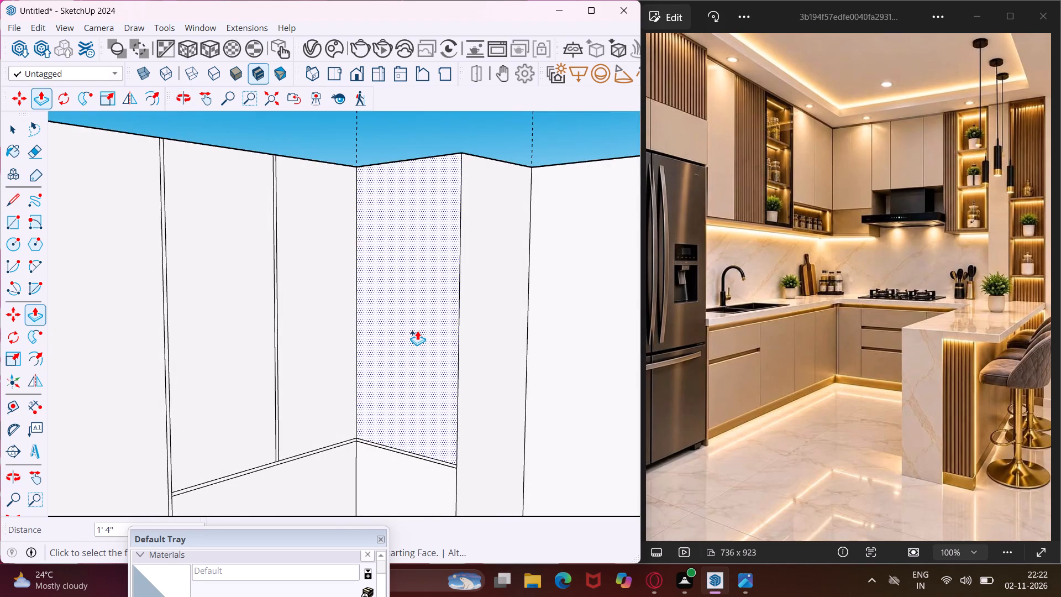
scroll(417, 331, down, 6)
scroll(414, 405, up, 4)
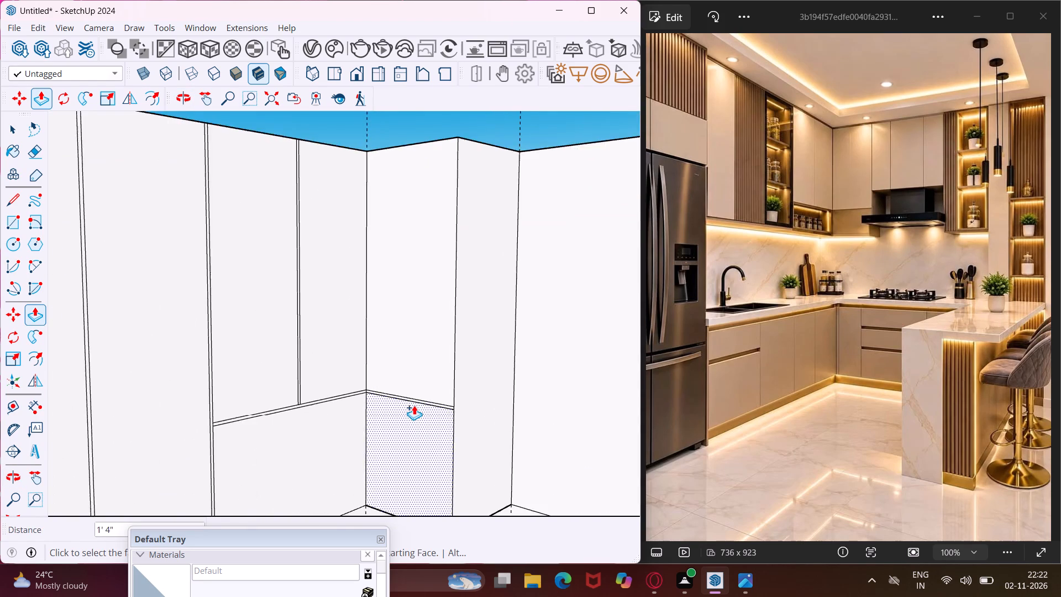
scroll(414, 404, up, 6)
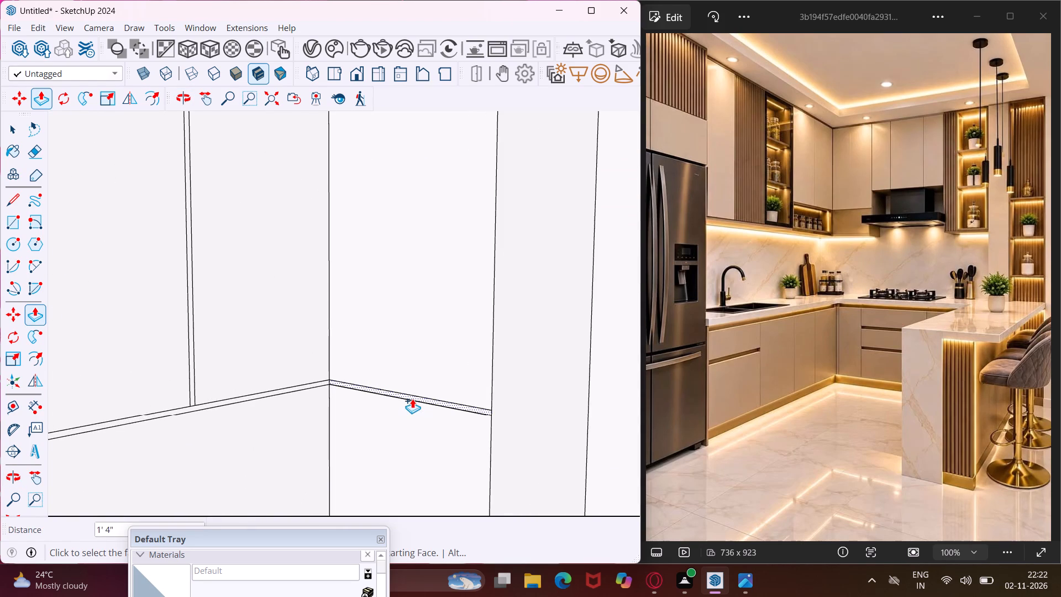
click(412, 399)
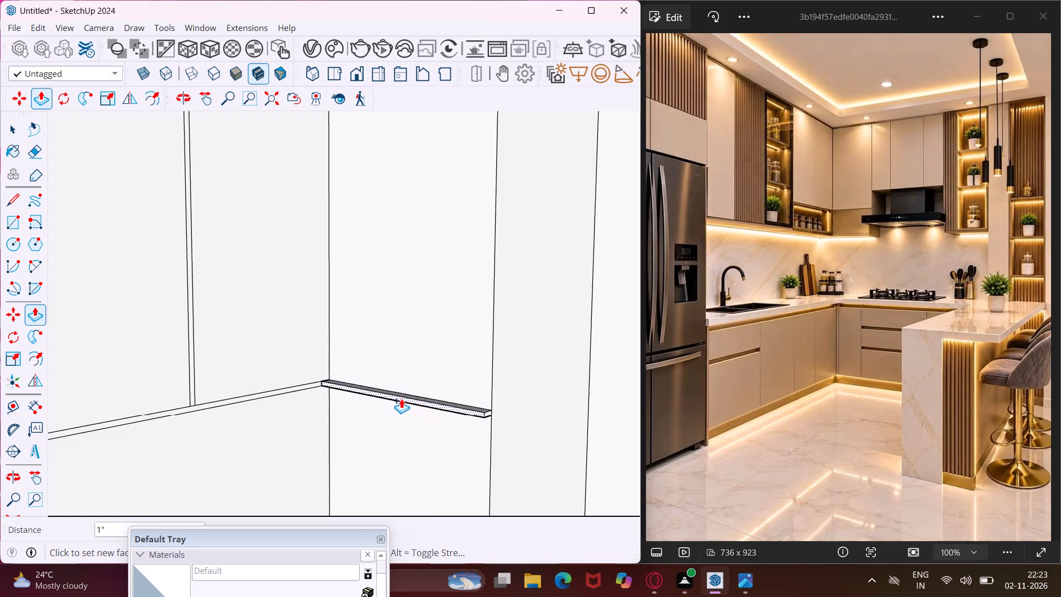
scroll(393, 397, down, 7)
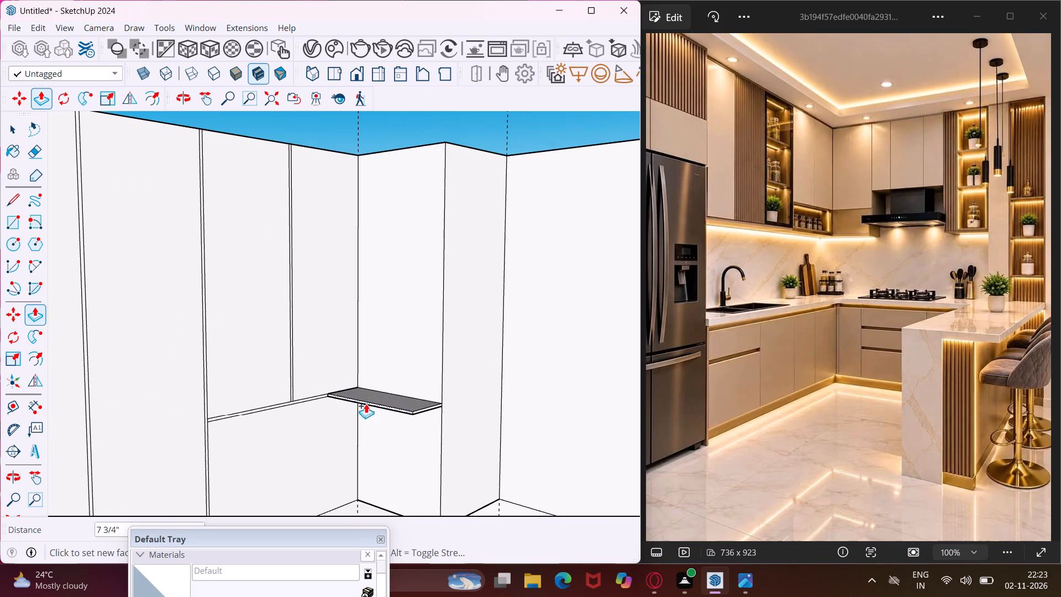
scroll(201, 383, up, 3)
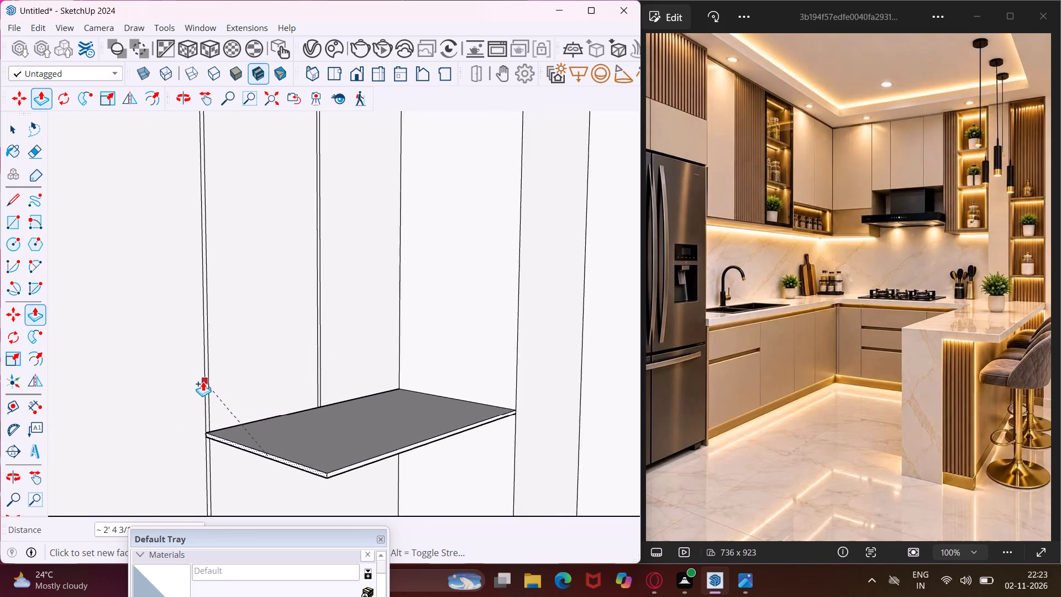
scroll(203, 381, up, 2)
click(204, 381)
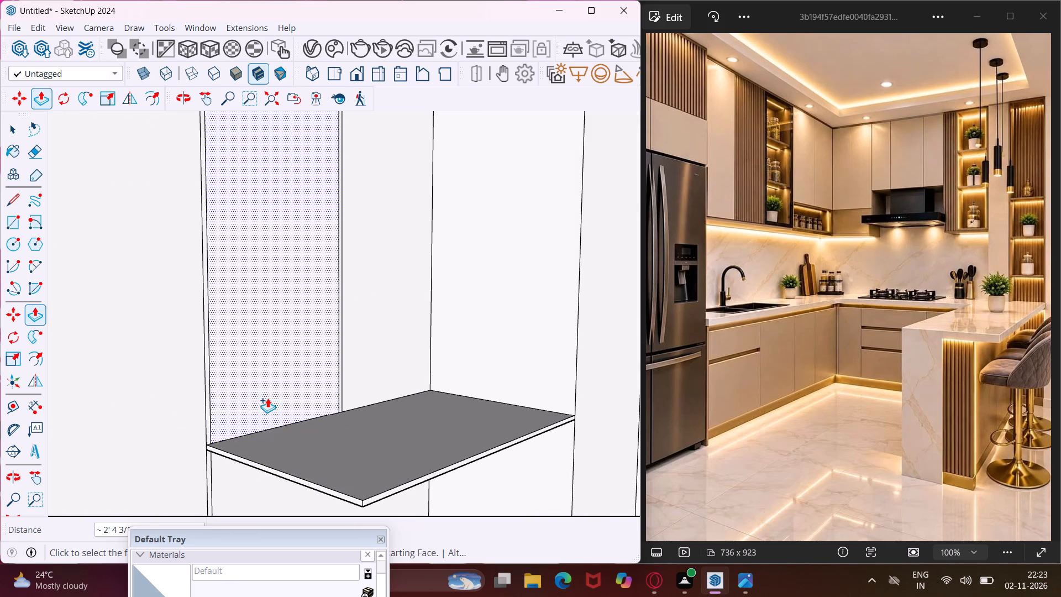
Extrude the thin vertical strip between the pair of shorter panels 1' 4" to the shelf's front edge.
middle_drag(382, 378, 321, 393)
scroll(358, 389, up, 2)
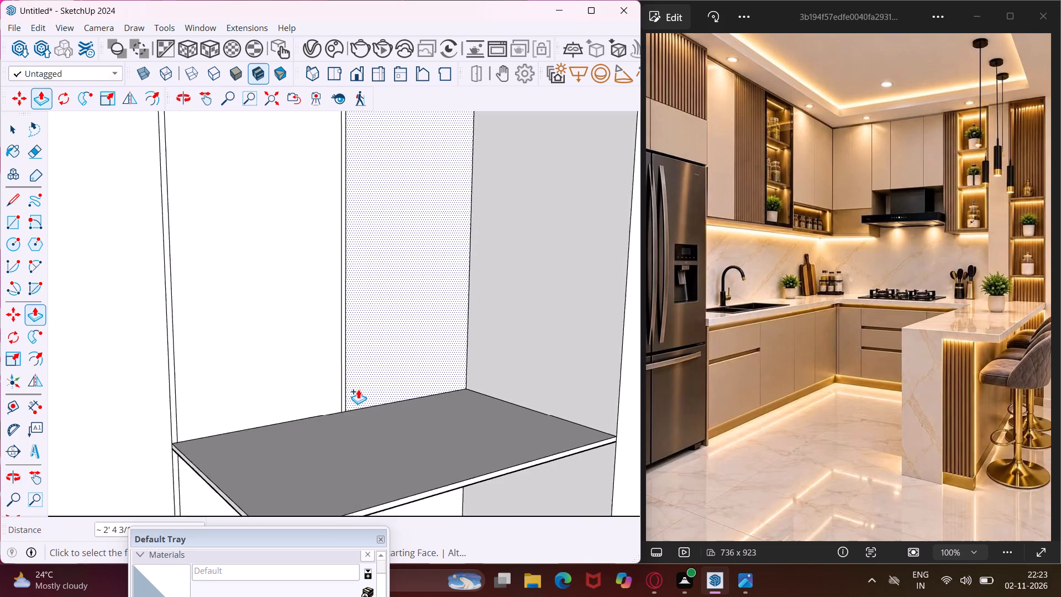
scroll(358, 389, up, 3)
click(342, 395)
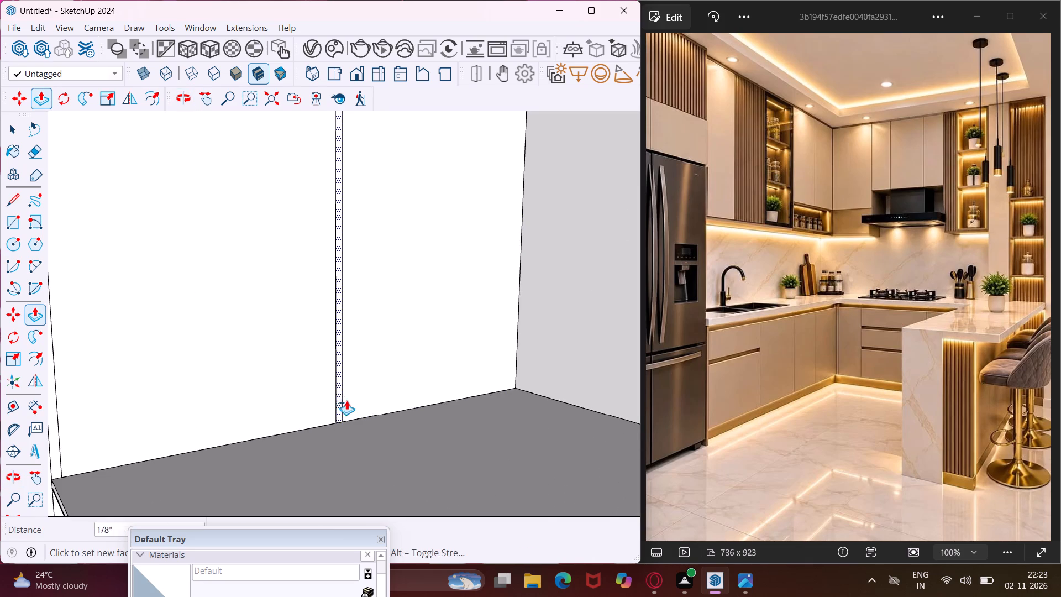
scroll(348, 402, down, 8)
click(398, 468)
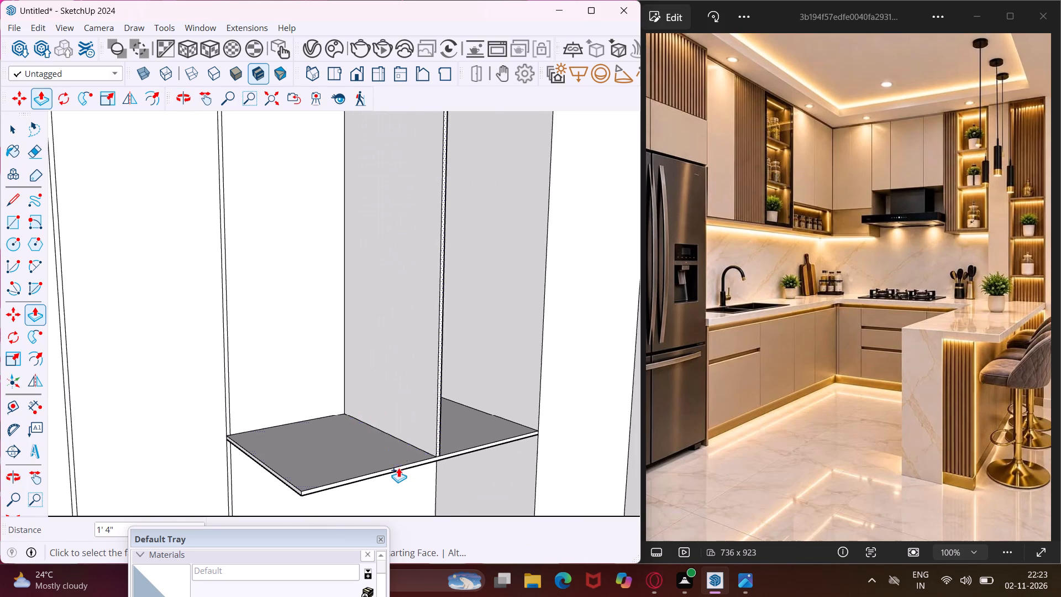
Extrude the full-height divider strip above the shelf's refrigerator-side end 1' 4" to the shelf's front edge.
scroll(265, 439, up, 3)
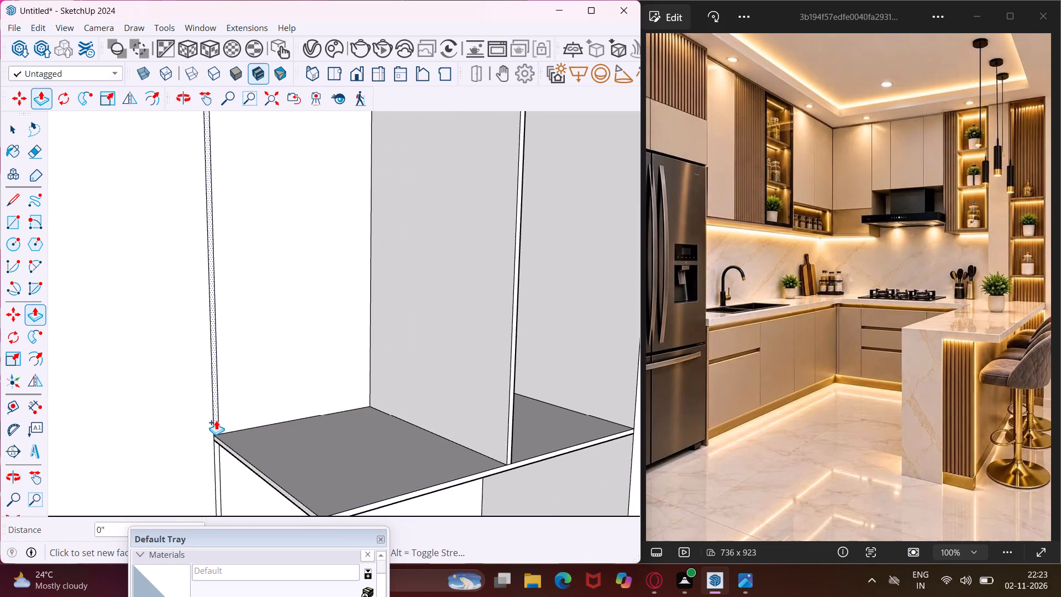
click(216, 420)
scroll(262, 442, down, 3)
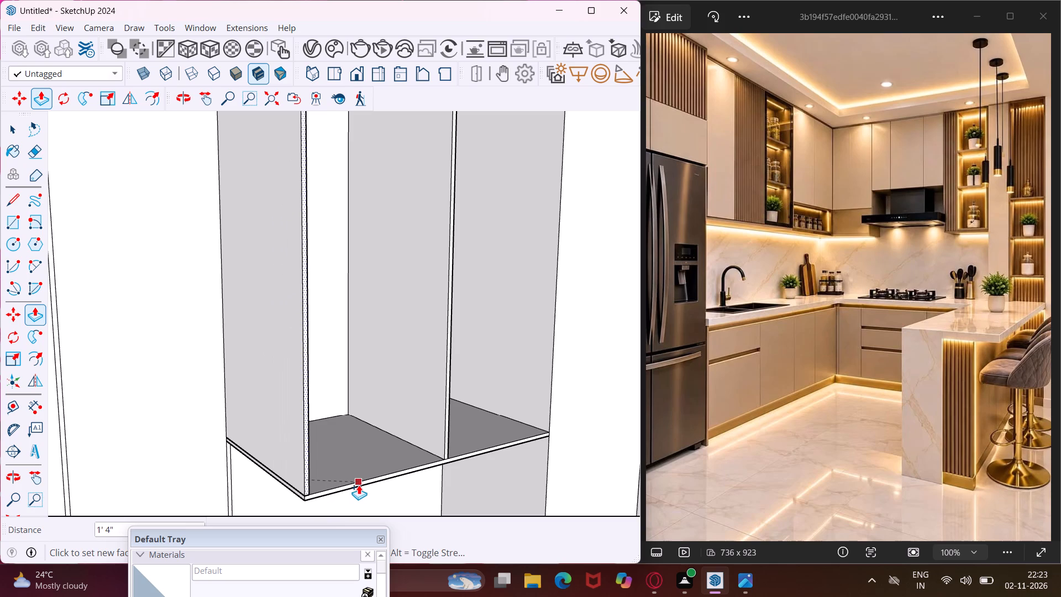
click(359, 484)
Extrude the divider strip below the shelf's refrigerator-side end 1' 4", flush with the upright above it.
scroll(314, 417, down, 5)
scroll(268, 491, up, 4)
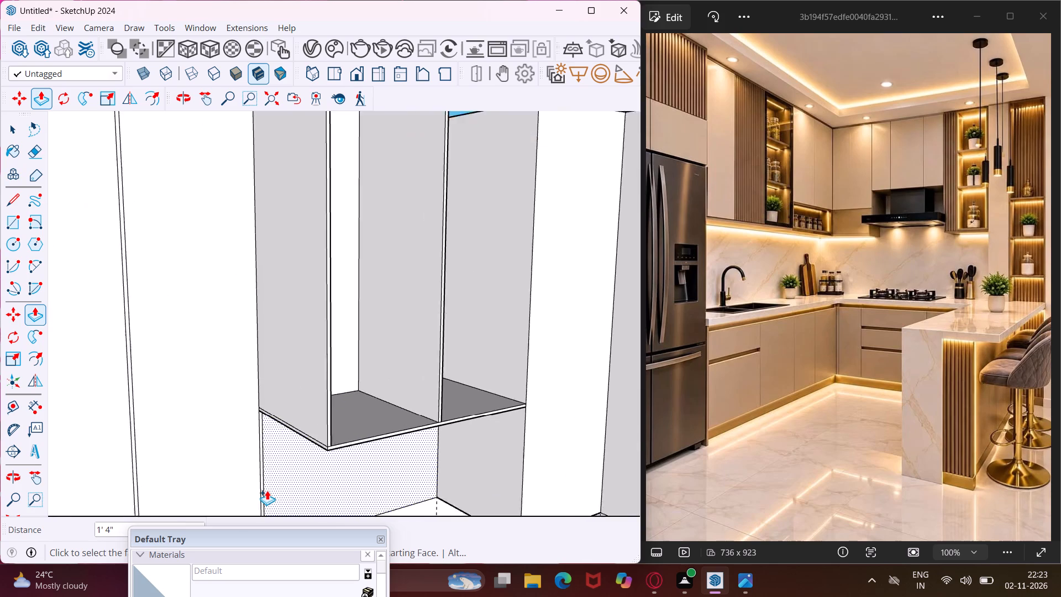
scroll(267, 490, up, 4)
middle_drag(264, 481, 251, 403)
scroll(256, 417, up, 1)
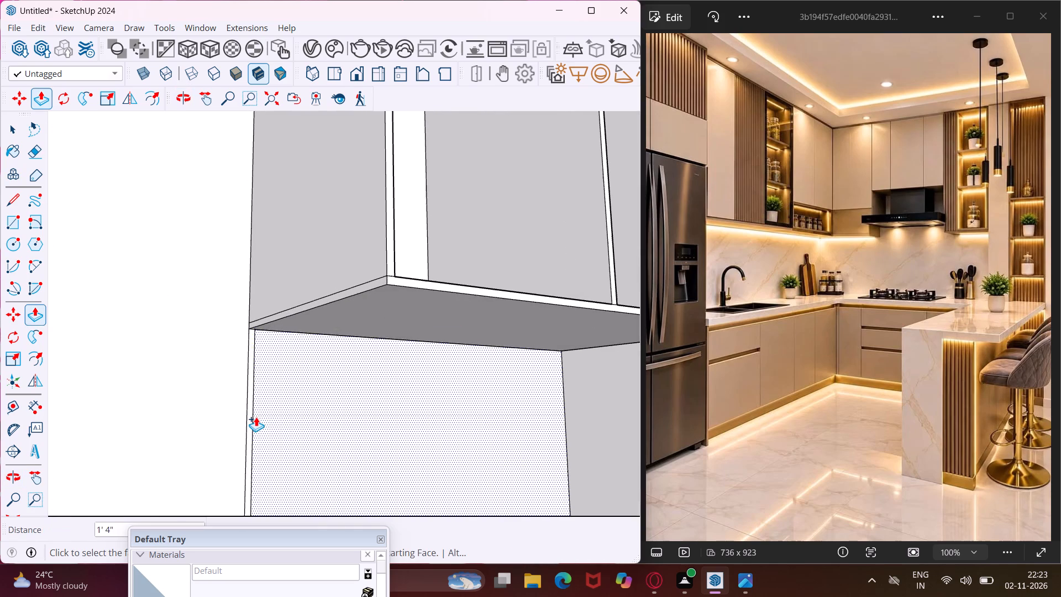
click(250, 418)
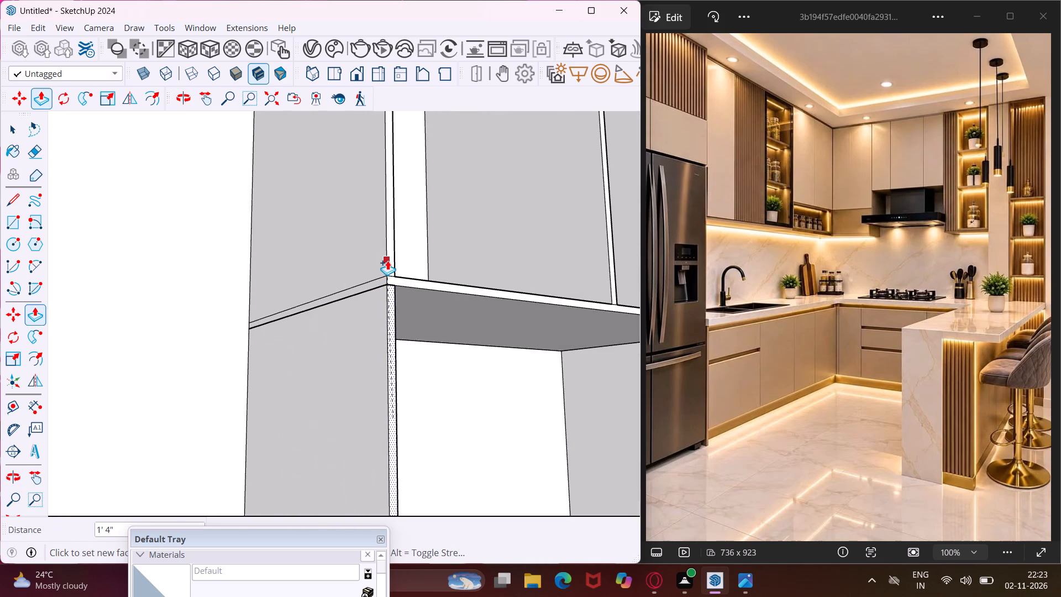
click(387, 260)
scroll(384, 261, down, 13)
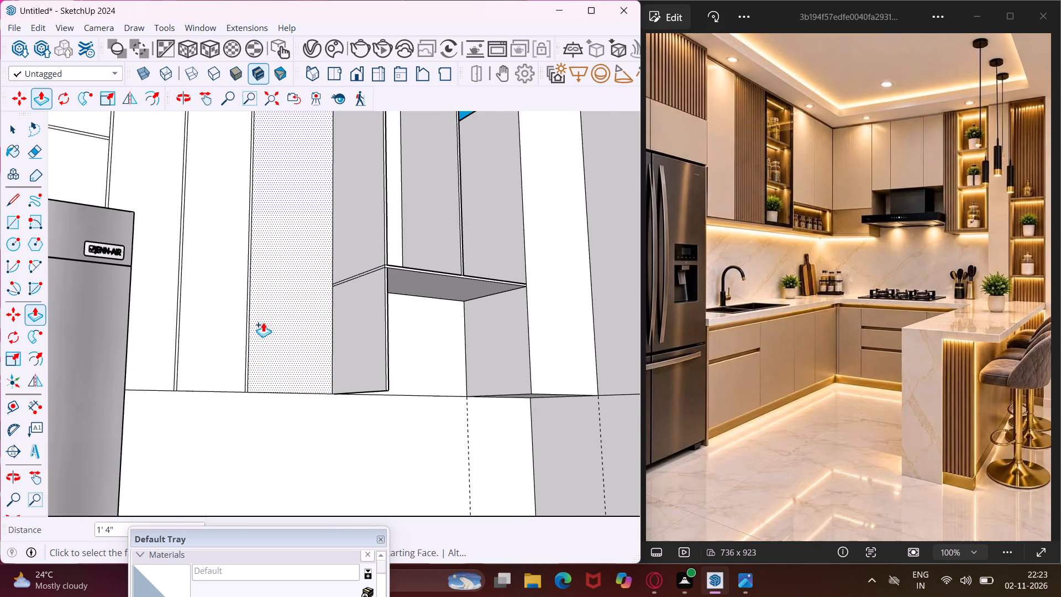
Extrude the two full-height divider strips between the shelf and the refrigerator-side divider 1' 4" out from the wall.
scroll(253, 358, up, 8)
scroll(248, 403, up, 4)
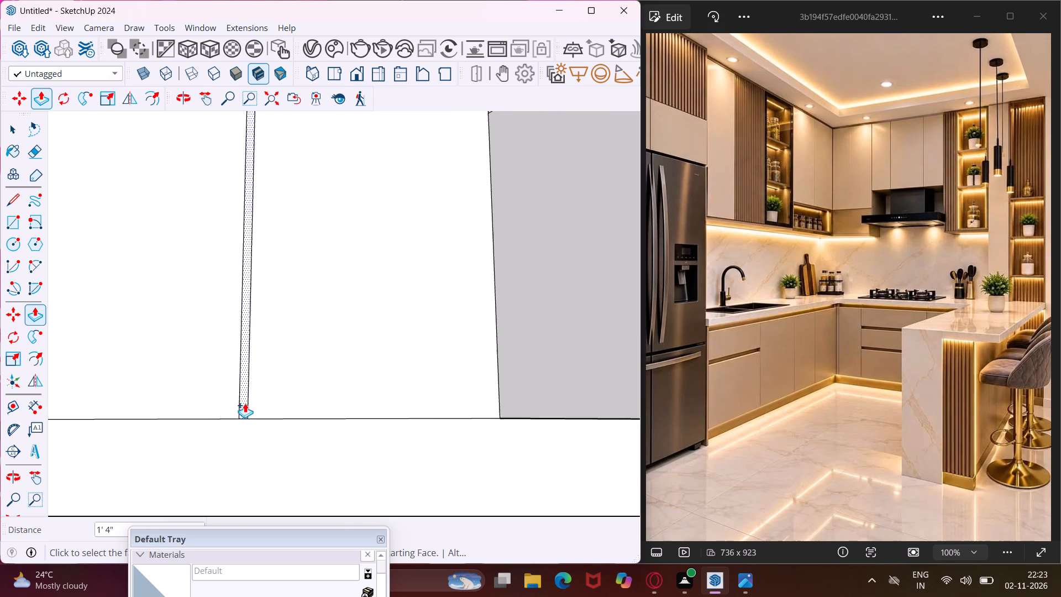
scroll(245, 403, up, 1)
double_click(245, 403)
scroll(240, 399, down, 10)
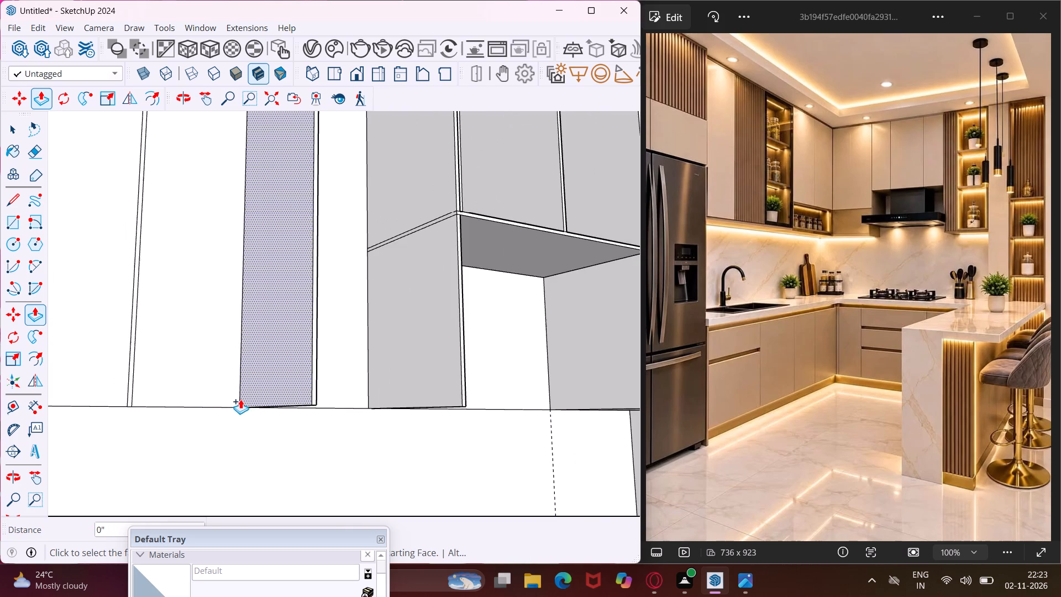
scroll(141, 394, up, 7)
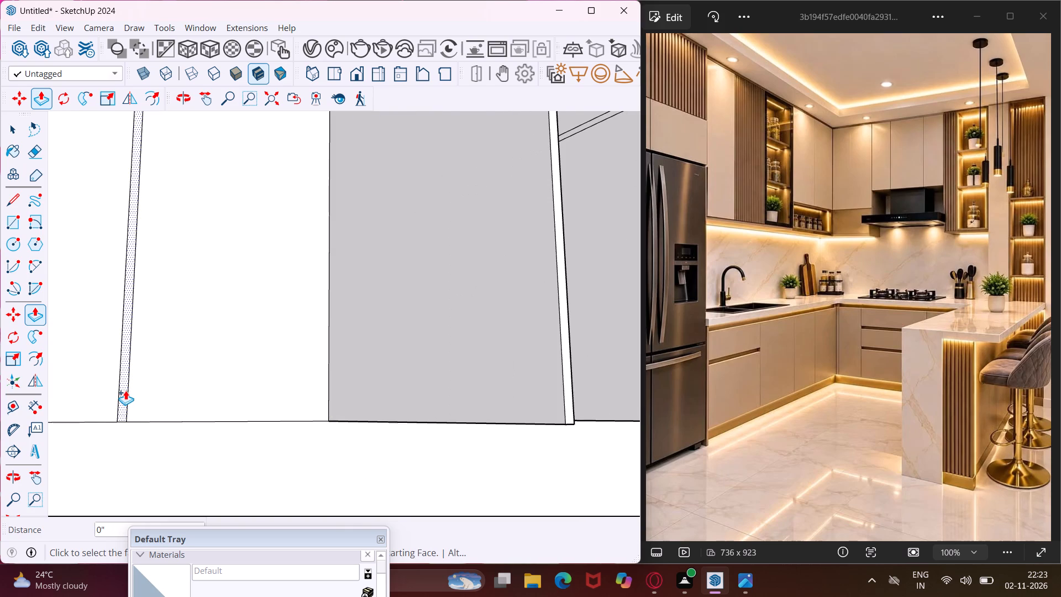
double_click(125, 390)
scroll(145, 351, down, 12)
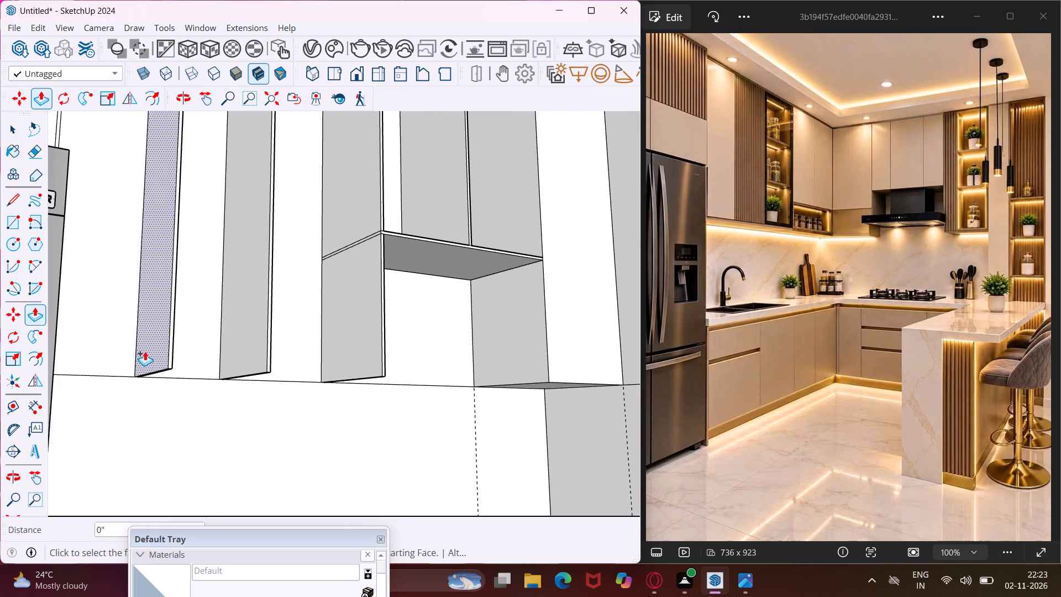
Extrude the full-height divider strip beside the refrigerator 1' 4", matching the other dividers.
middle_drag(144, 351, 158, 443)
scroll(169, 401, down, 10)
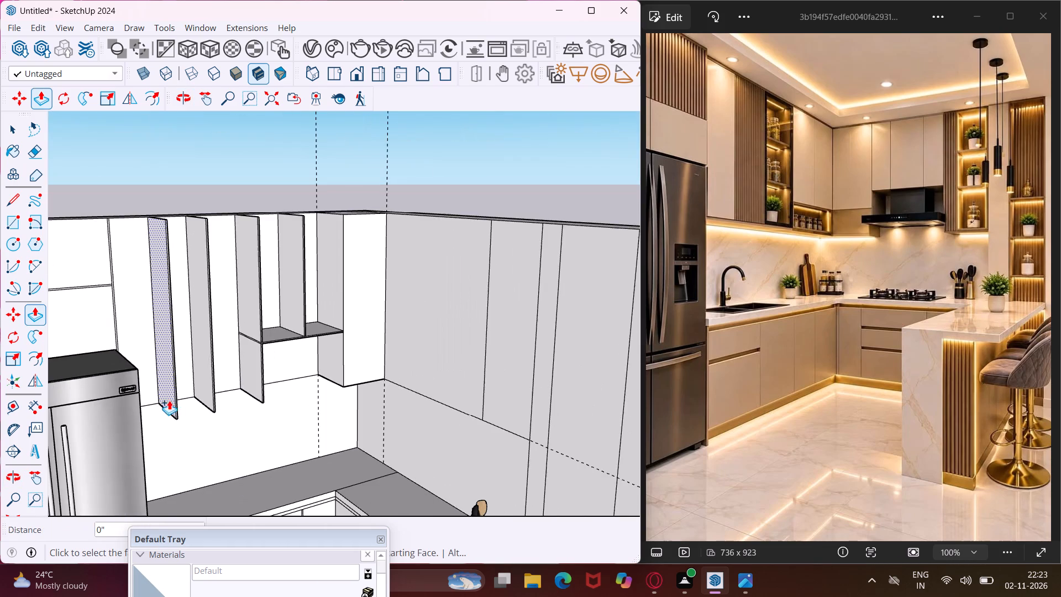
scroll(112, 307, up, 19)
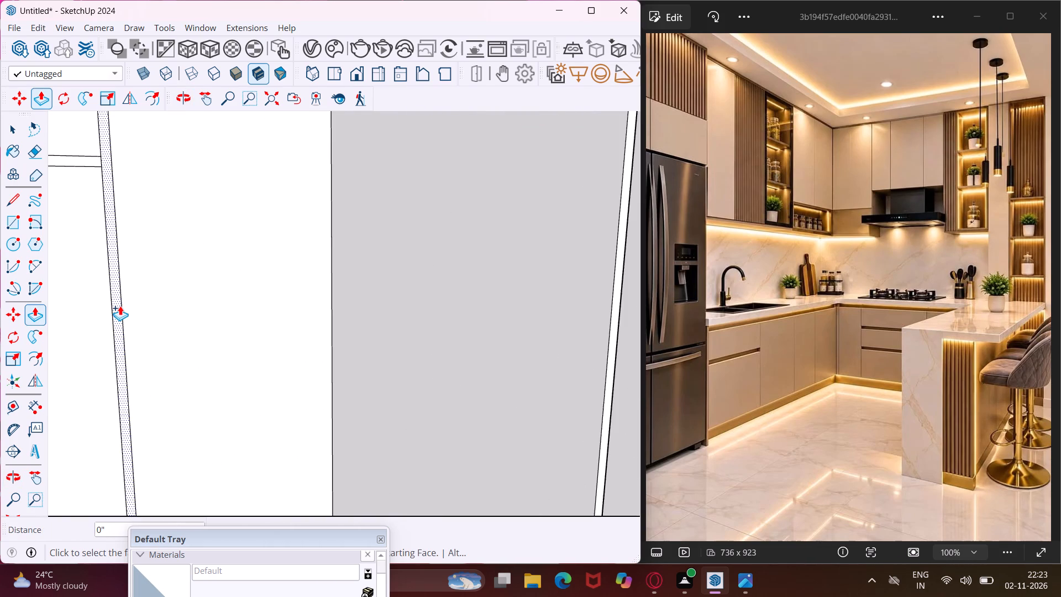
double_click(120, 306)
scroll(120, 306, down, 11)
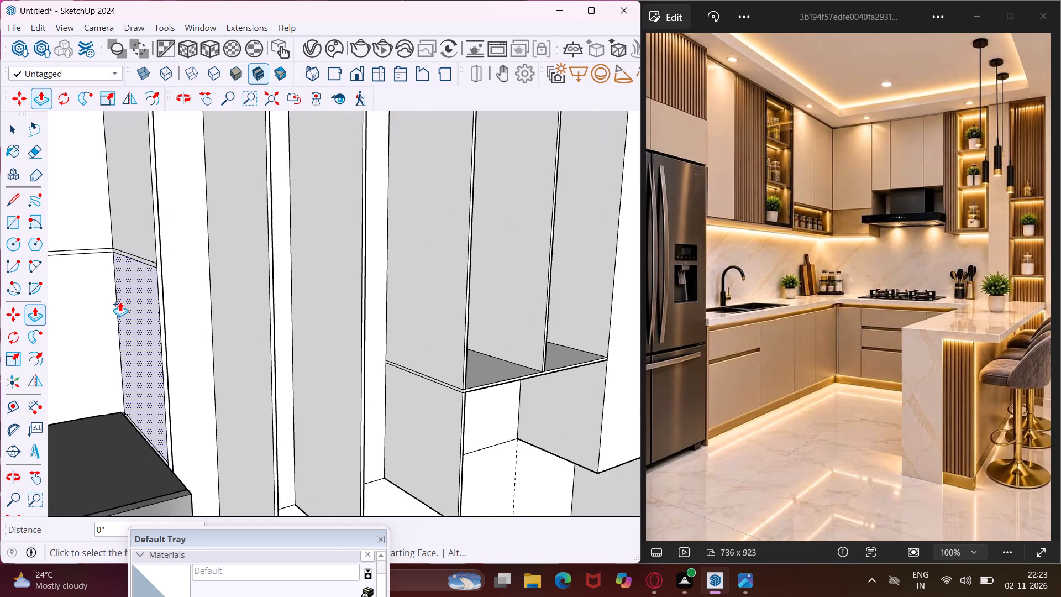
Extrude the thin horizontal strip above the refrigerator 1' 4" to form a shelf.
scroll(120, 298, down, 11)
middle_drag(145, 301, 226, 321)
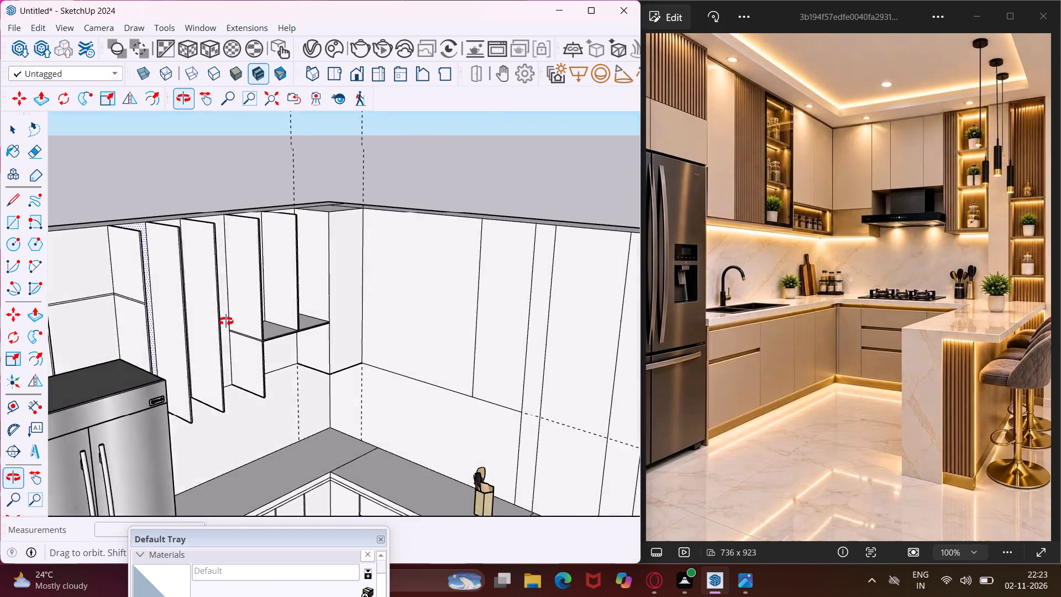
middle_drag(226, 321, 241, 326)
scroll(241, 322, down, 4)
scroll(77, 329, up, 7)
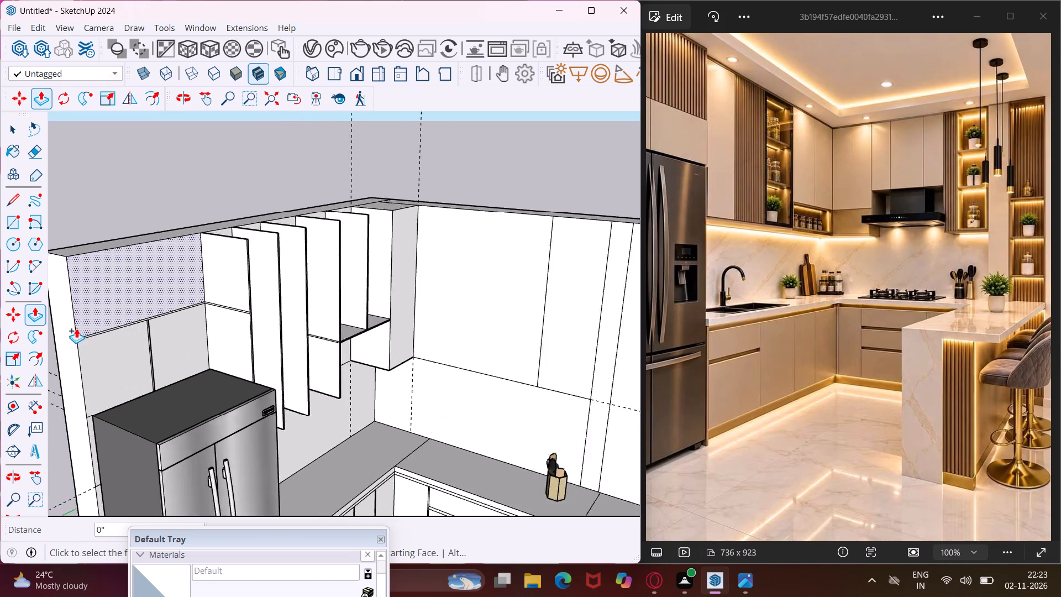
scroll(76, 328, up, 20)
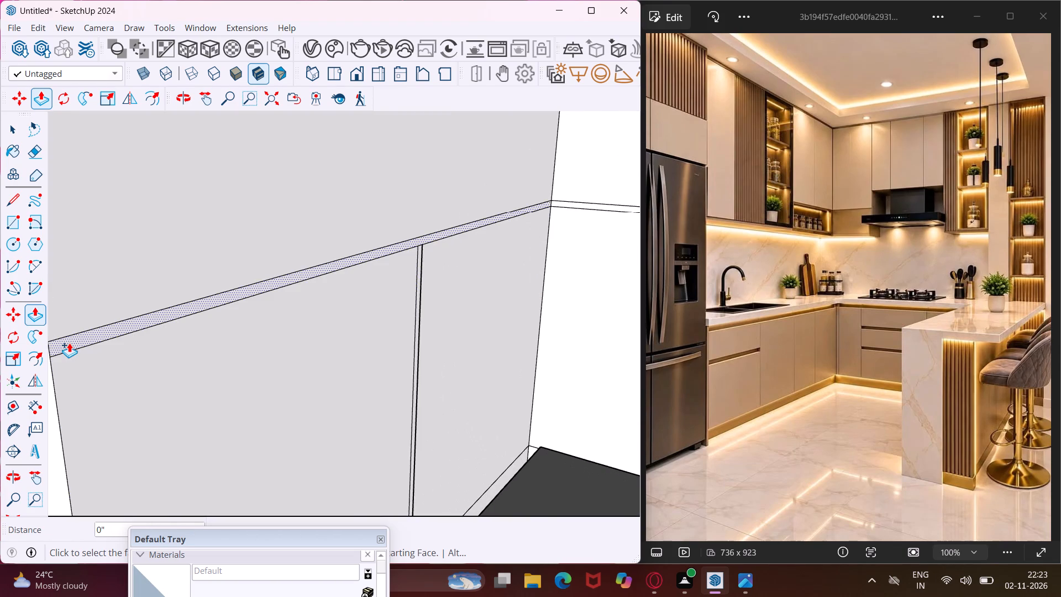
double_click(69, 343)
scroll(69, 343, down, 5)
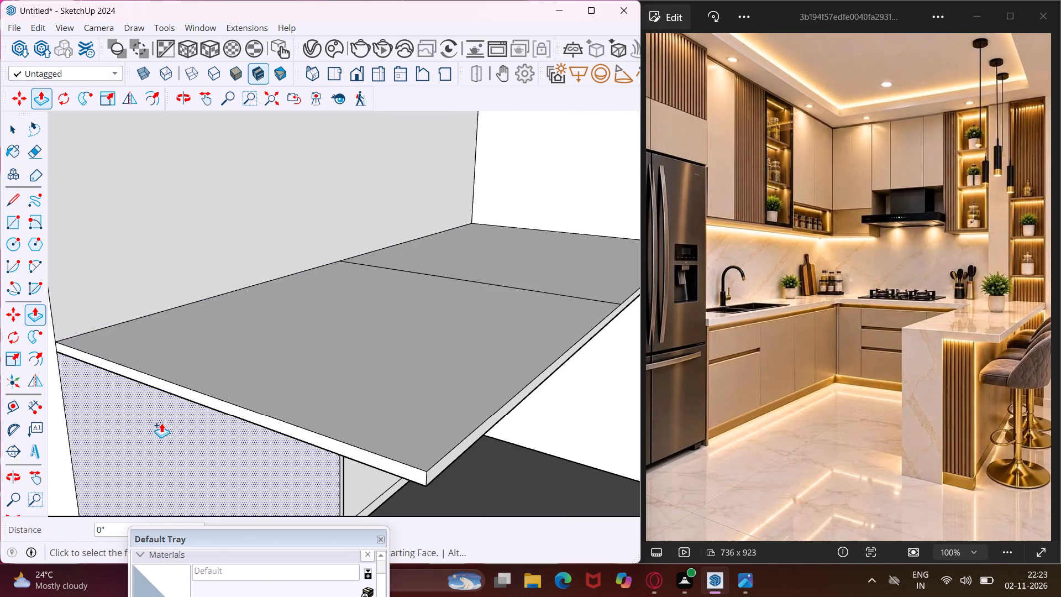
Erase the corner-side edge of the thin vertical strip beneath the shelf above the refrigerator.
middle_drag(161, 423, 143, 270)
scroll(297, 385, up, 3)
scroll(351, 389, up, 5)
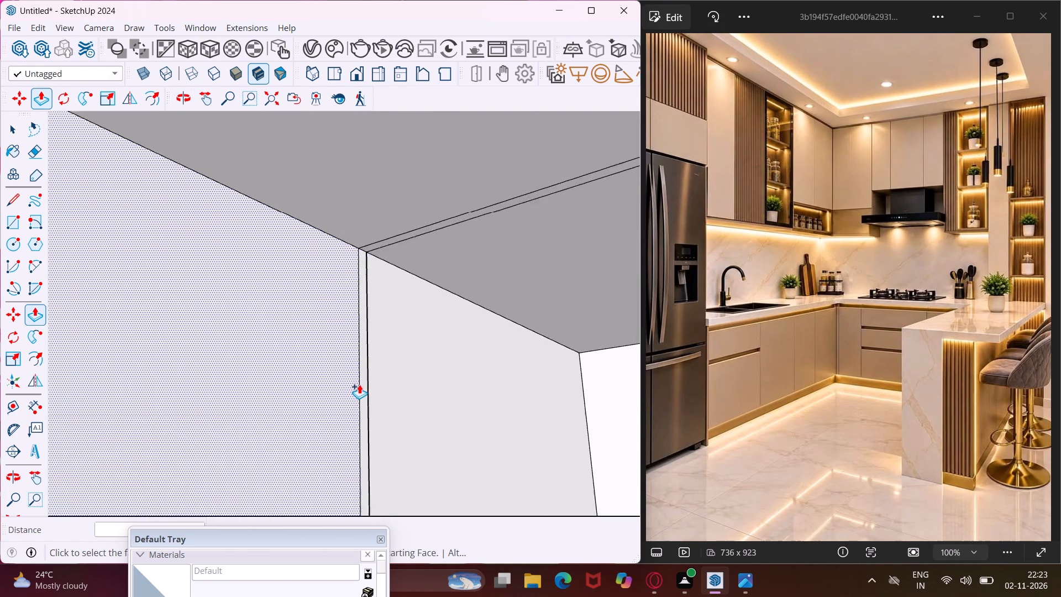
scroll(359, 384, up, 2)
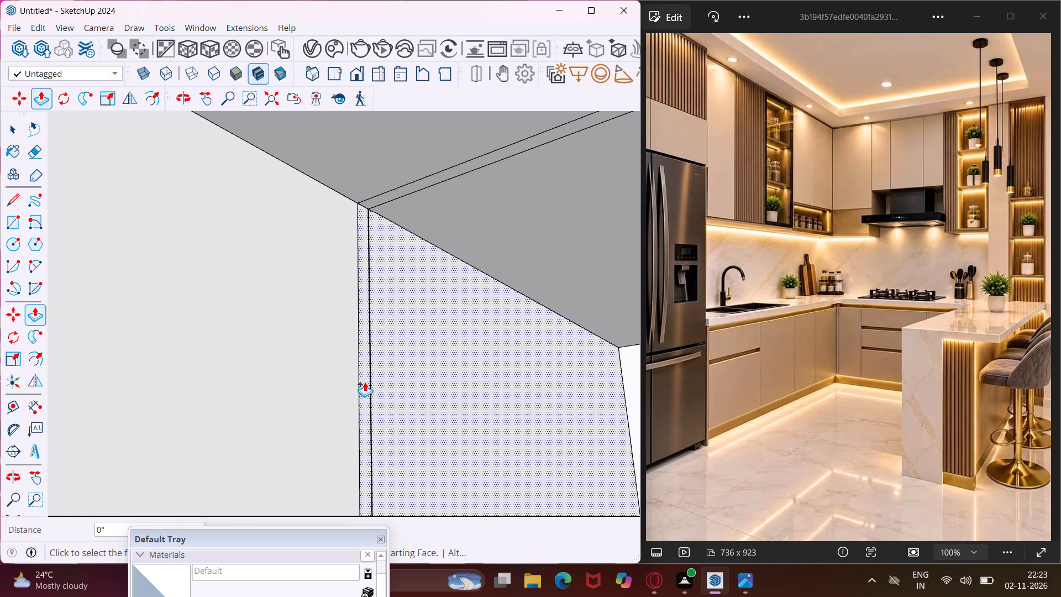
scroll(345, 369, down, 5)
scroll(228, 350, down, 15)
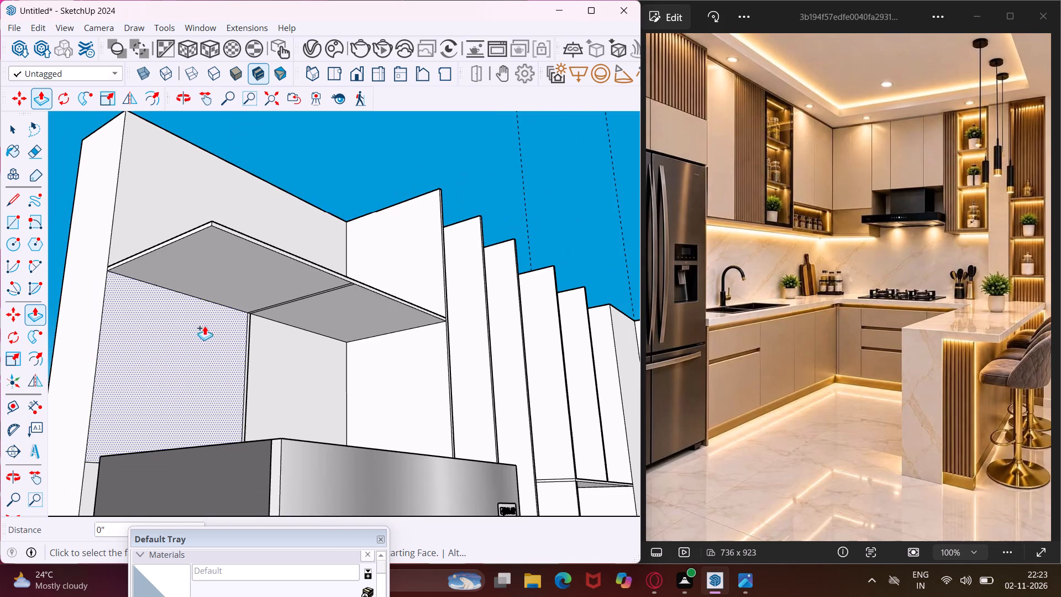
middle_drag(239, 378, 162, 398)
key(Escape)
key(space)
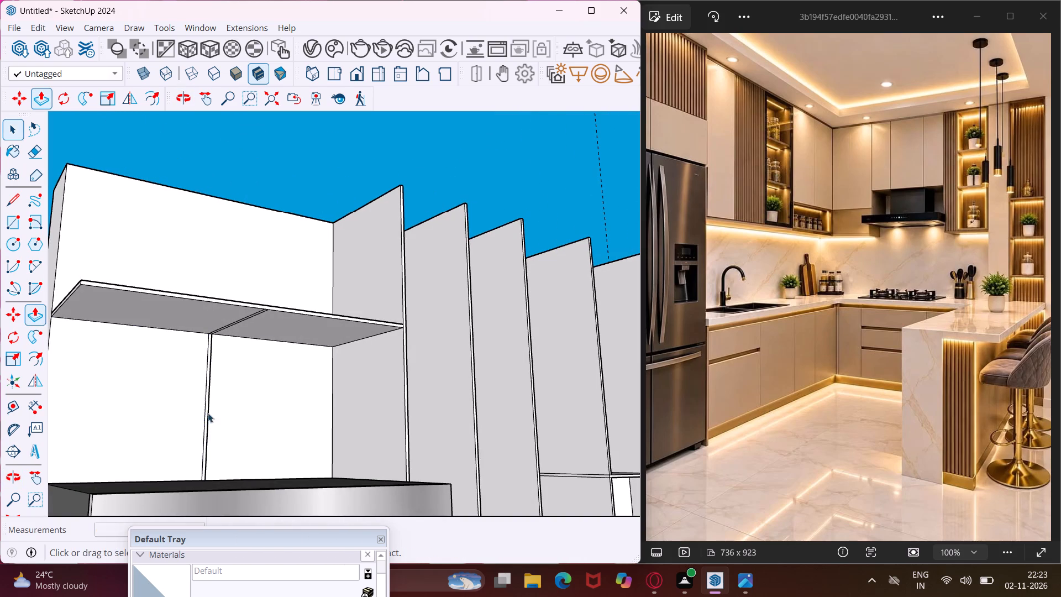
scroll(215, 373, up, 15)
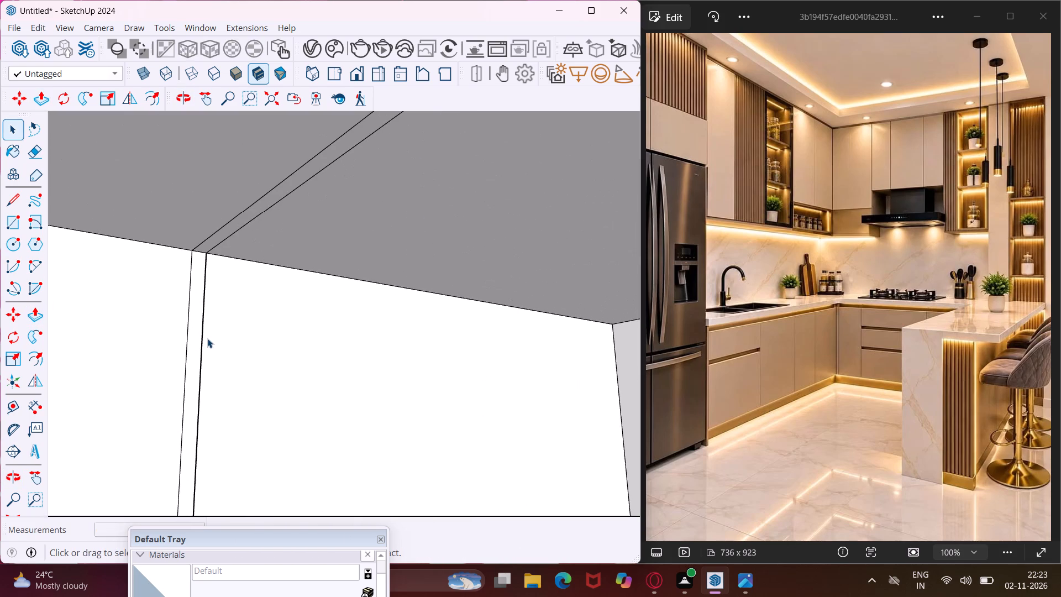
click(197, 324)
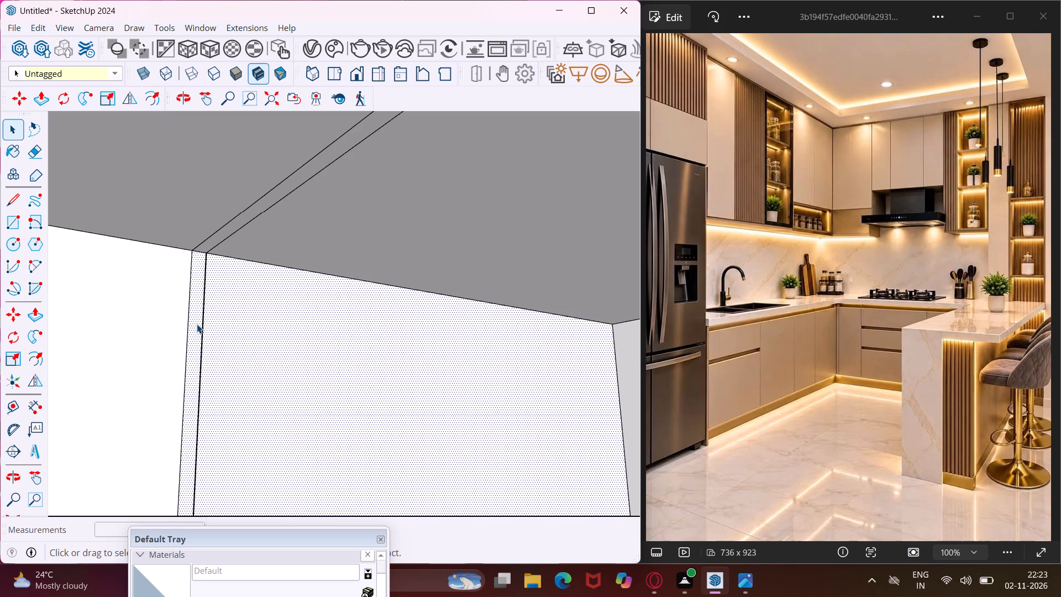
key(e)
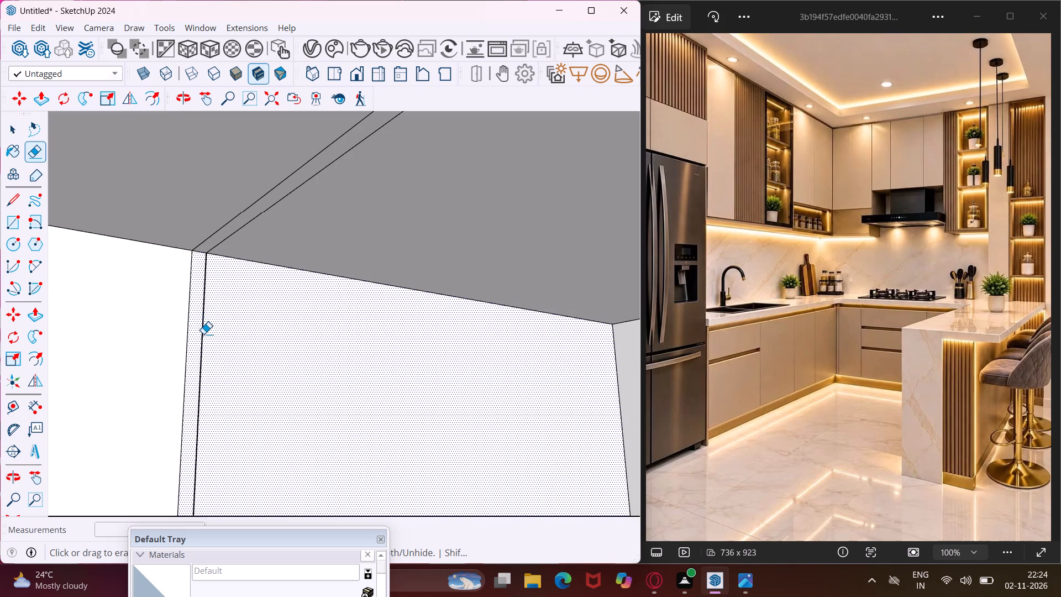
click(203, 334)
key(Escape)
key(space)
Copy the strip's remaining vertical edge across to the end of the second gap line on the shelf's underside.
click(188, 354)
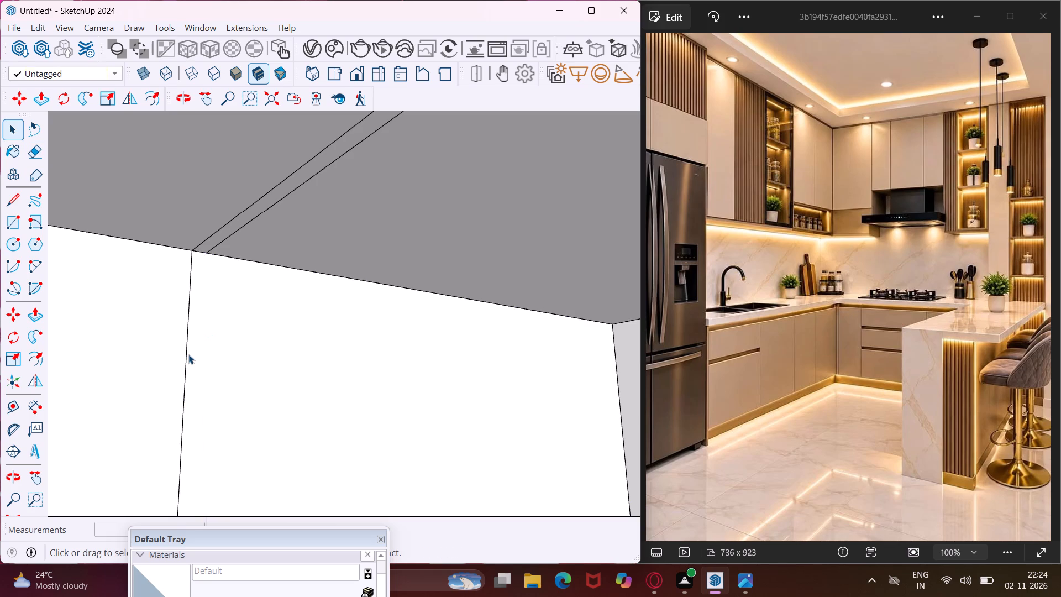
key(m)
scroll(187, 274, up, 8)
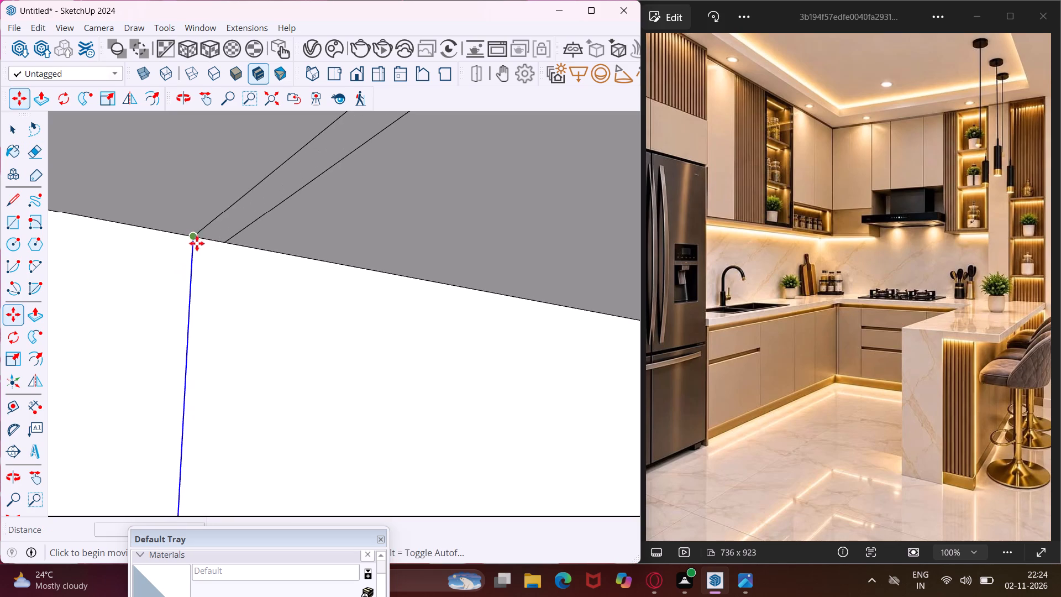
click(193, 237)
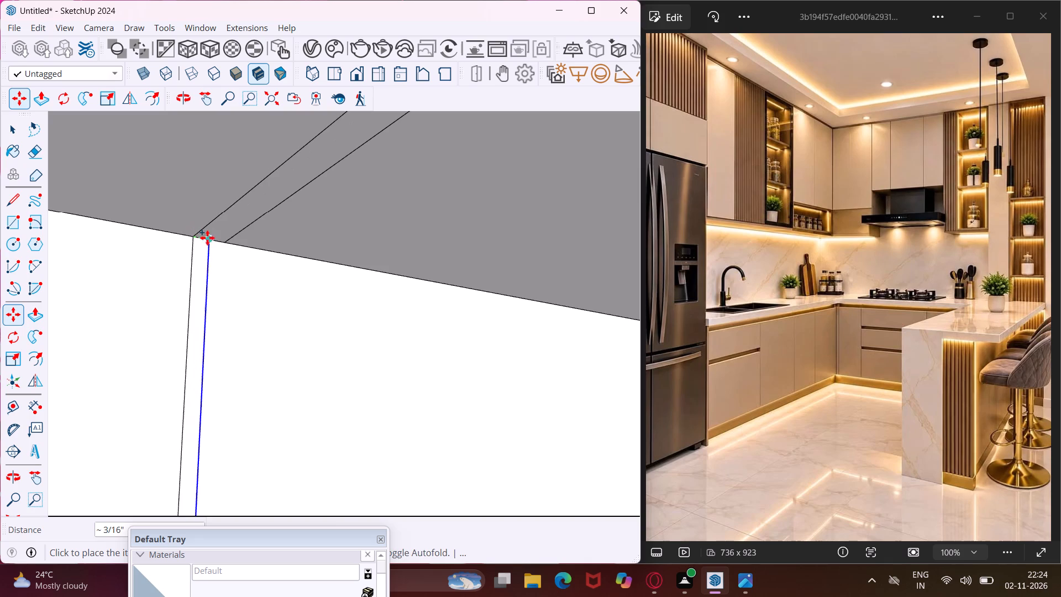
click(223, 240)
key(Escape)
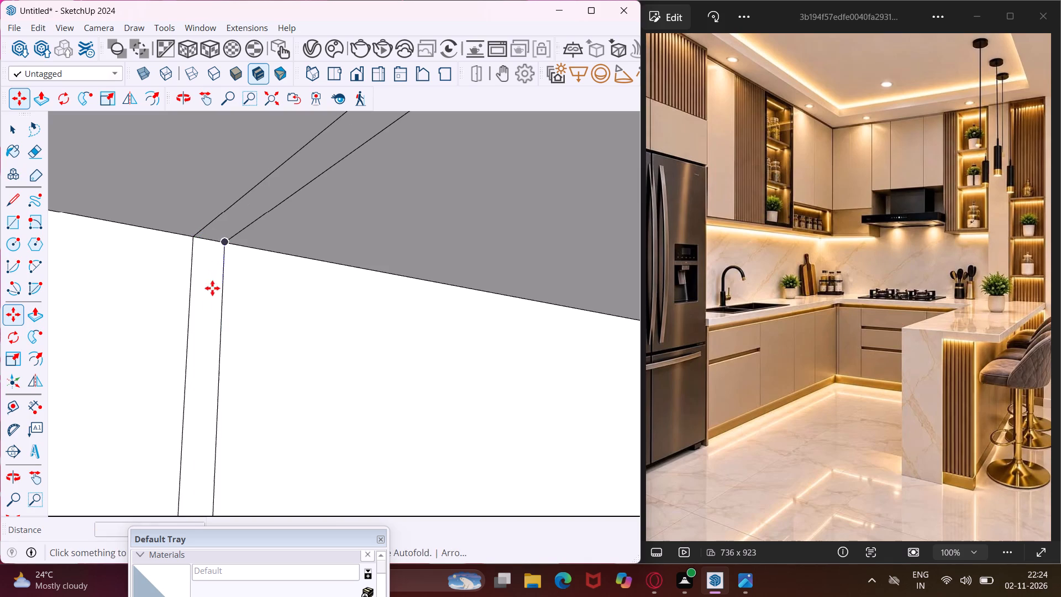
Extrude the rebuilt vertical strip 1' 4" to the shelf's front edge, dividing the space above the refrigerator.
key(space)
click(206, 312)
key(p)
click(206, 312)
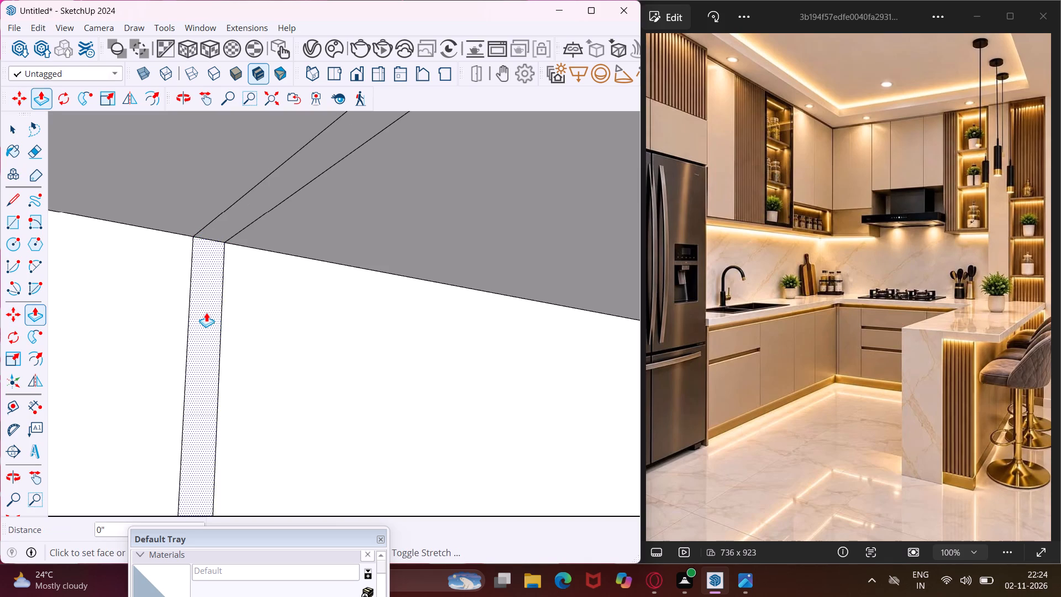
scroll(238, 318, down, 8)
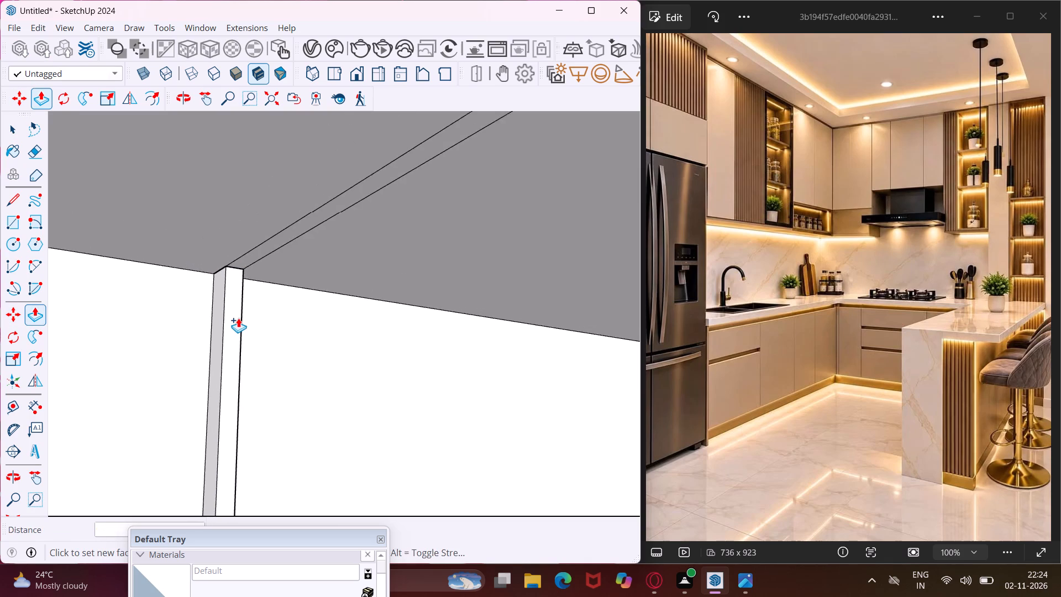
scroll(238, 318, down, 14)
click(213, 238)
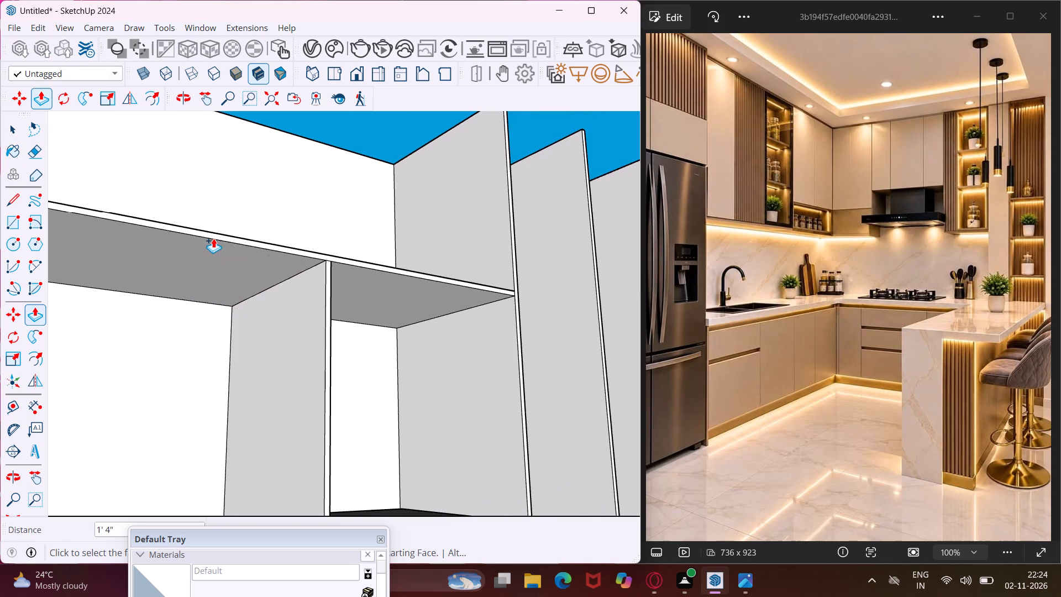
Extrude the large upper panel and the two smaller panels above the refrigerator 1' 4", flush with the dividers.
scroll(213, 238, down, 6)
middle_drag(213, 238, 211, 320)
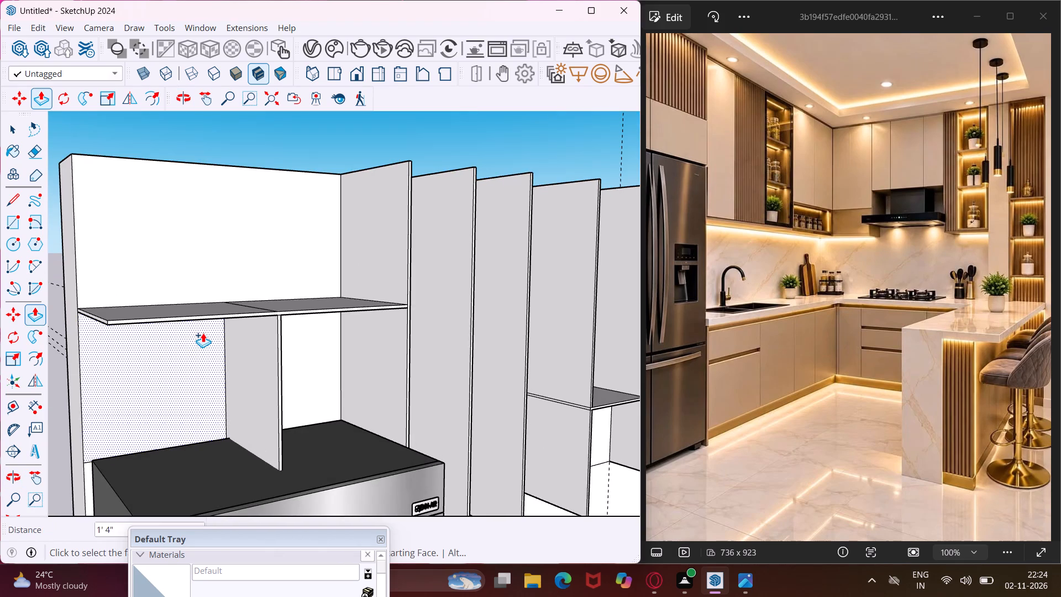
click(196, 343)
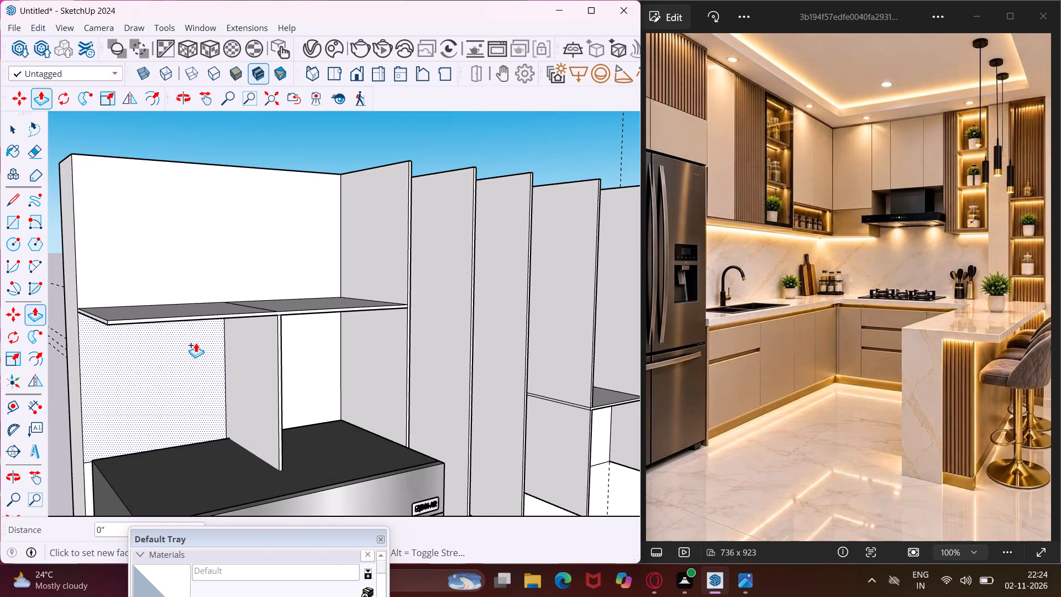
double_click(196, 343)
double_click(170, 259)
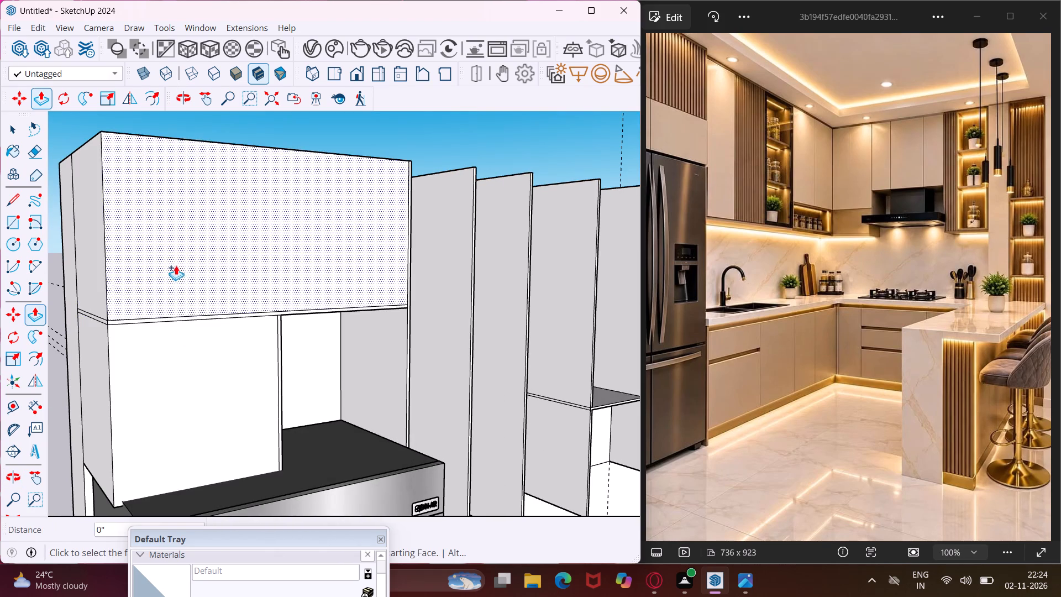
double_click(302, 357)
Extrude the three full-height panels between the refrigerator cabinet and the shelf 1' 4", flush with their dividers.
scroll(244, 340, down, 4)
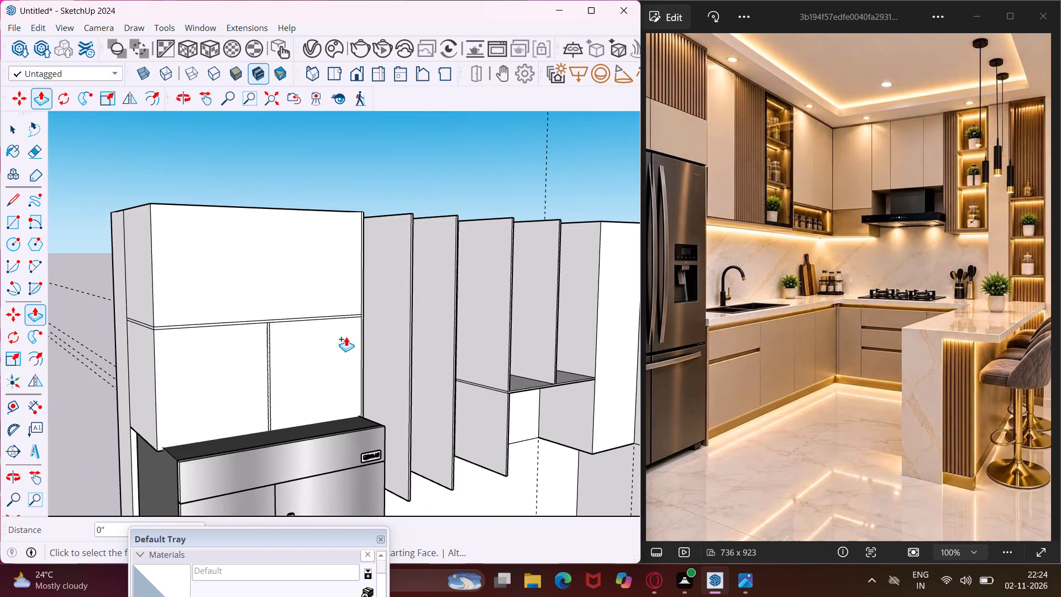
middle_drag(363, 335, 169, 385)
scroll(353, 364, up, 2)
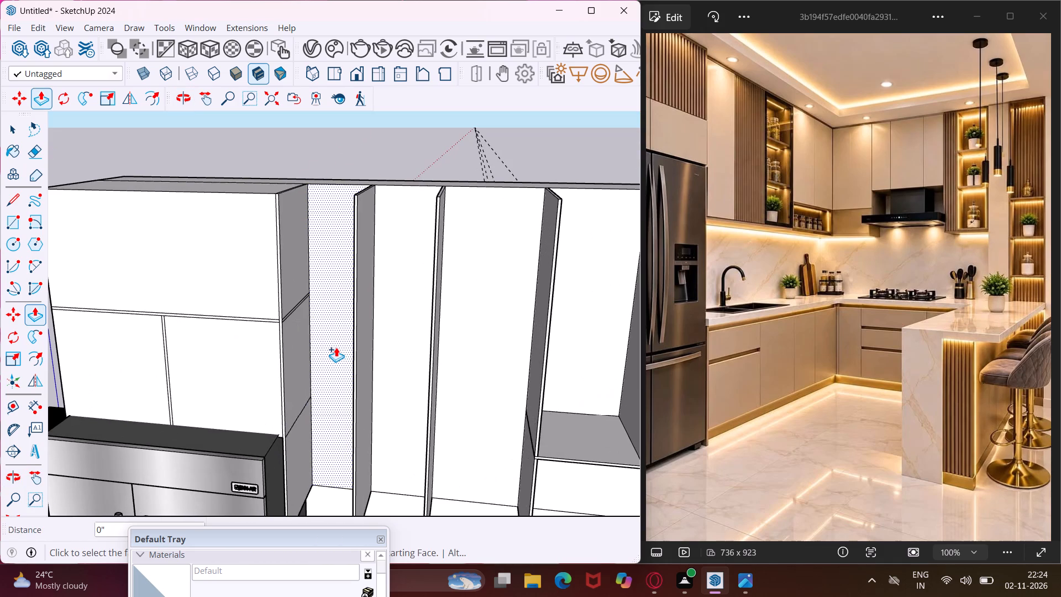
double_click(336, 347)
double_click(405, 352)
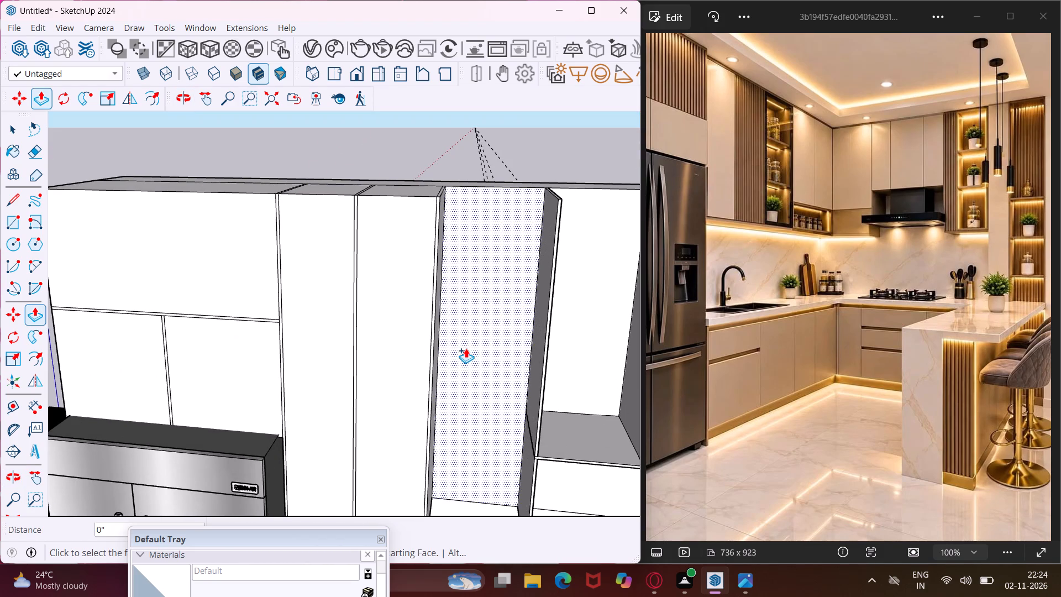
double_click(466, 347)
Extrude the two panels above the corner shelf and the short panel beneath it 1' 4", flush with the dividers.
double_click(563, 333)
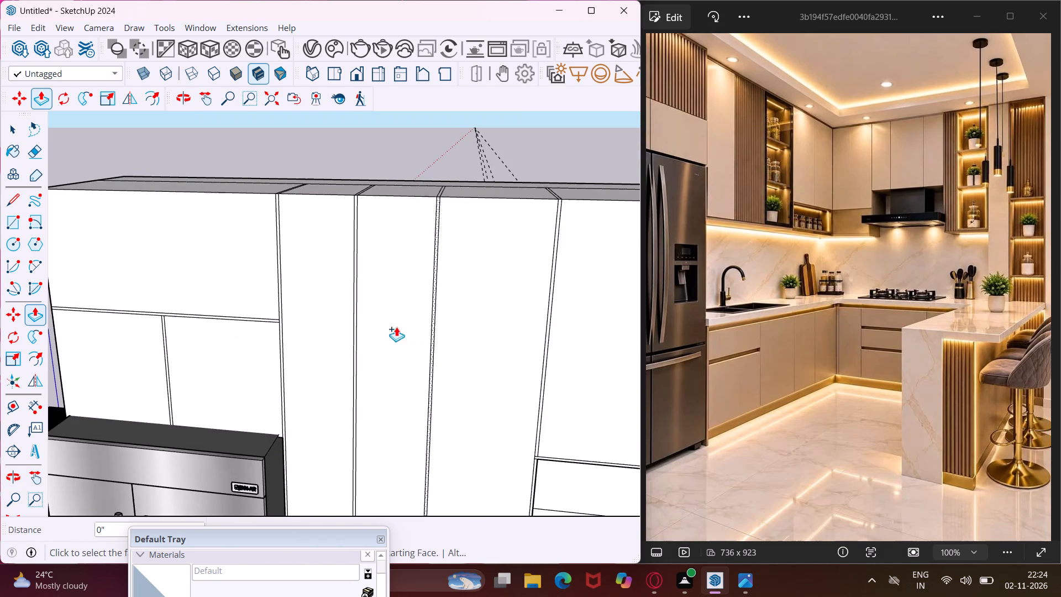
scroll(380, 327, down, 5)
middle_drag(383, 329, 473, 349)
scroll(543, 326, up, 2)
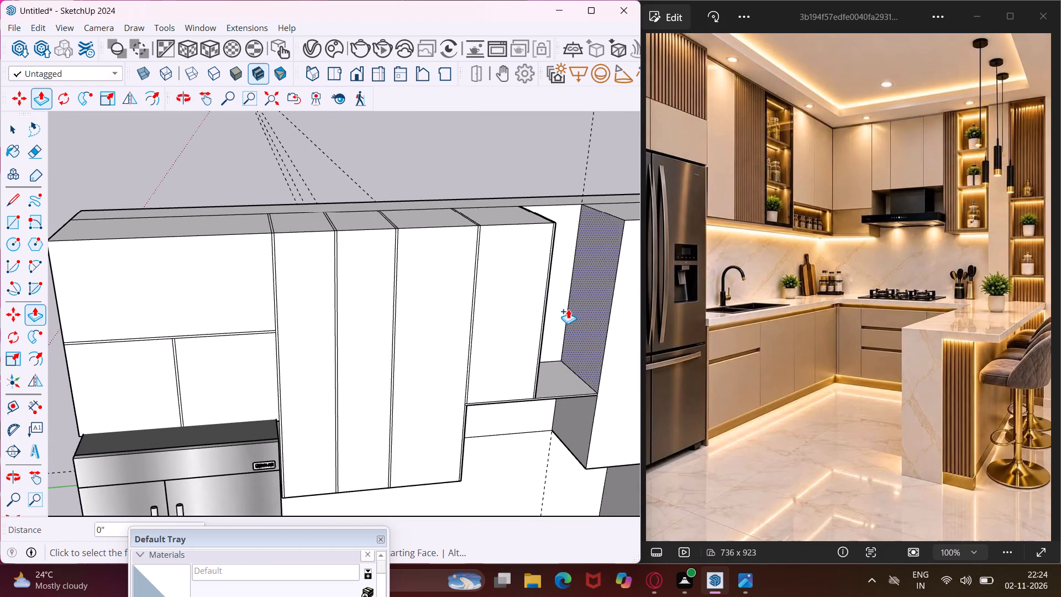
double_click(565, 309)
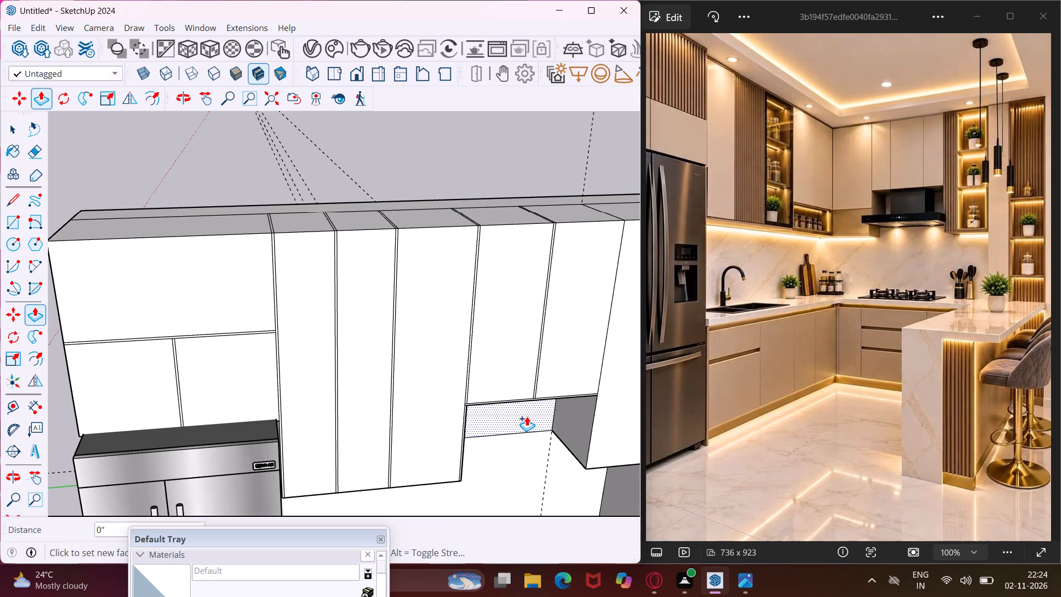
double_click(527, 416)
middle_drag(443, 391, 639, 404)
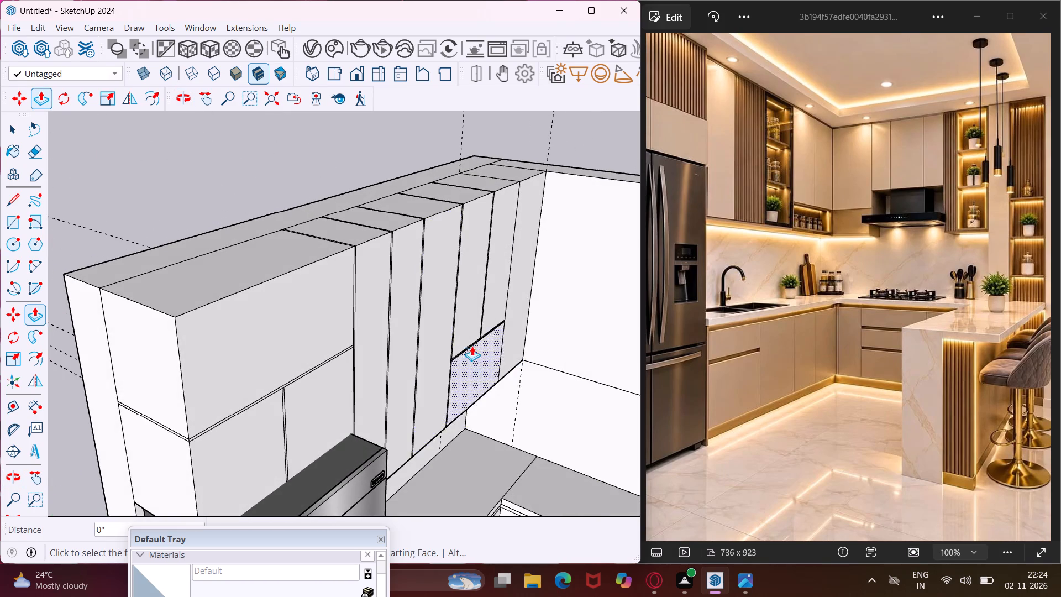
Extrude the side face of the corner upper cabinet about 3' 9" along the adjoining wall to the first vertical line.
scroll(402, 327, down, 10)
middle_drag(445, 355, 531, 369)
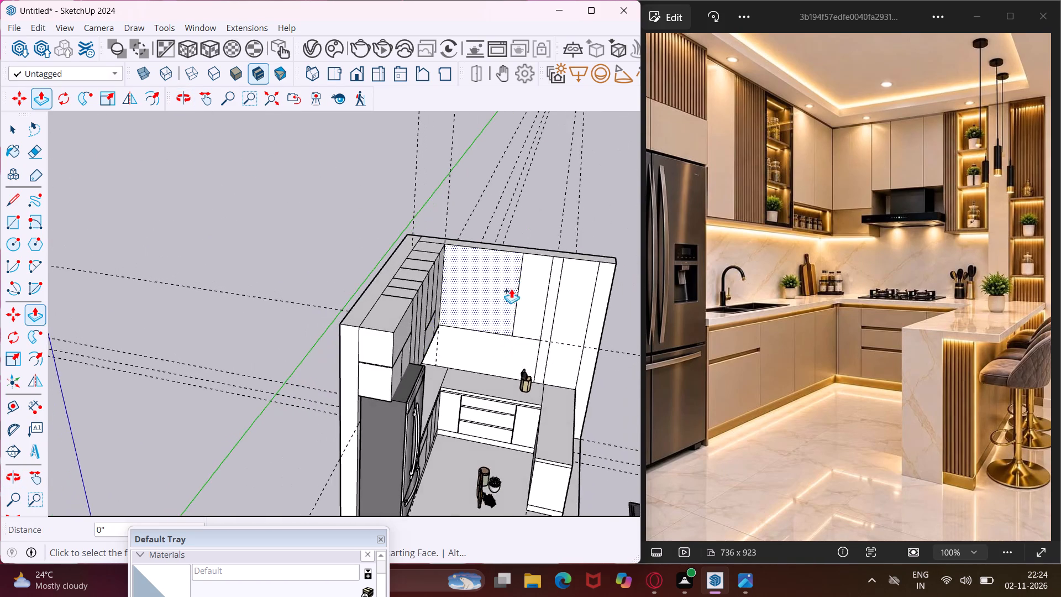
scroll(513, 268, up, 12)
scroll(514, 266, down, 4)
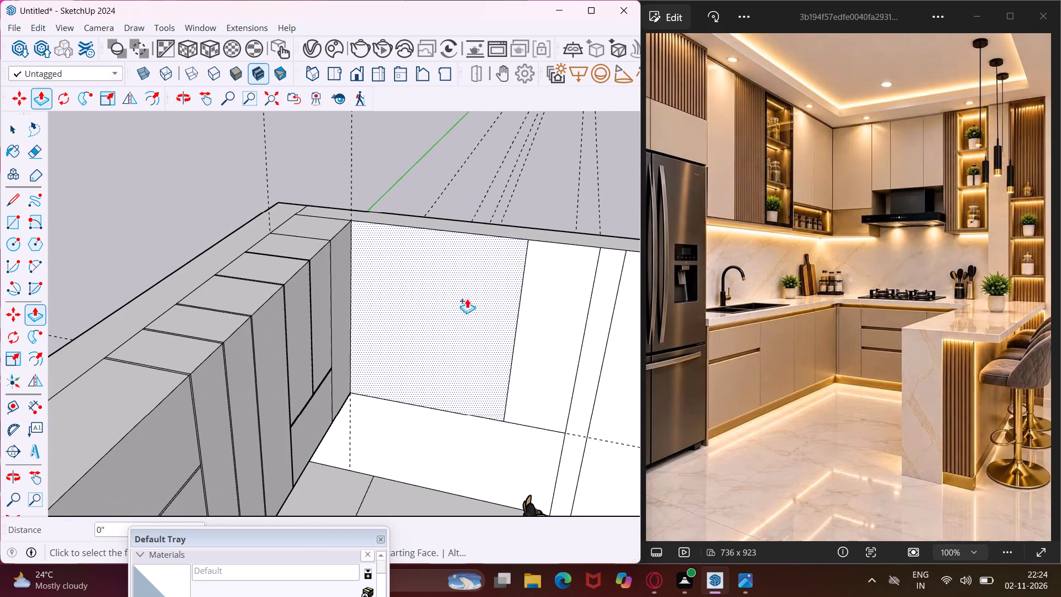
click(348, 308)
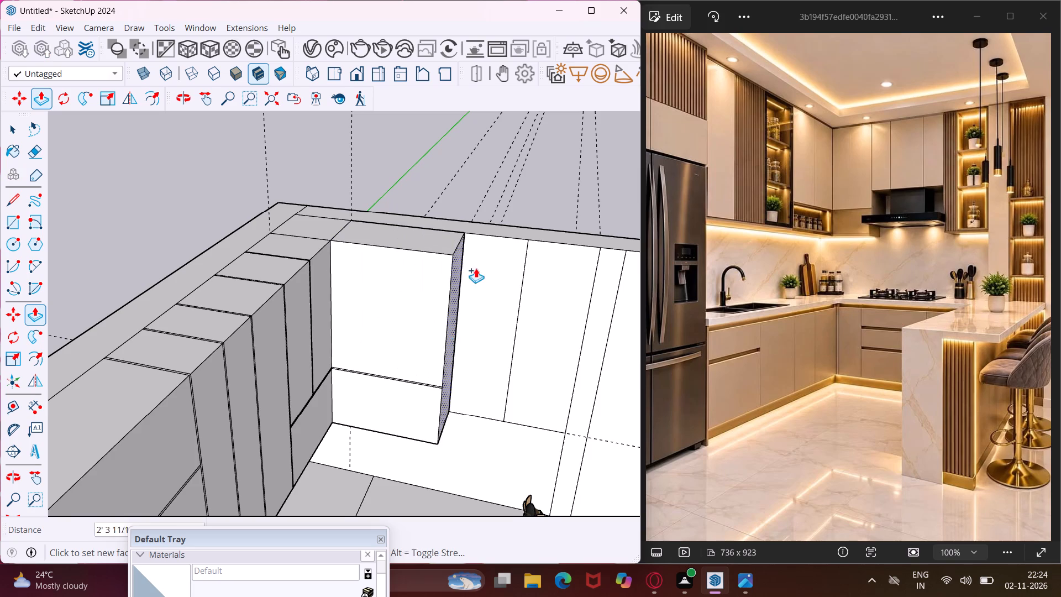
click(528, 247)
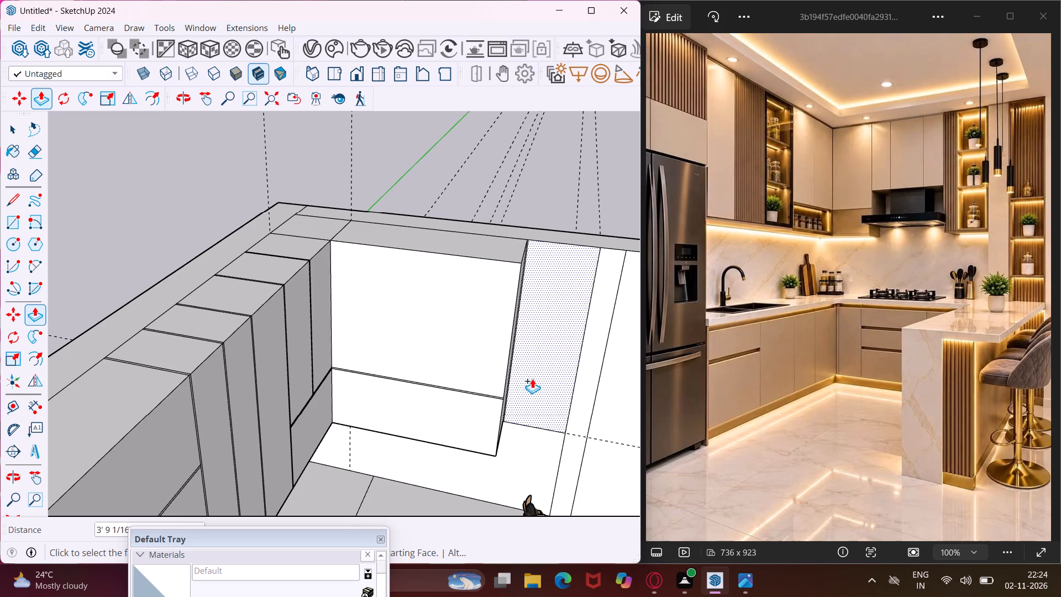
Extrude the panel beside the corner block, the narrow full-height strip and the wide end panel 1' 4", flush with the block.
middle_drag(535, 373, 548, 295)
scroll(548, 295, down, 4)
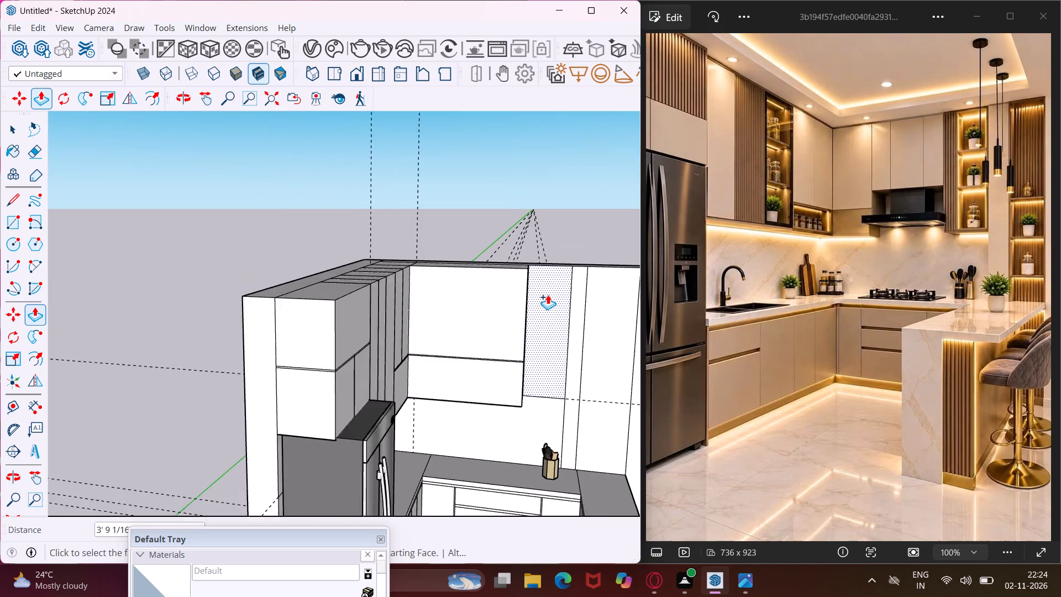
scroll(548, 295, down, 2)
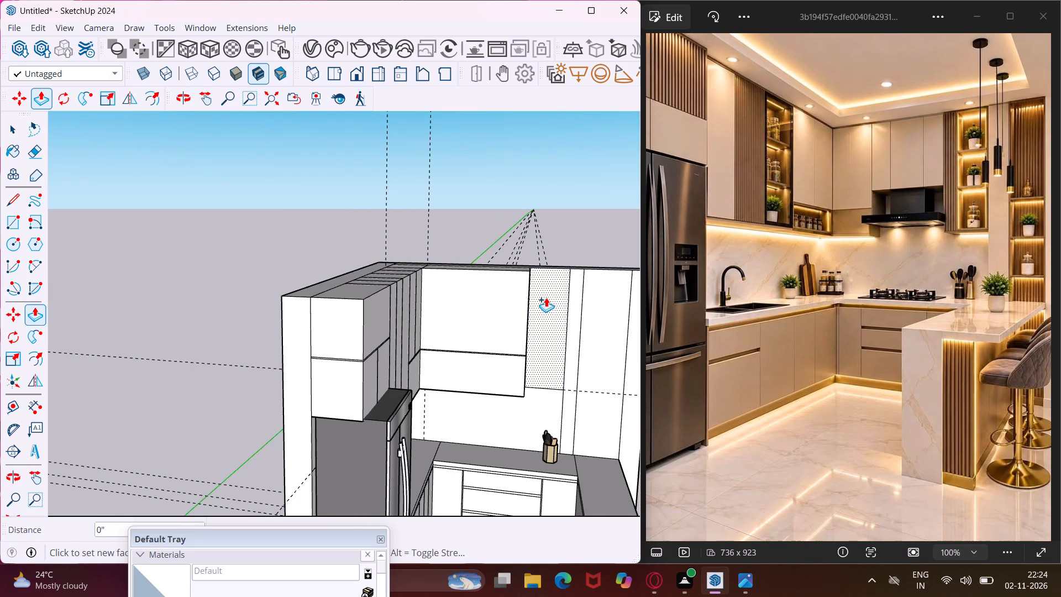
click(546, 297)
click(523, 292)
scroll(409, 312, down, 5)
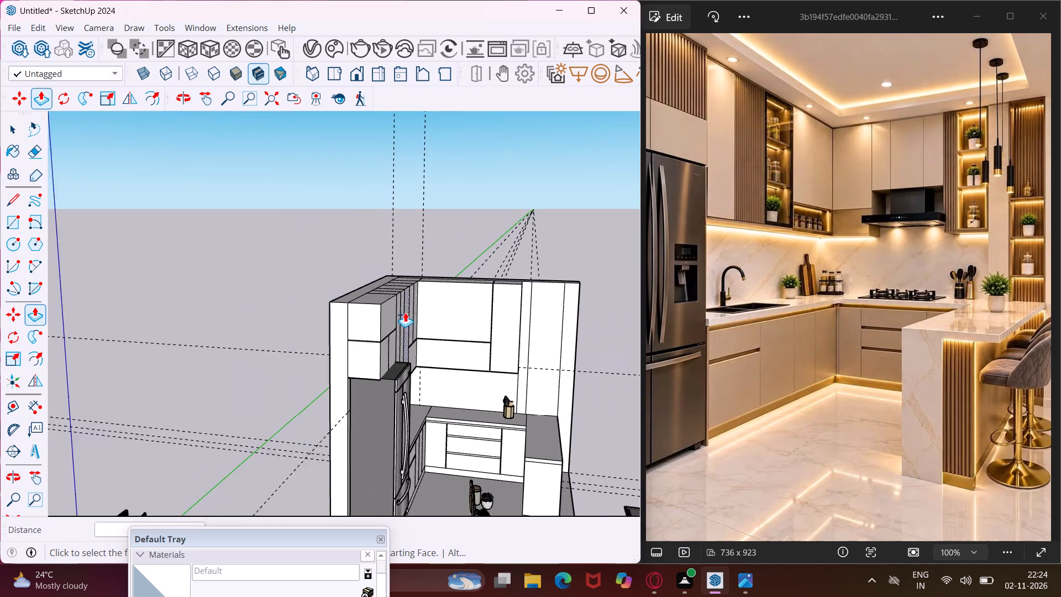
scroll(516, 327, up, 6)
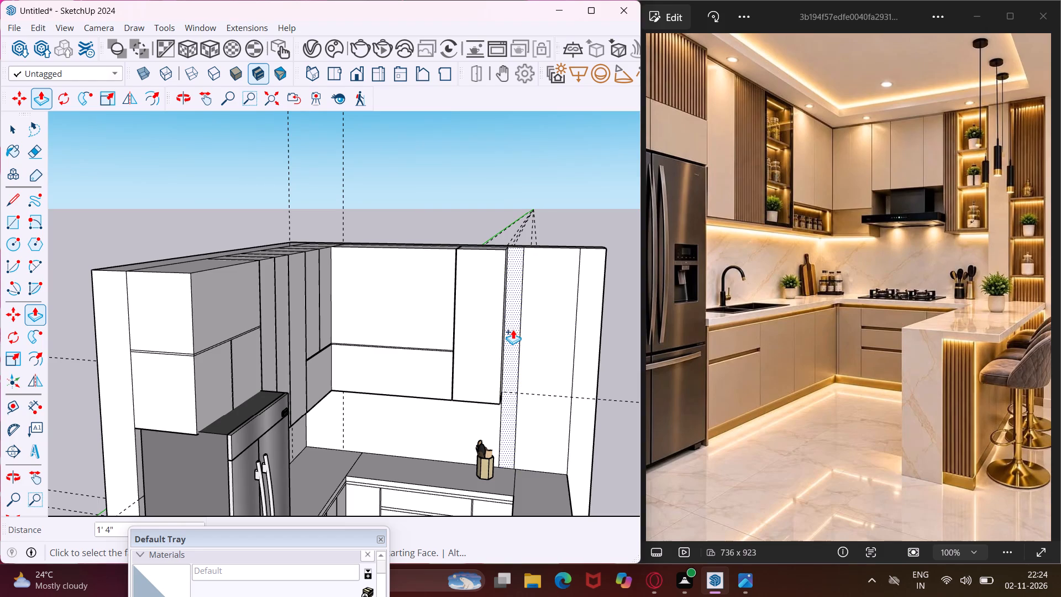
click(511, 329)
click(477, 321)
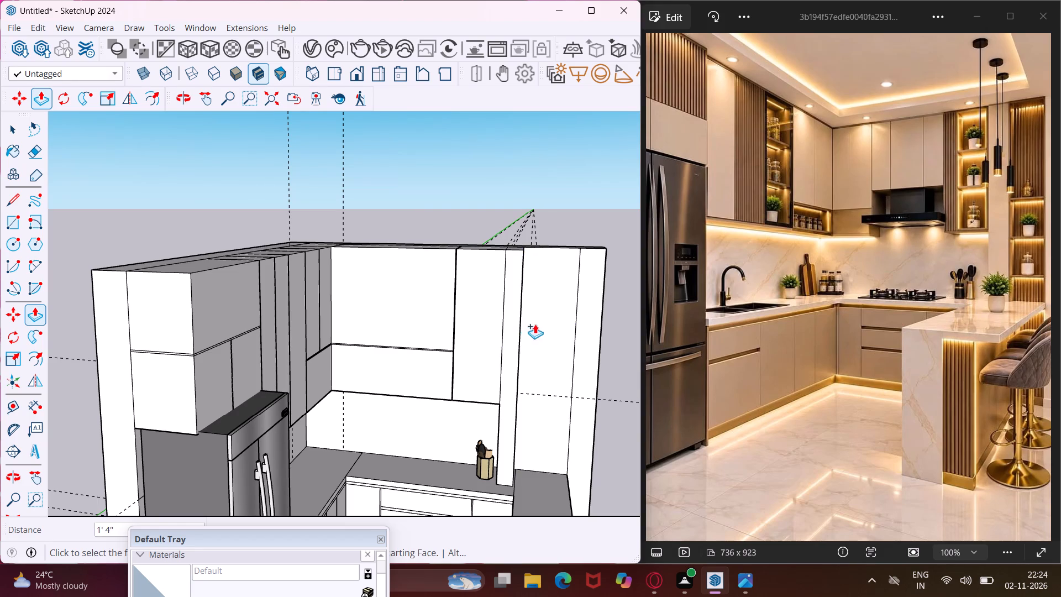
click(543, 324)
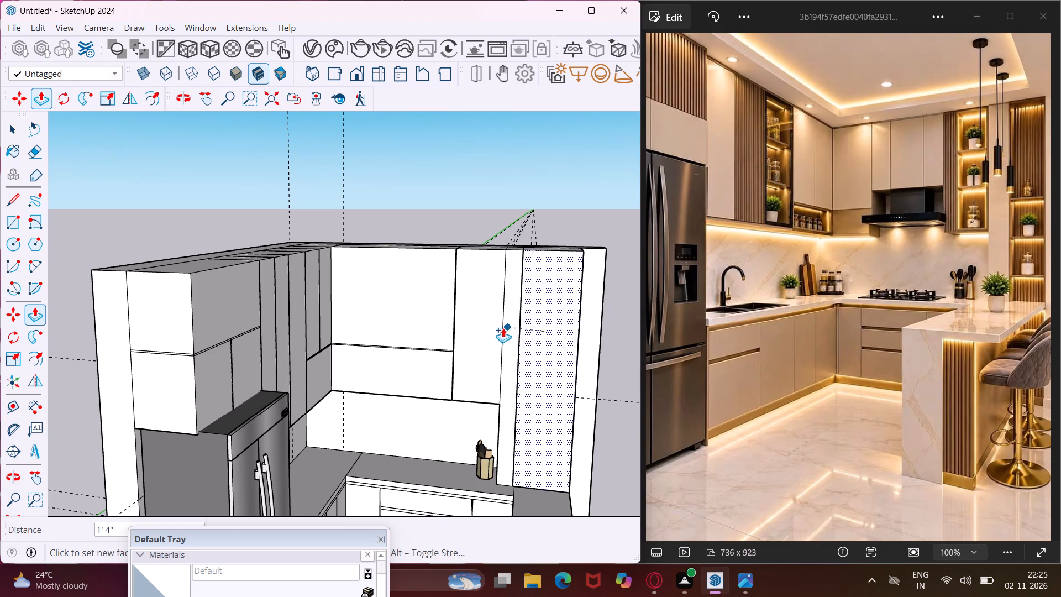
click(502, 328)
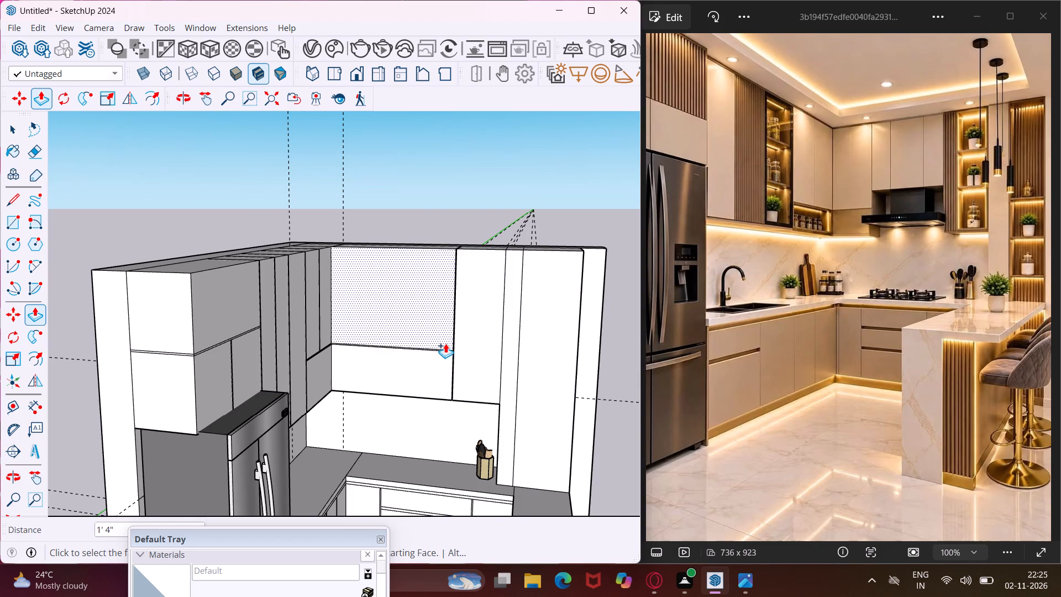
Extrude the recessed thin vertical strip between the corner block and the adjacent panel 1' 4" to fill the gap.
scroll(445, 344, up, 3)
middle_drag(447, 340, 487, 228)
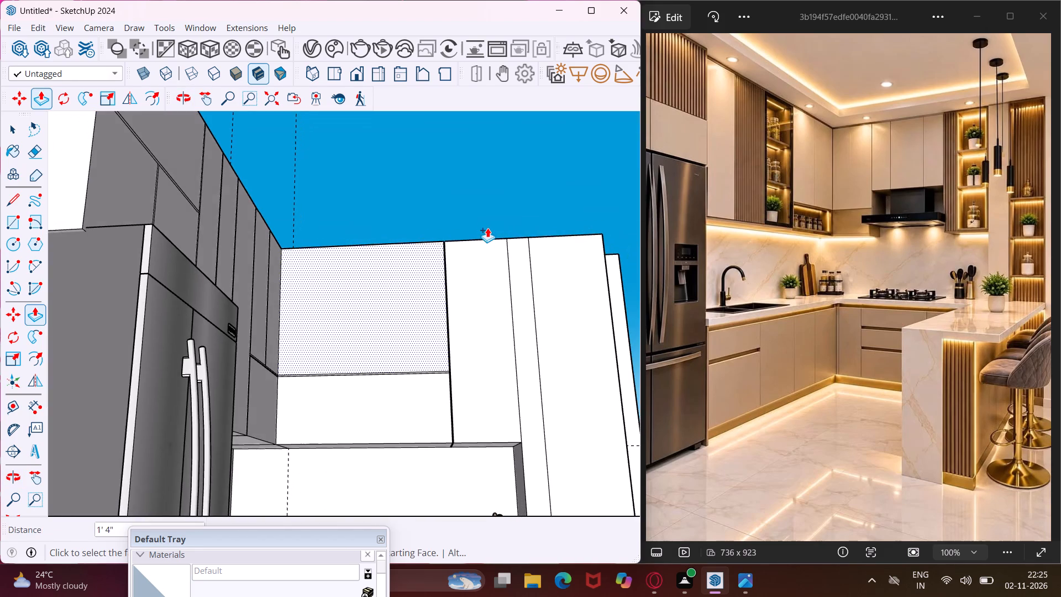
scroll(487, 233, down, 4)
key(Escape)
key(space)
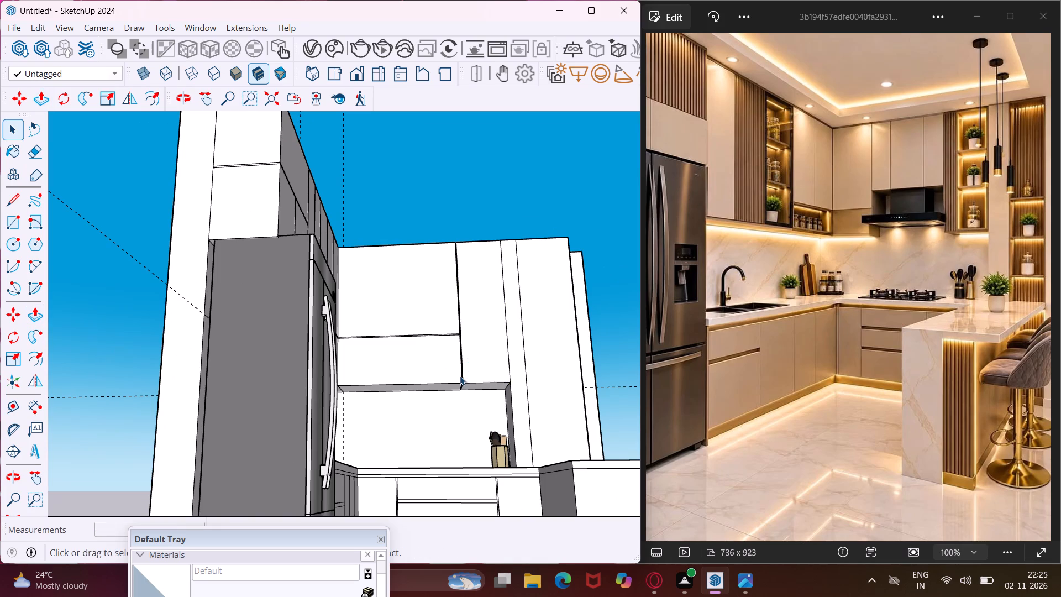
scroll(460, 376, up, 8)
middle_drag(458, 383, 462, 310)
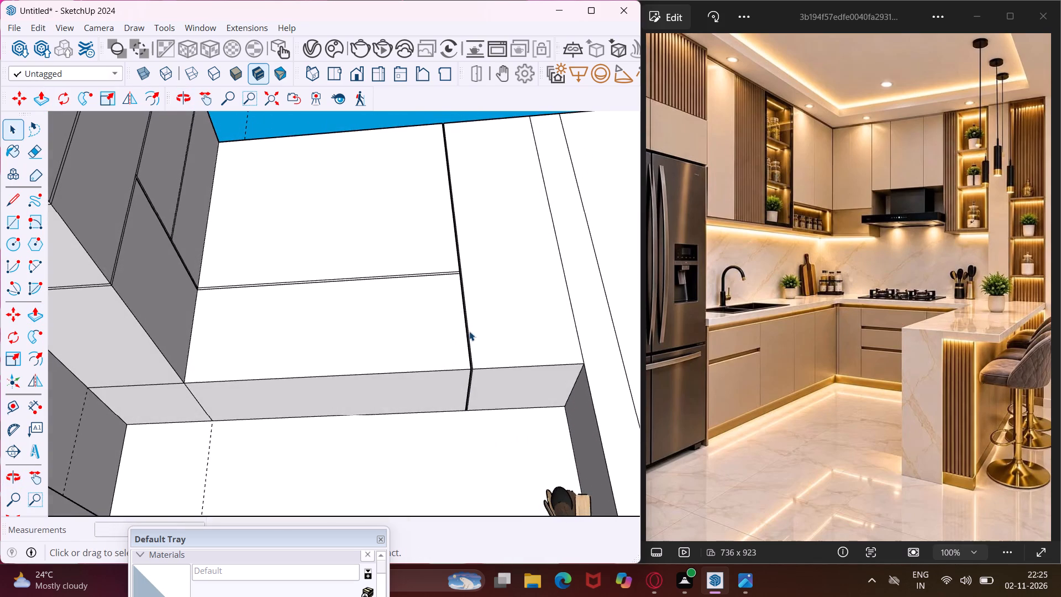
scroll(475, 349, up, 11)
middle_drag(467, 366, 433, 429)
scroll(455, 437, up, 13)
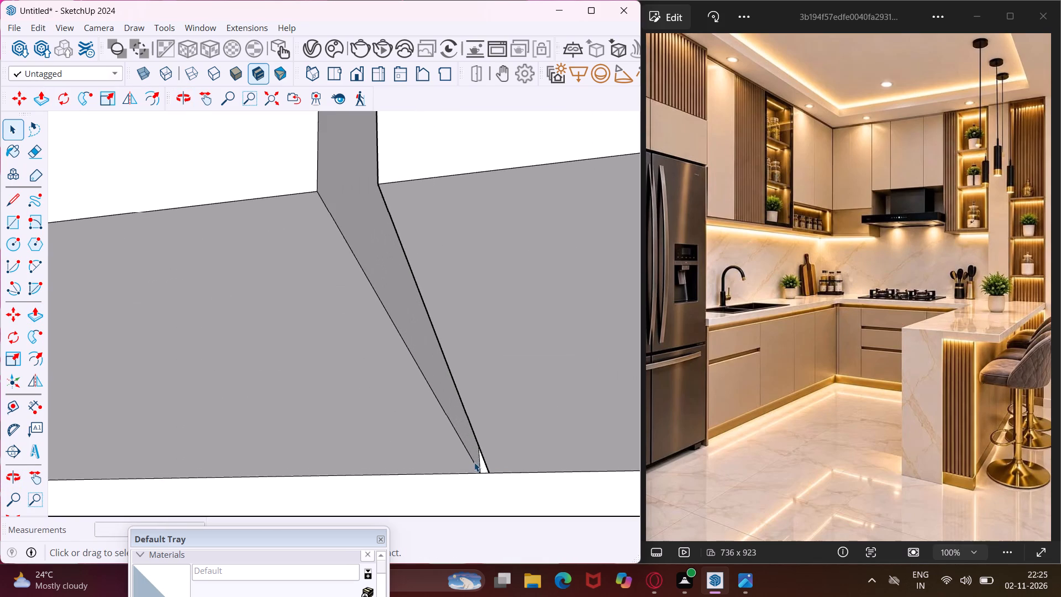
middle_drag(474, 462, 487, 469)
scroll(474, 462, up, 2)
click(471, 458)
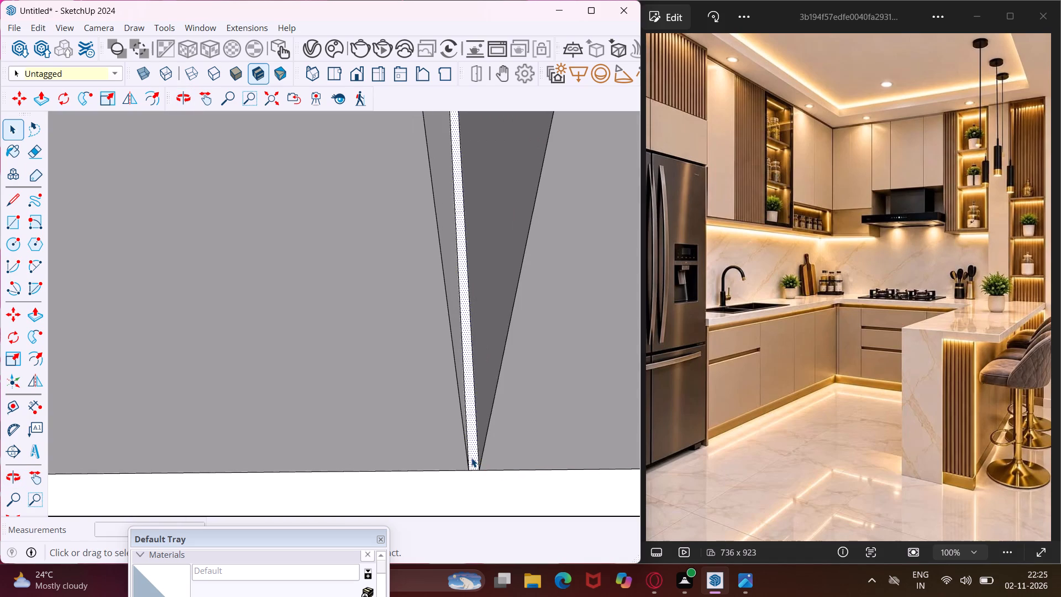
key(p)
click(471, 458)
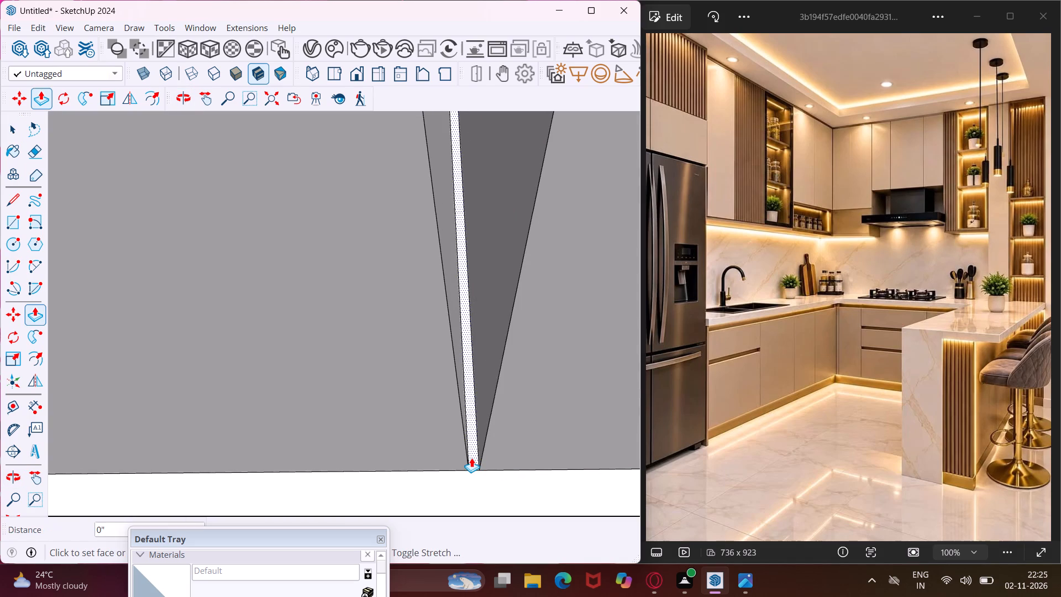
scroll(470, 434, down, 8)
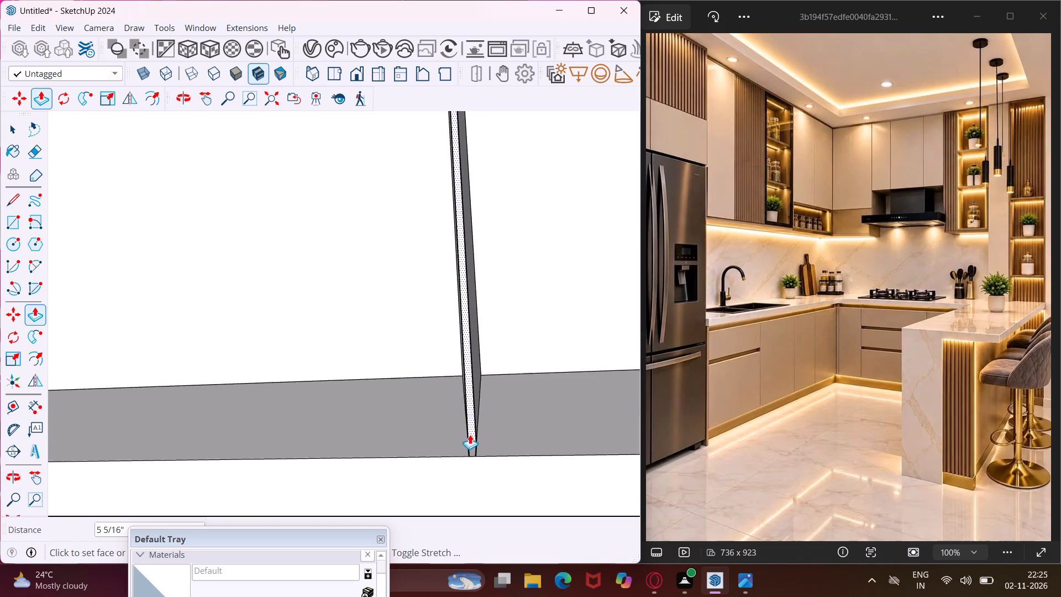
click(441, 379)
scroll(423, 352, down, 5)
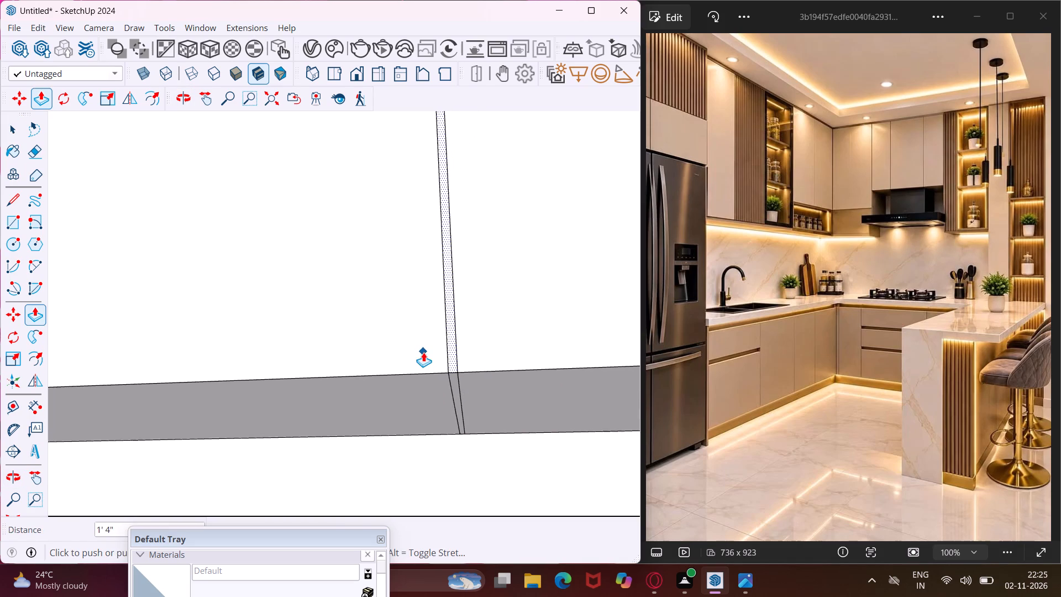
middle_drag(423, 349, 424, 438)
scroll(446, 380, down, 8)
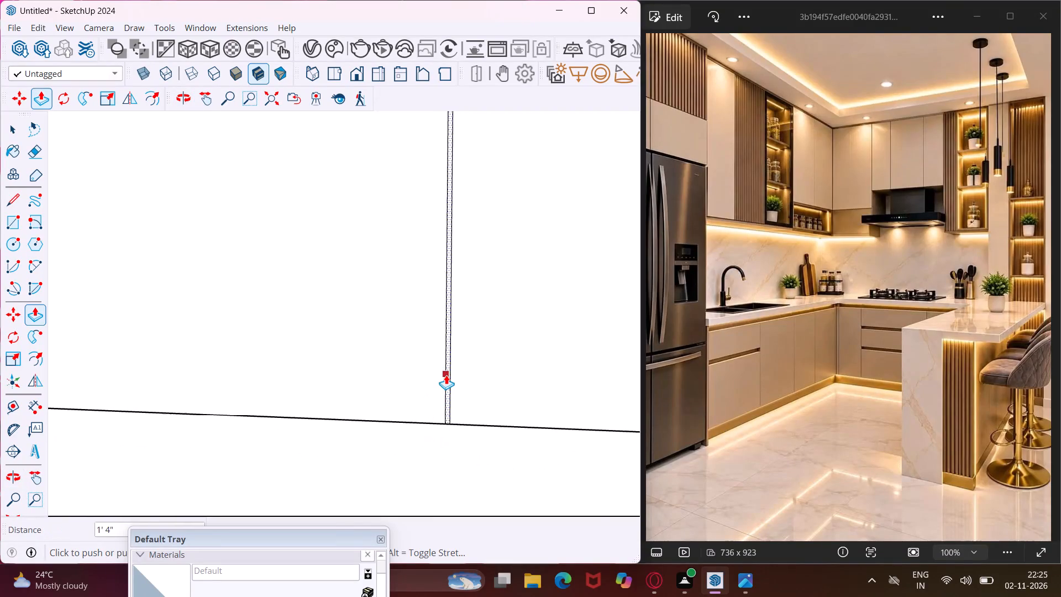
scroll(446, 375, down, 18)
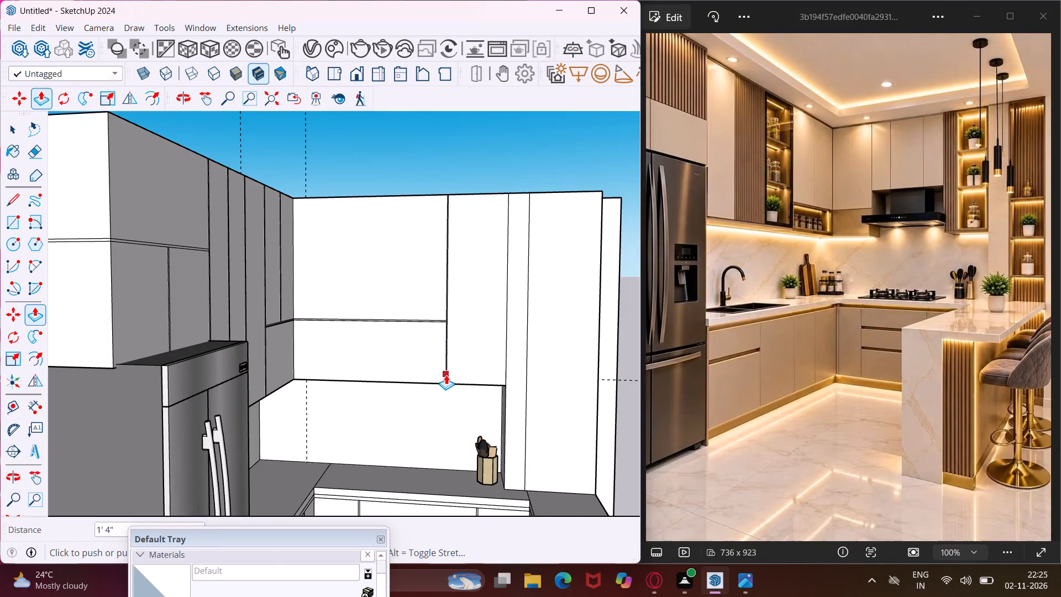
key(Escape)
key(space)
Erase the two horizontal divider lines across the front of the wide upper cabinet block beside the corner.
scroll(369, 327, up, 4)
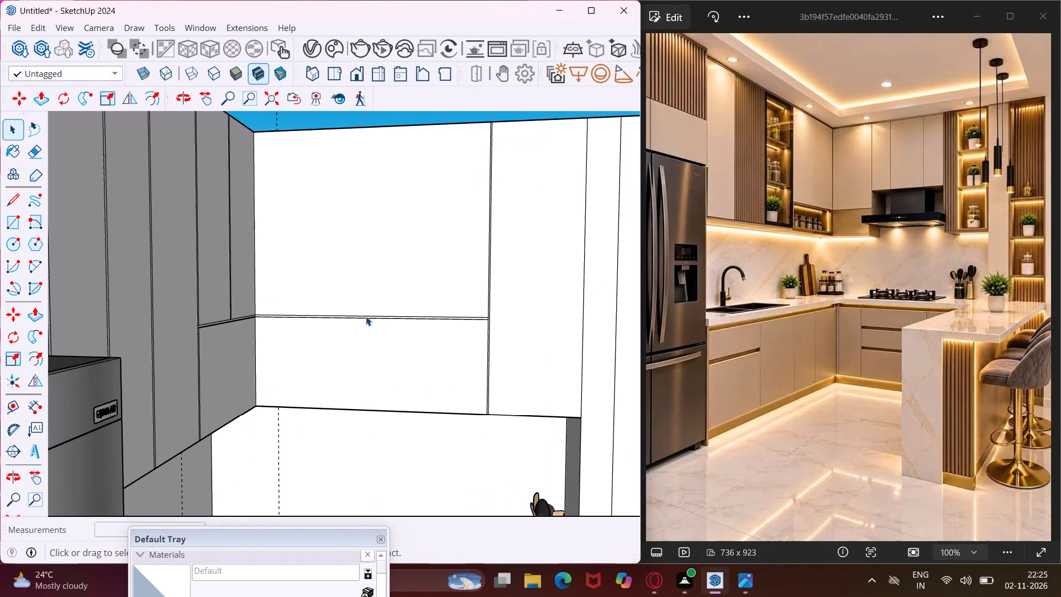
key(e)
drag(366, 316, 366, 325)
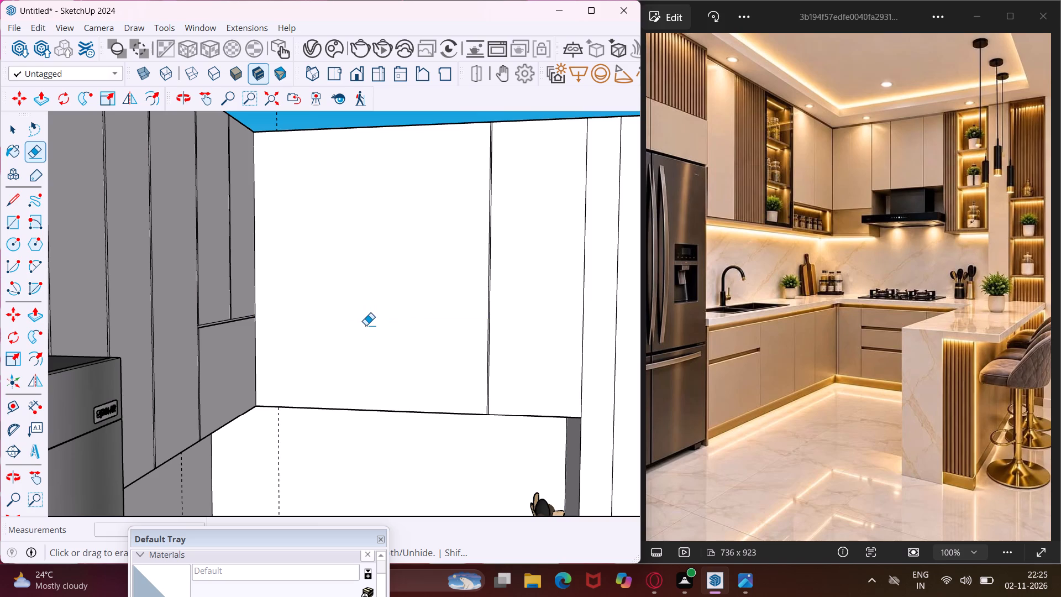
key(Escape)
key(space)
Draw a 4' 6" vertical line on the wide upper cabinet front near the corner, from its bottom edge to its top edge.
middle_drag(366, 325, 384, 316)
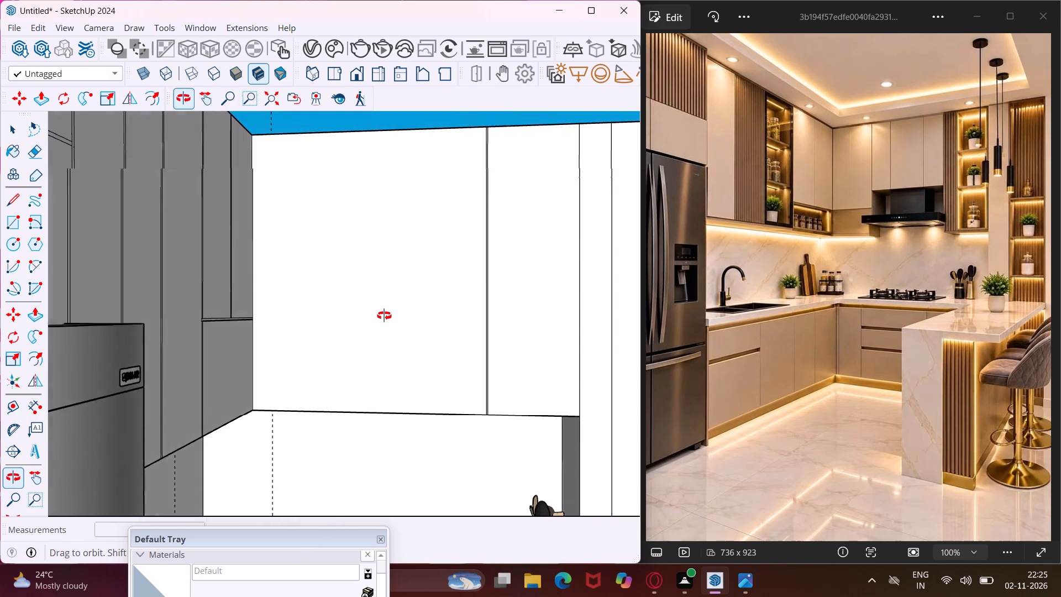
middle_drag(384, 316, 384, 316)
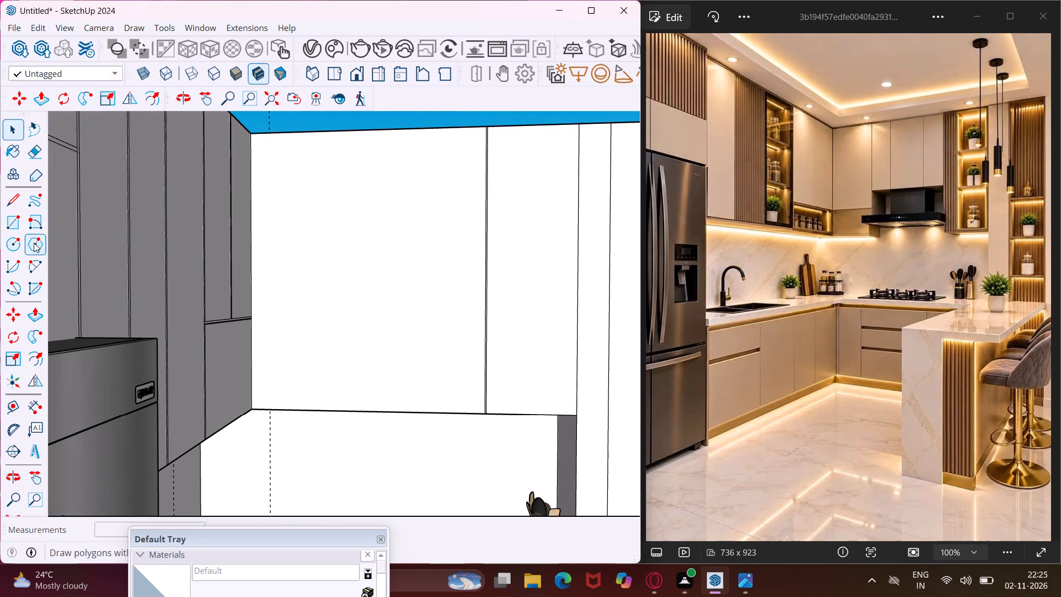
click(20, 195)
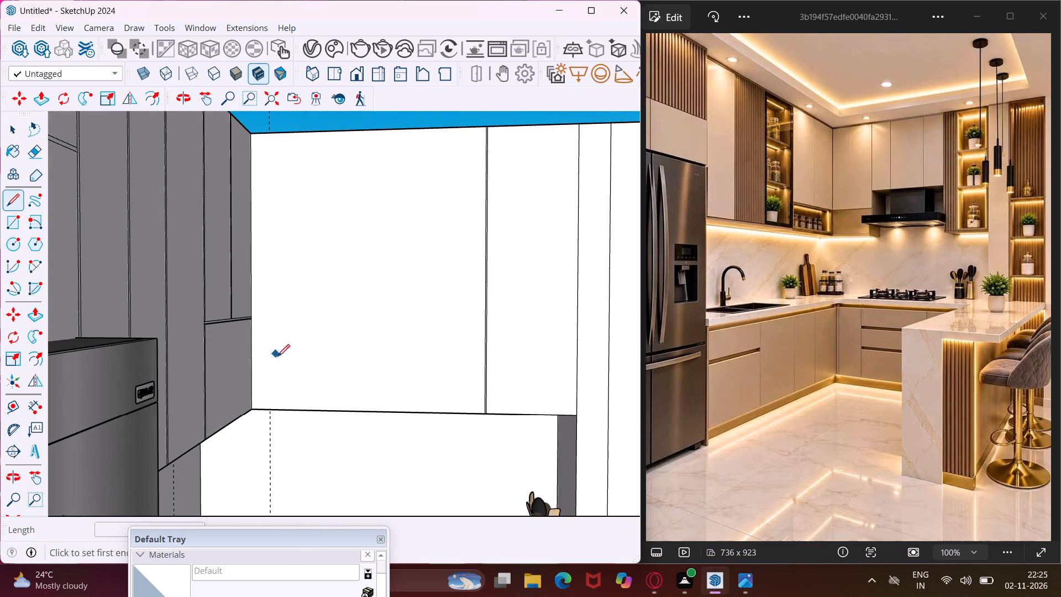
click(315, 409)
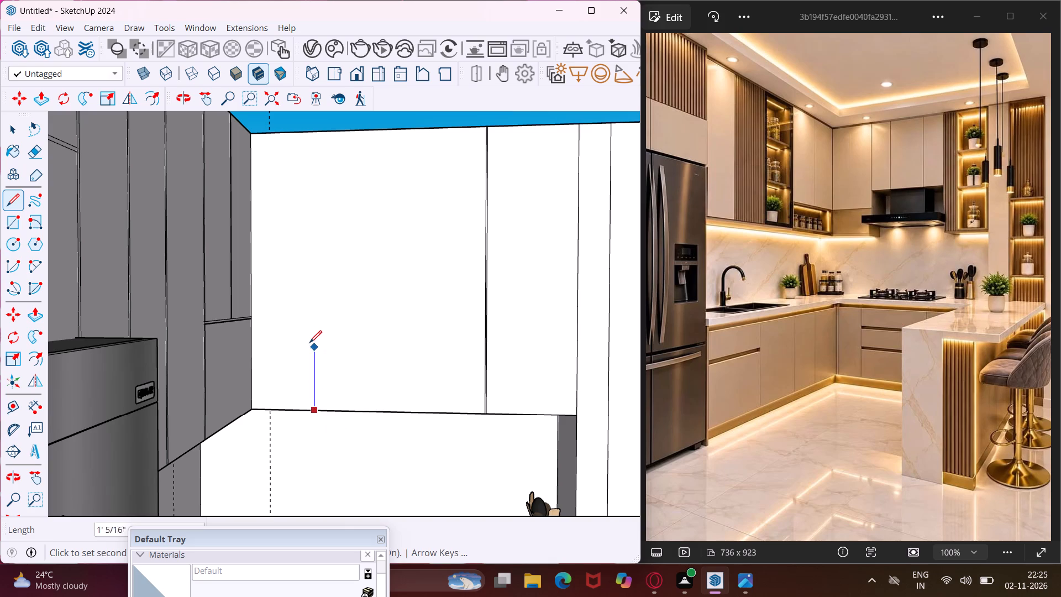
scroll(309, 338, down, 3)
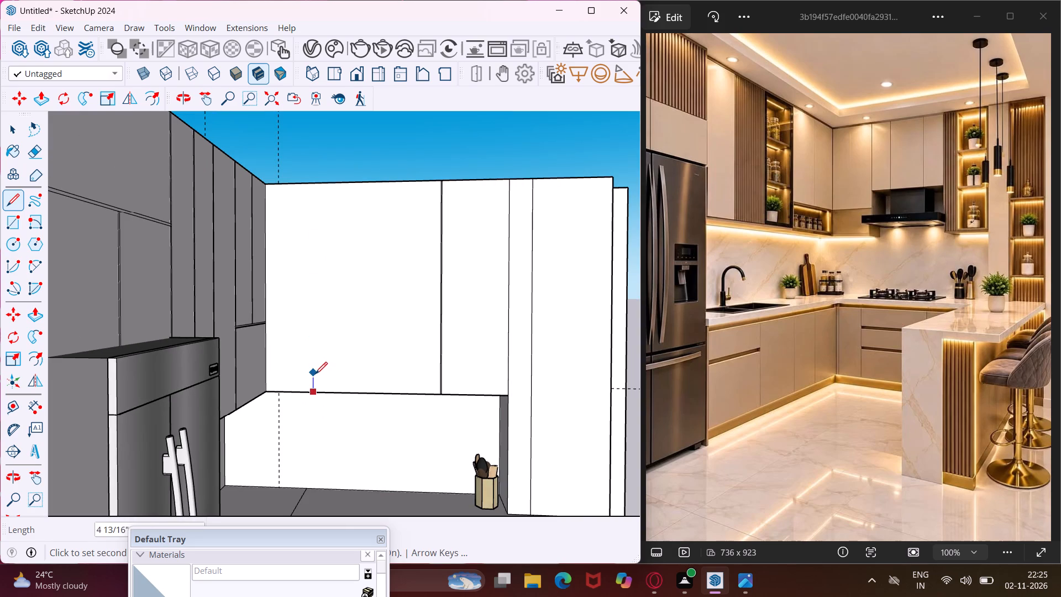
click(312, 186)
key(Escape)
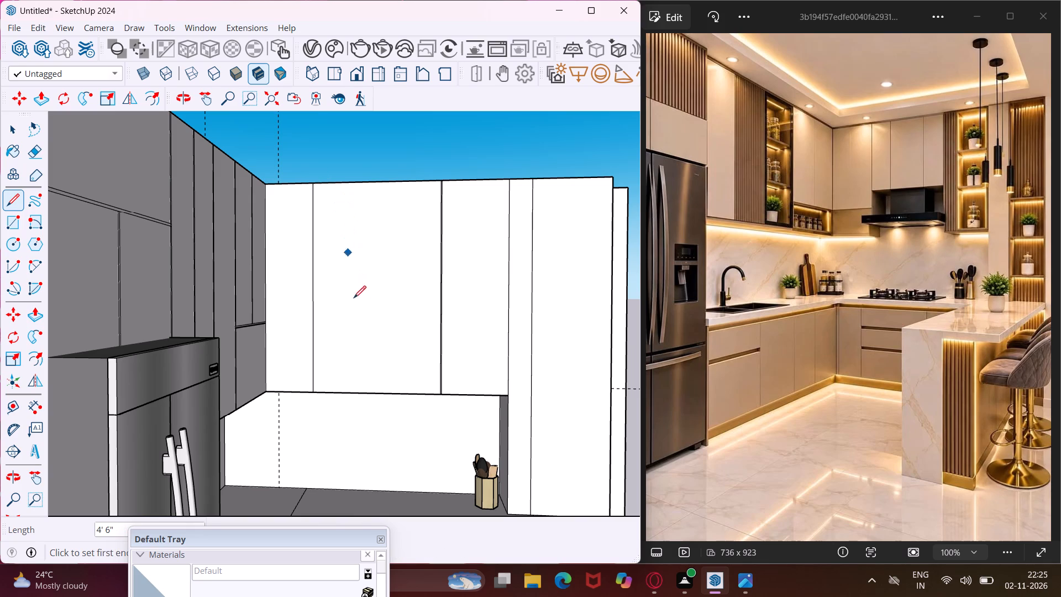
key(space)
Draw a 1' 4" line across the cabinet's underside from the new vertical line's lower end to the back edge.
middle_drag(373, 404, 384, 308)
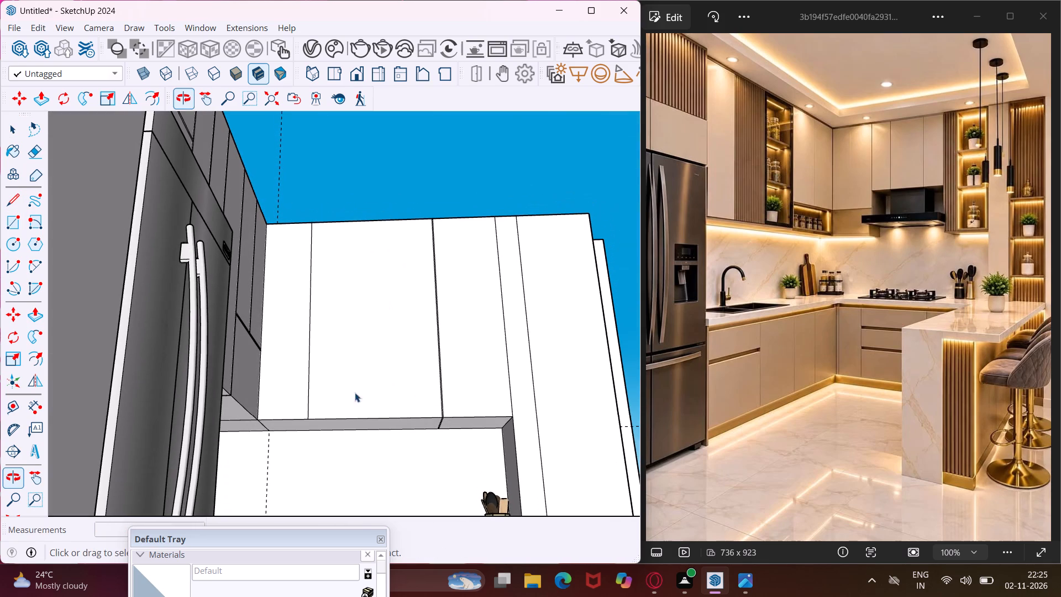
click(15, 200)
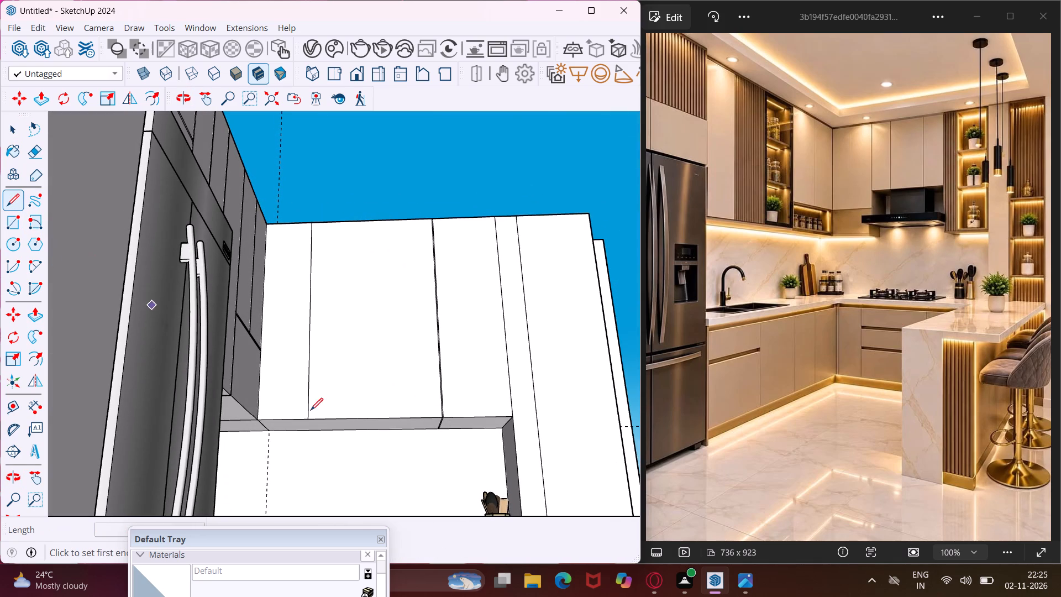
scroll(360, 458, up, 7)
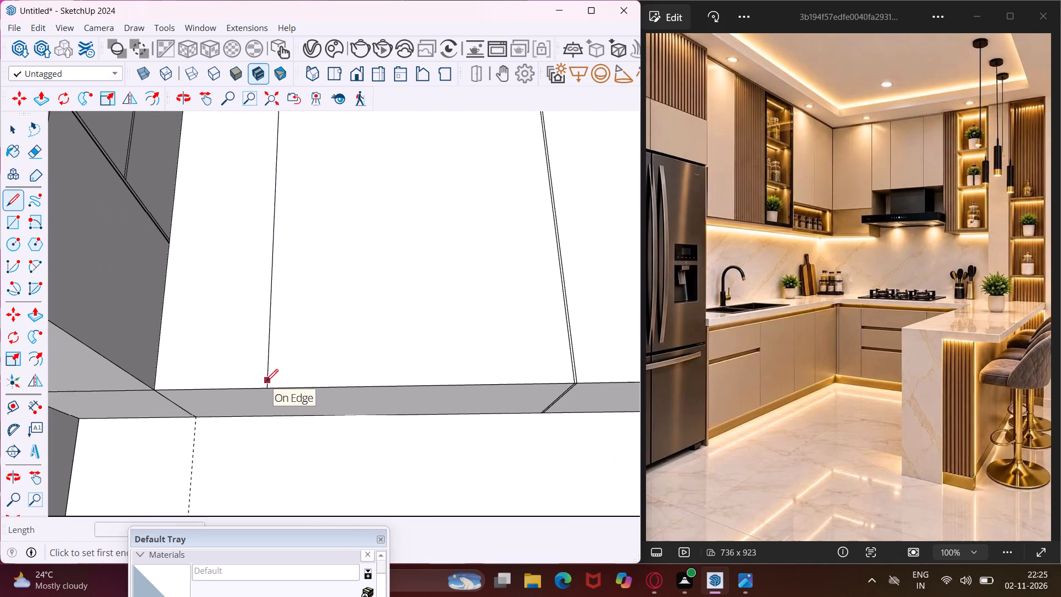
click(267, 387)
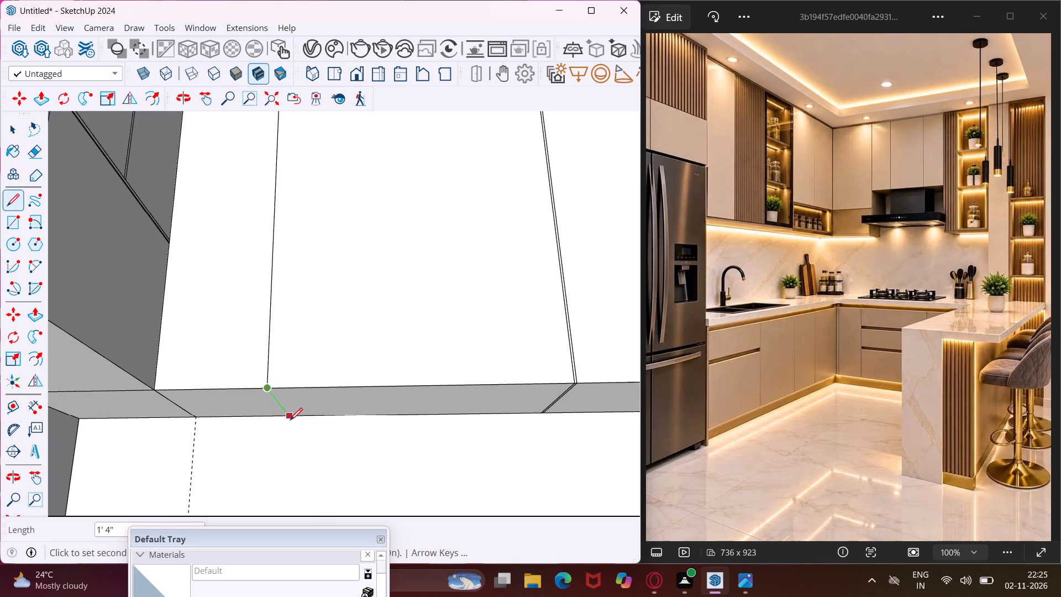
click(290, 420)
key(Escape)
key(space)
Push the marked-off middle section of the wide cabinet's underside up 1' 6" to form a recess.
click(360, 406)
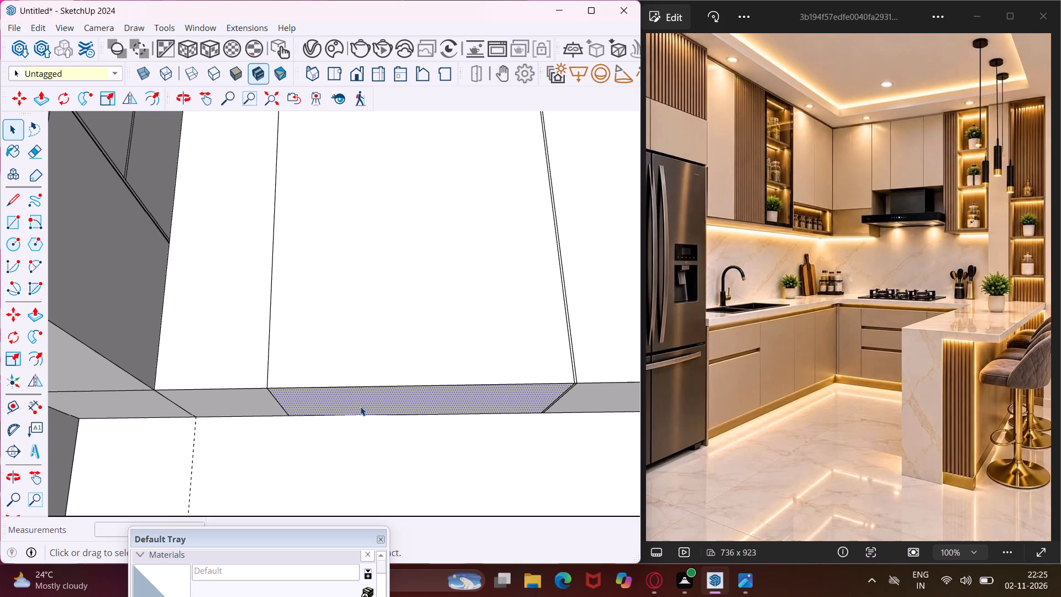
key(p)
click(360, 406)
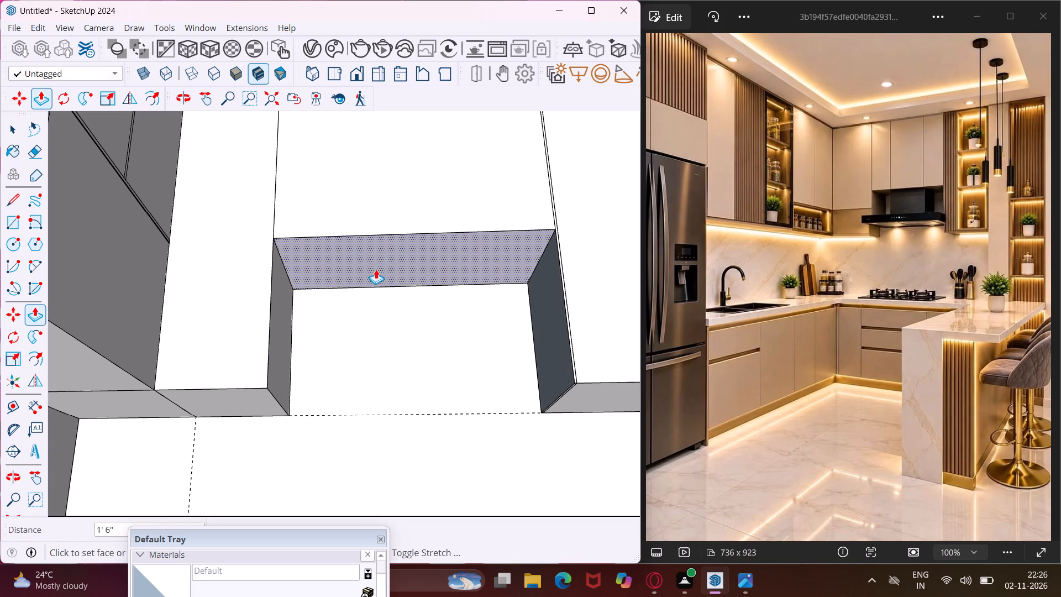
click(376, 269)
scroll(376, 269, down, 4)
middle_drag(382, 279, 378, 420)
scroll(362, 432, down, 7)
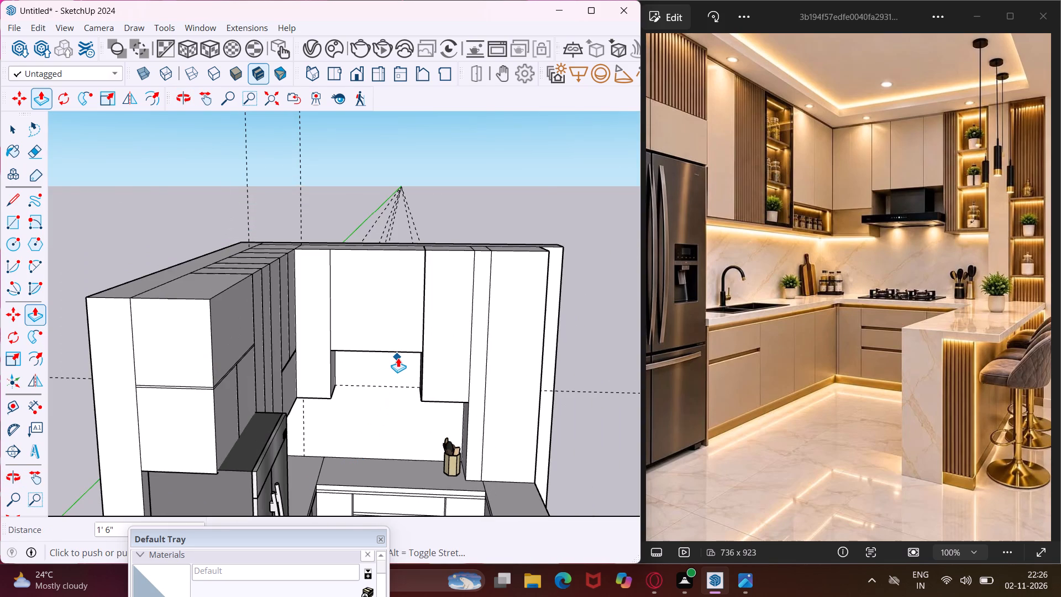
key(Escape)
Push the recess's underside face slightly further up, shortening the middle cabinet front above it.
scroll(400, 352, up, 4)
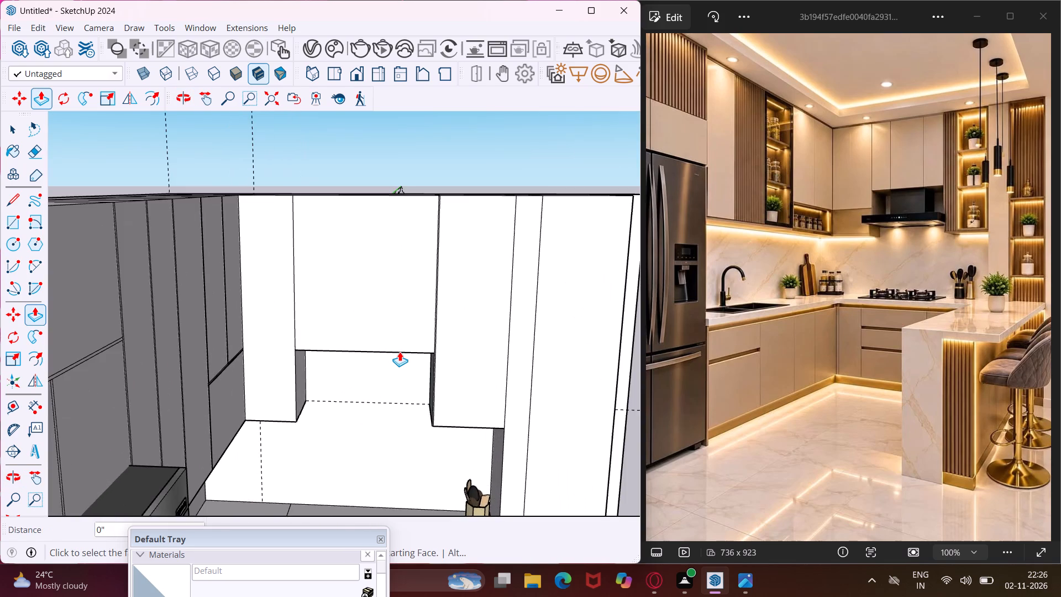
middle_drag(400, 352, 408, 264)
scroll(400, 352, up, 3)
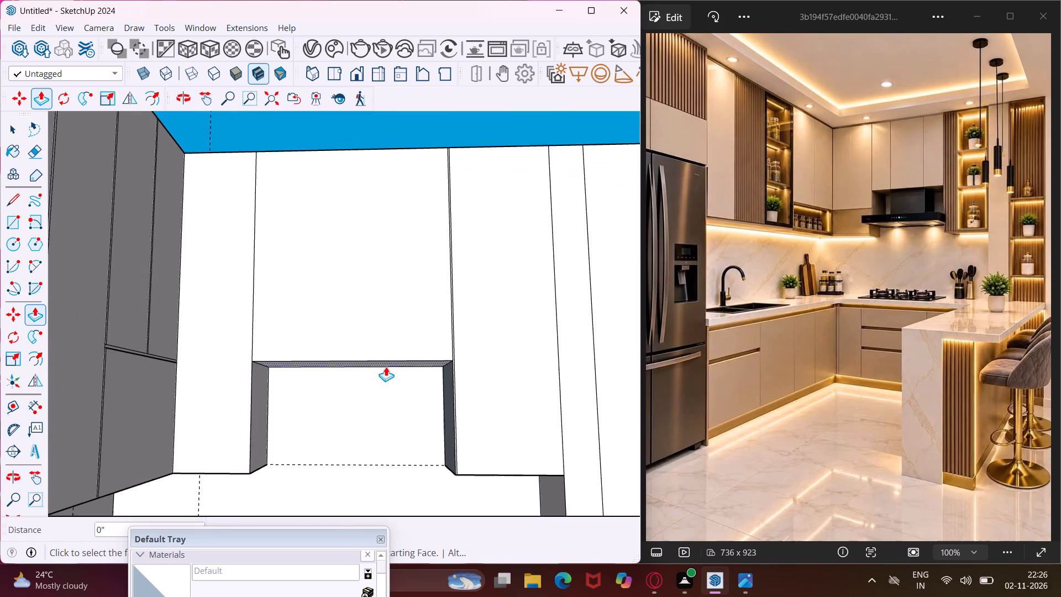
scroll(386, 365, up, 4)
middle_drag(386, 363, 395, 312)
click(389, 353)
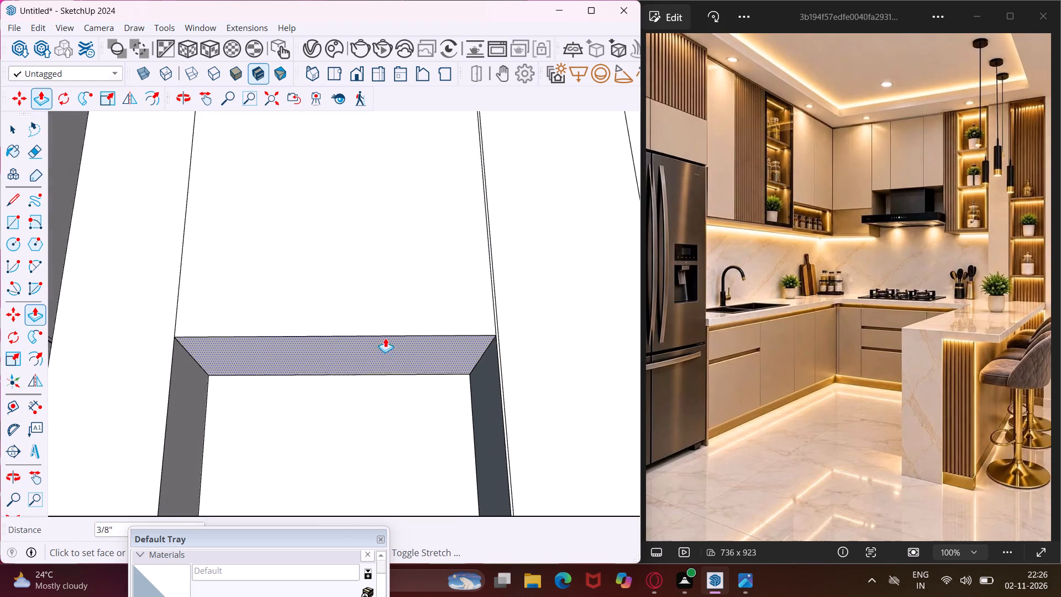
click(384, 297)
middle_drag(384, 297, 351, 446)
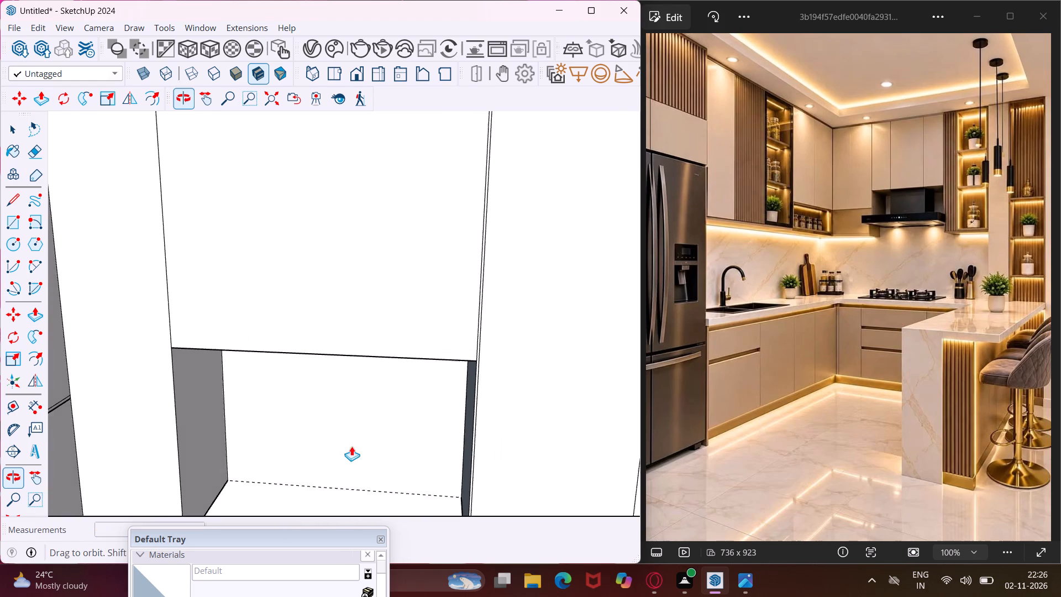
scroll(351, 437, down, 6)
key(Escape)
key(space)
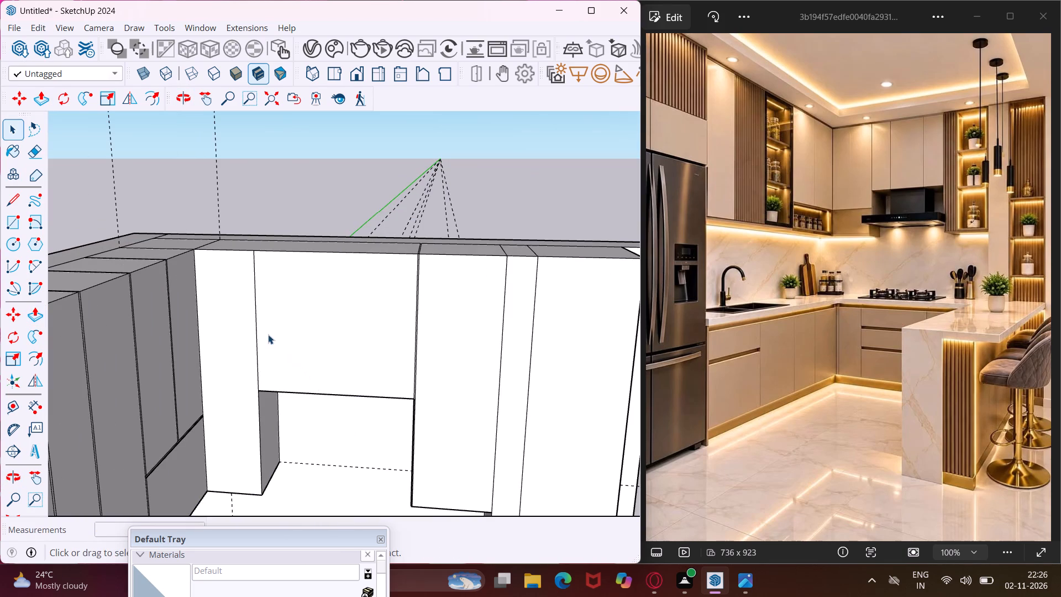
Pull the recess's side face nearest the corner 2" inward, narrowing the recess.
scroll(270, 426, up, 3)
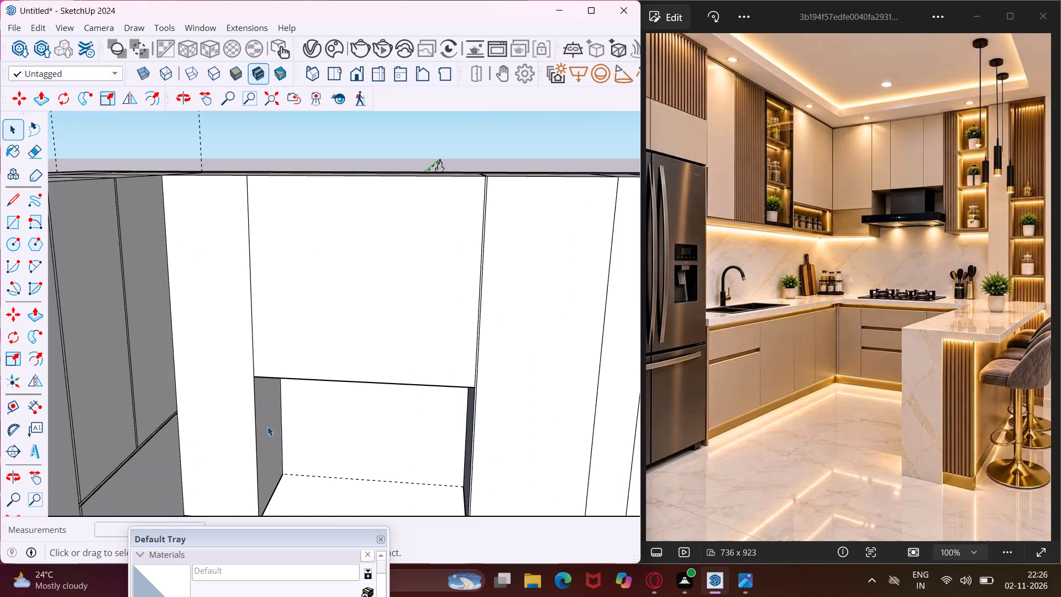
click(267, 426)
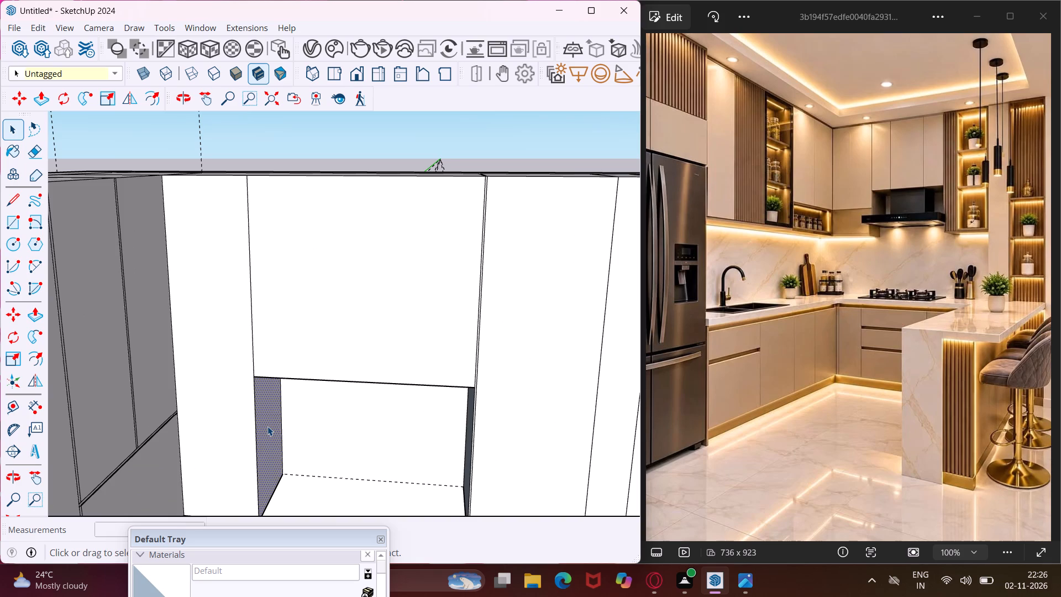
key(p)
click(267, 426)
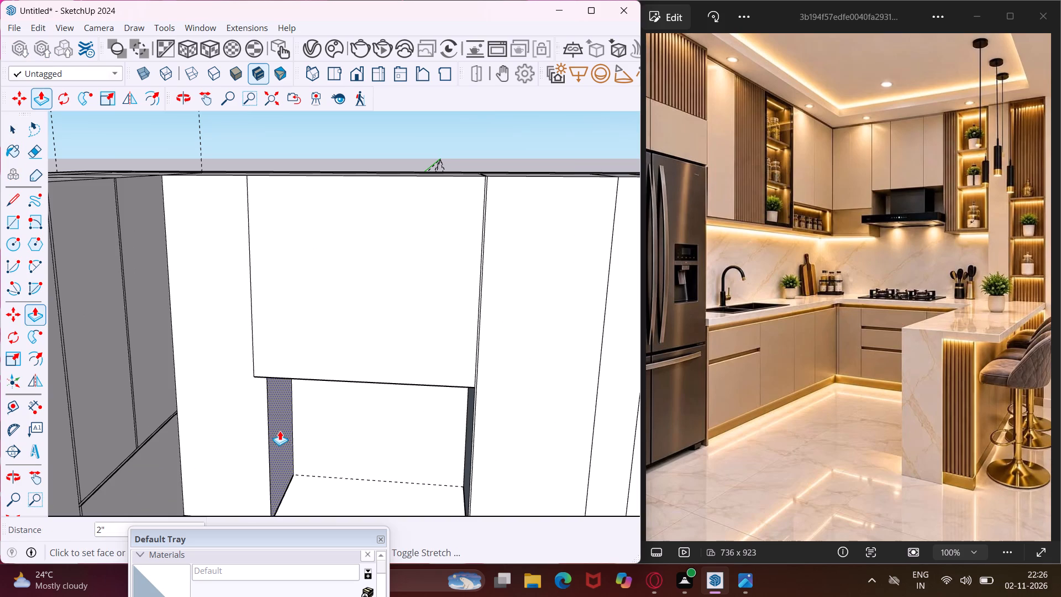
click(280, 431)
key(Escape)
key(space)
Move the vertical line at the corner-side end of the middle cabinet front 2" to align with the recess side.
scroll(258, 383, up, 3)
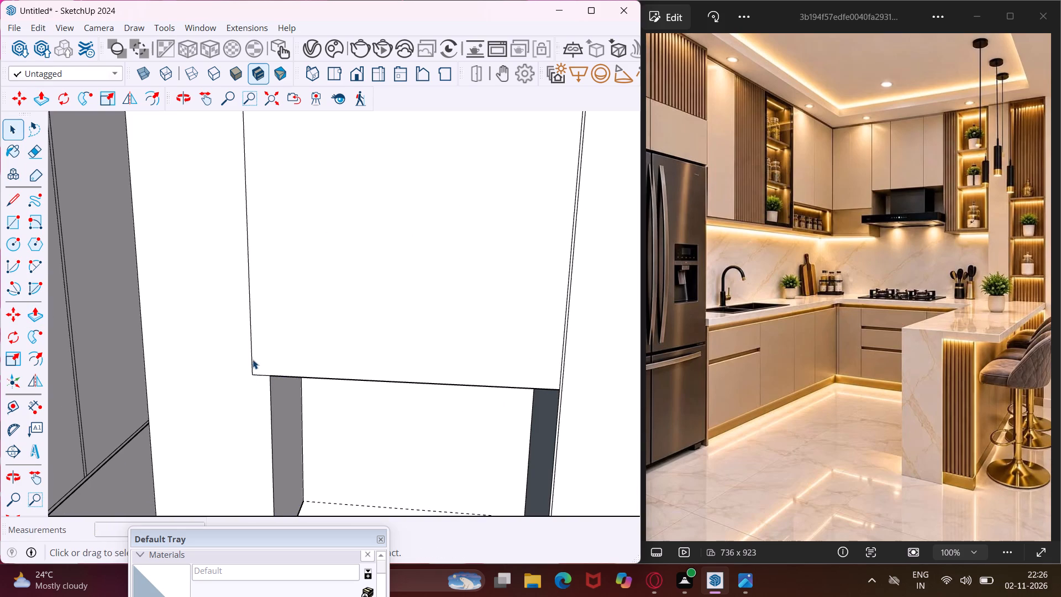
click(253, 359)
key(m)
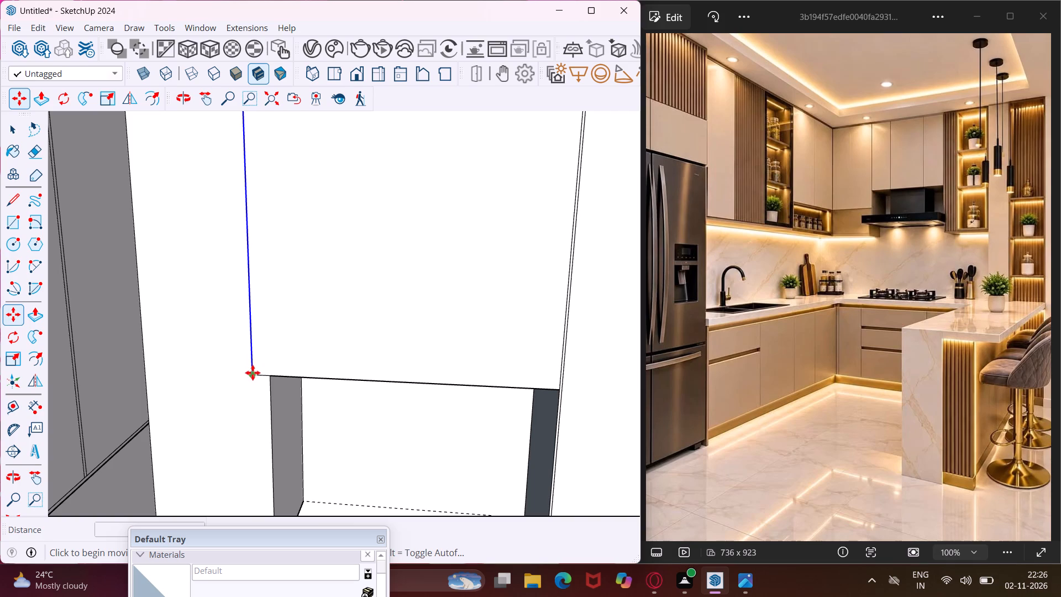
click(253, 373)
click(271, 375)
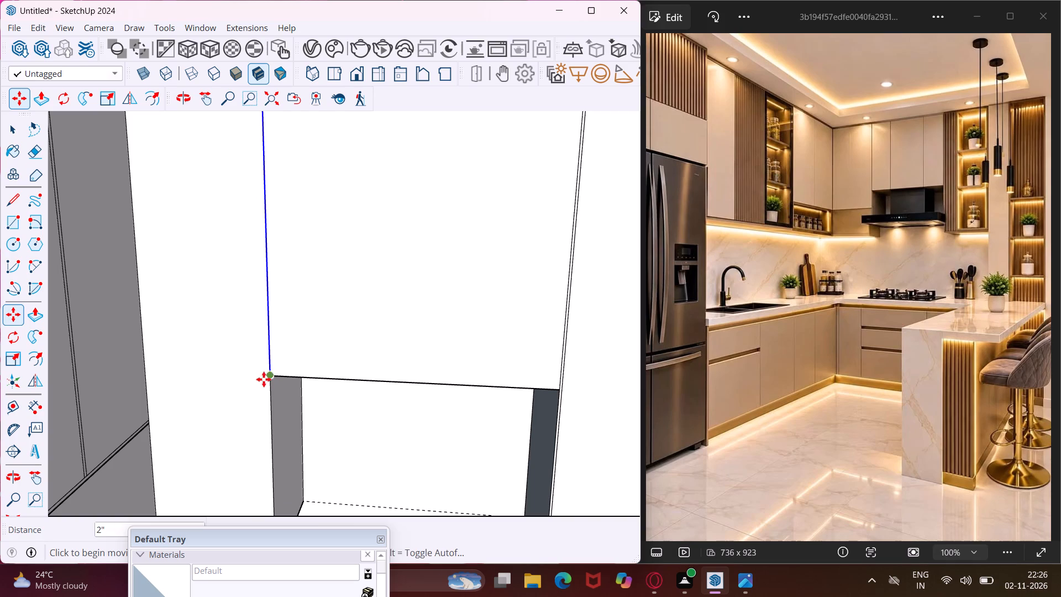
scroll(242, 393, down, 8)
key(Escape)
key(space)
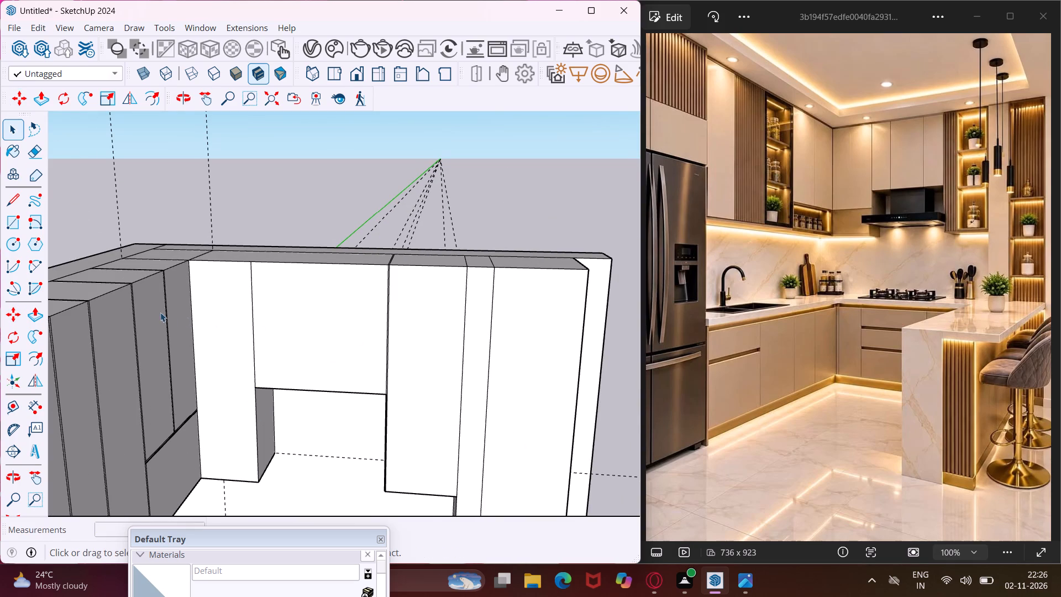
Draw two vertical lines, each about 2' 5 5/8" high, dividing the middle cabinet front above the recess into three doors.
click(9, 206)
scroll(261, 334, up, 1)
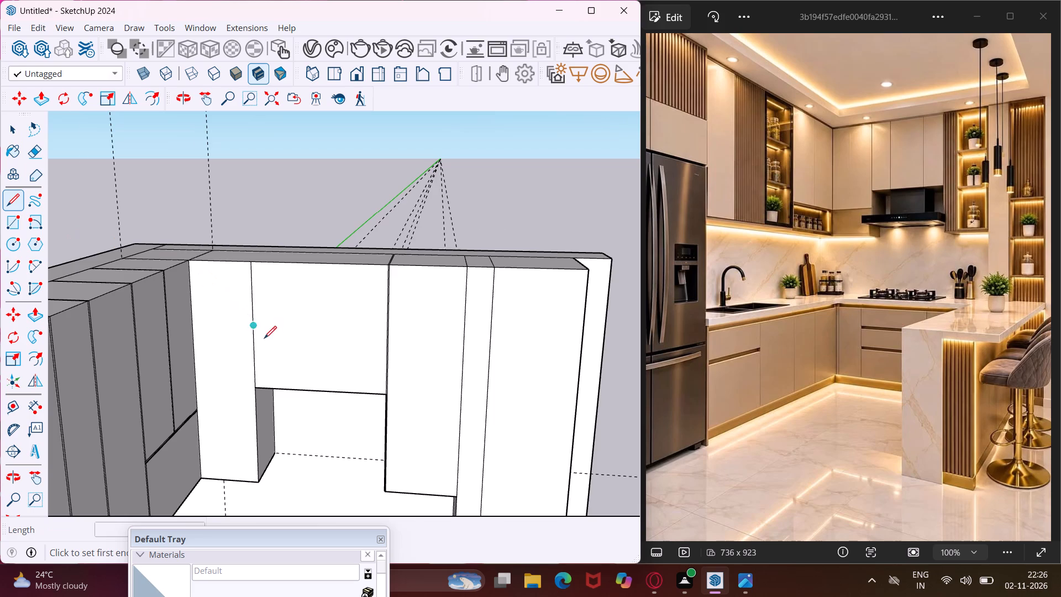
scroll(264, 338, up, 1)
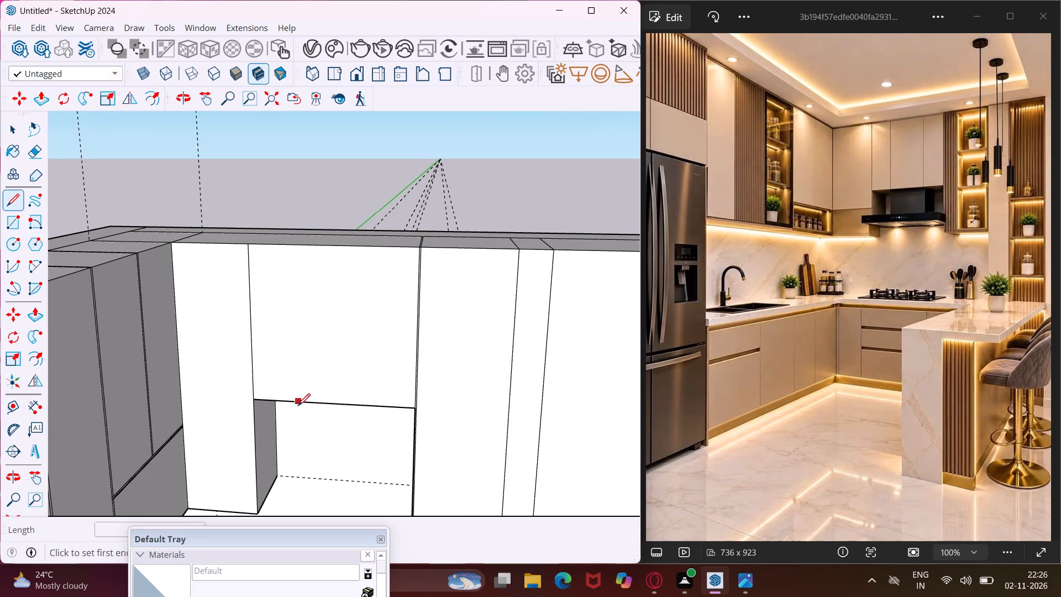
click(298, 406)
click(300, 247)
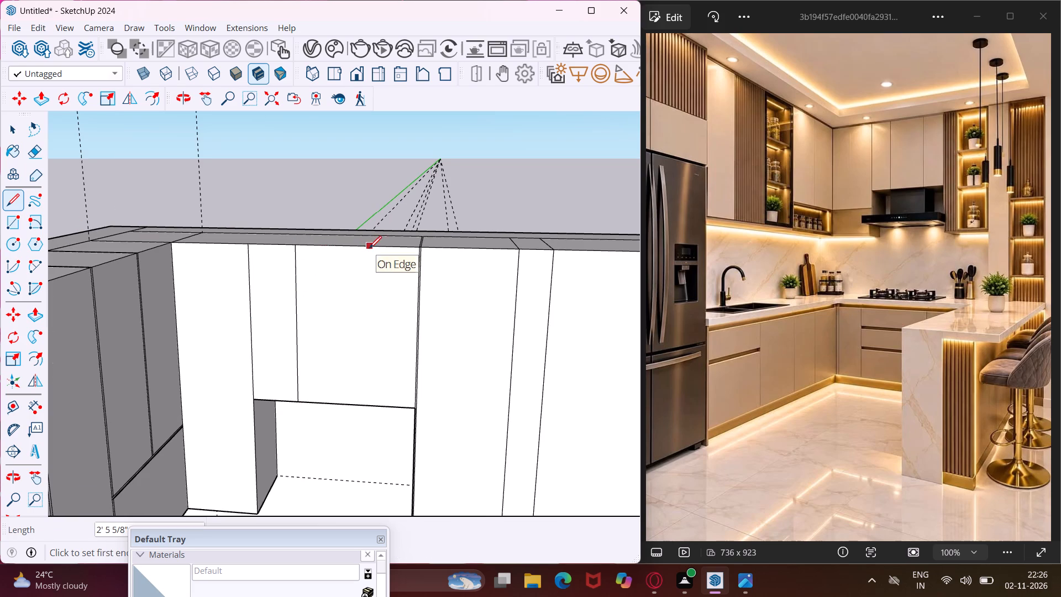
click(369, 248)
click(364, 401)
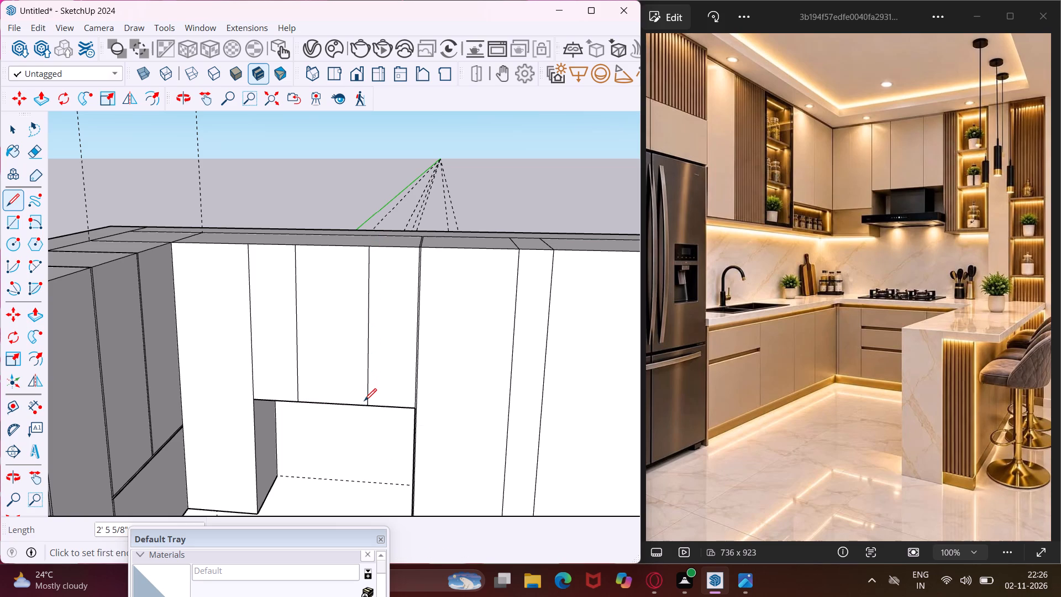
key(Escape)
key(space)
Copy the full-height vertical edge between the corner cabinet and the middle doors 0.4" toward the corner.
scroll(230, 391, up, 2)
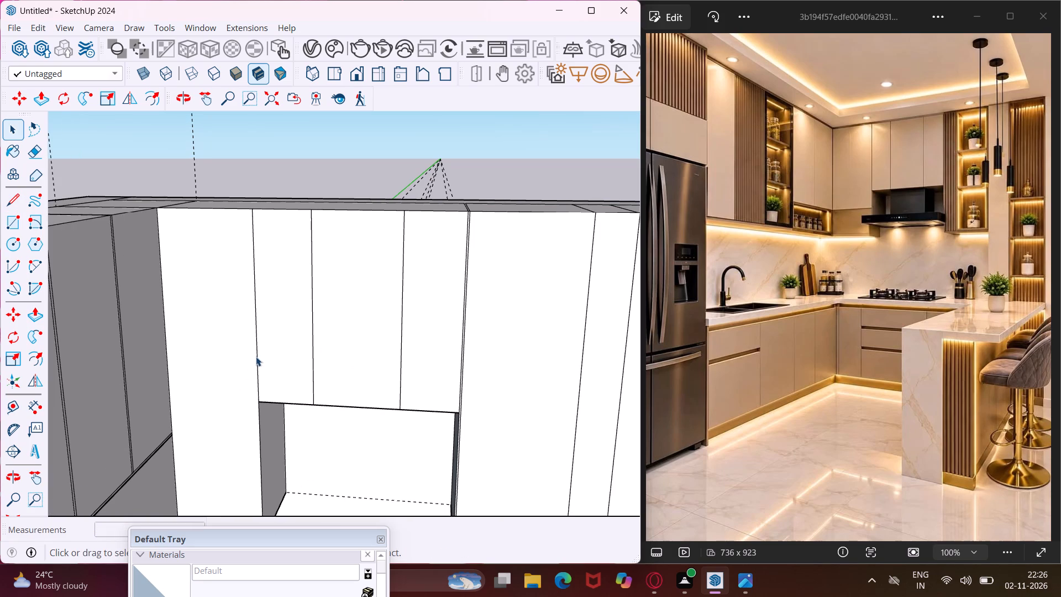
click(256, 356)
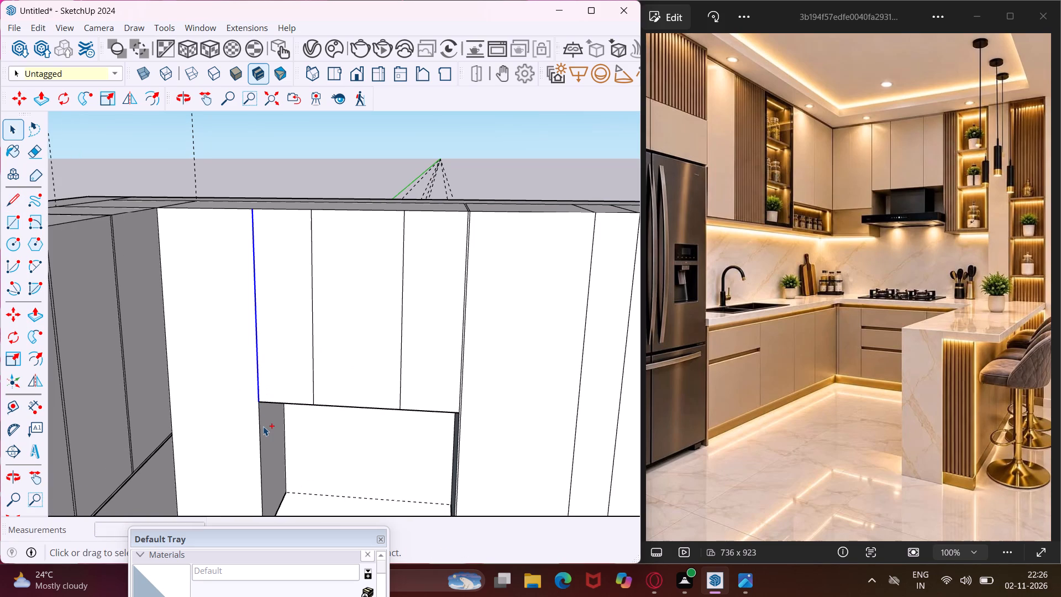
ctrl+click(260, 422)
key(m)
scroll(258, 217, up, 4)
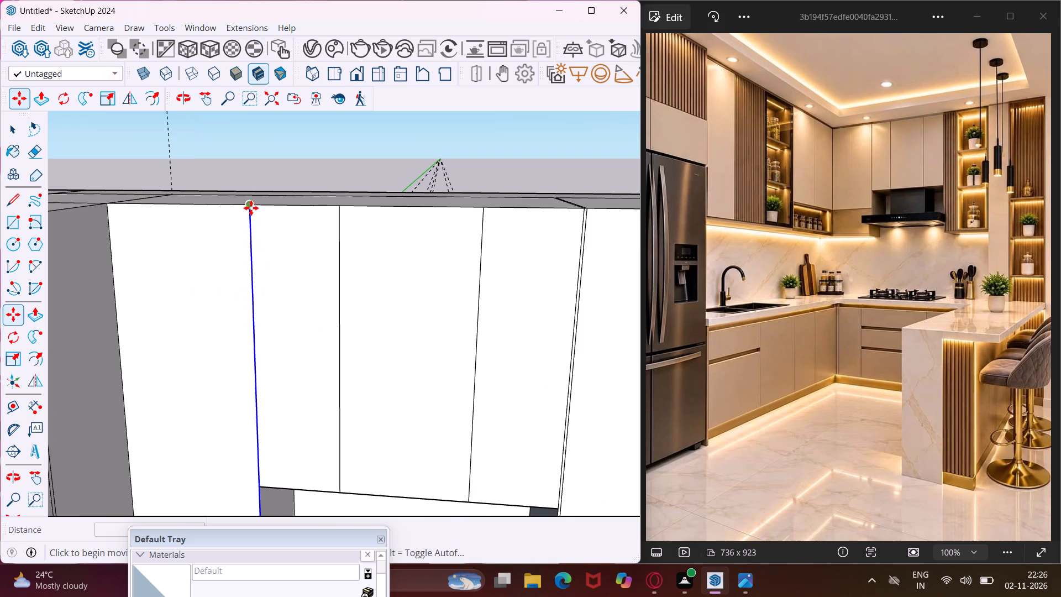
click(250, 206)
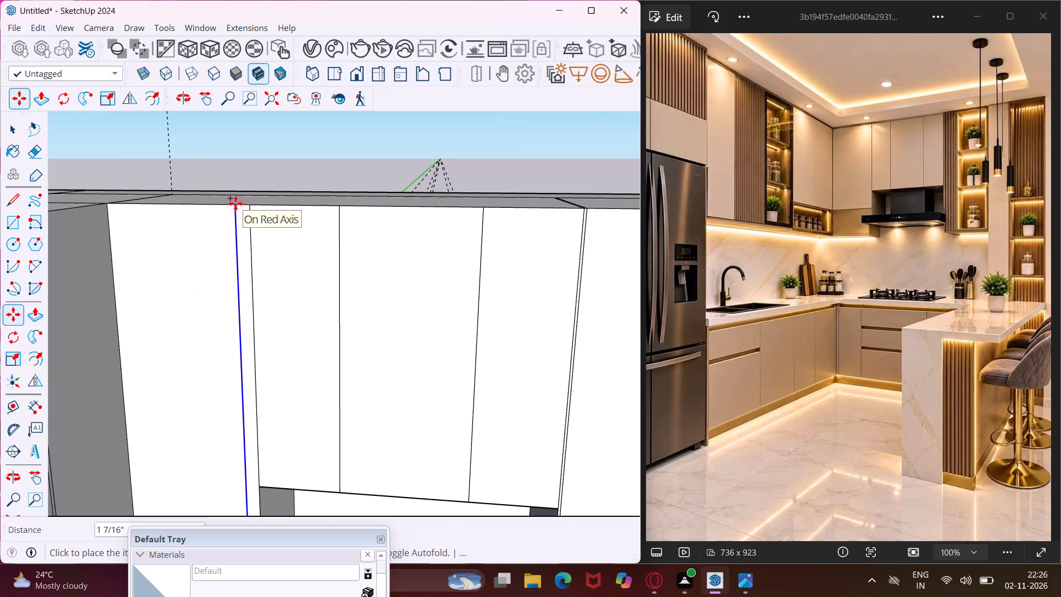
text(.4")
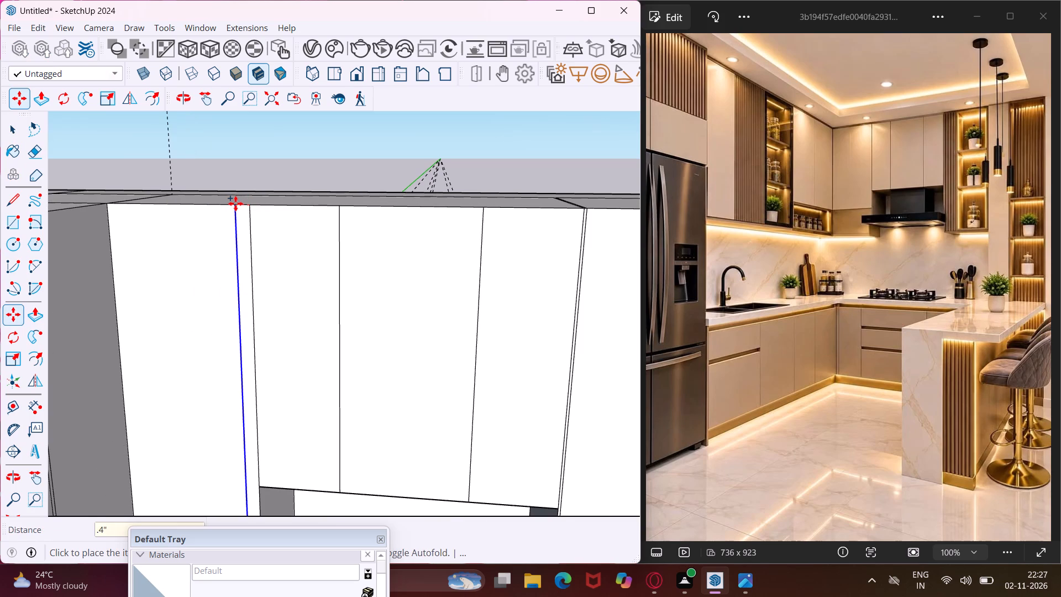
key(Return)
scroll(240, 207, down, 3)
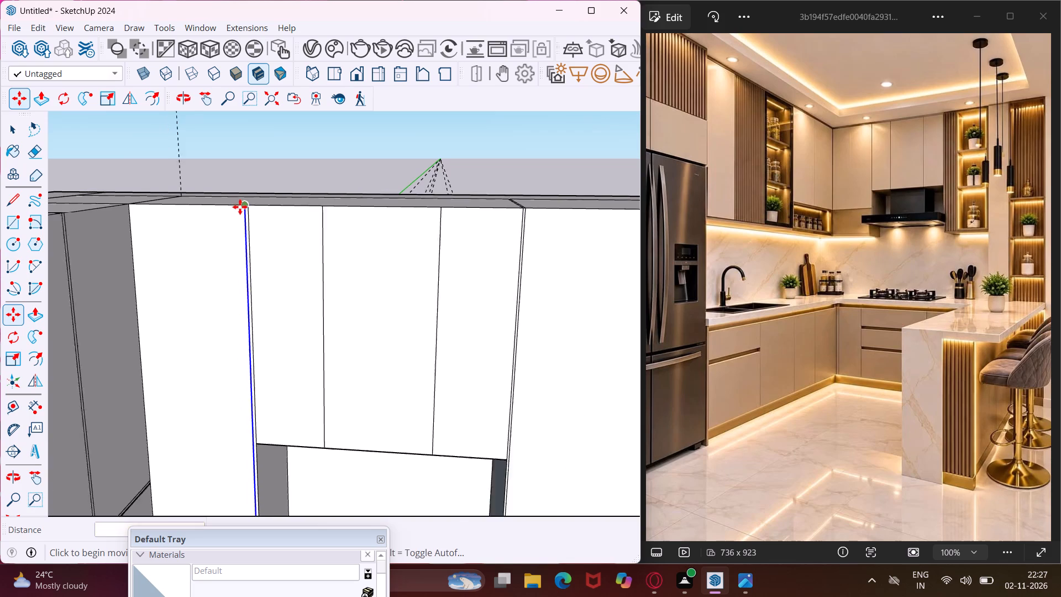
scroll(240, 207, down, 1)
key(Escape)
key(space)
Copy the door divider farther from the corner 0.4" toward the corner to make a narrow gap strip.
scroll(366, 254, up, 3)
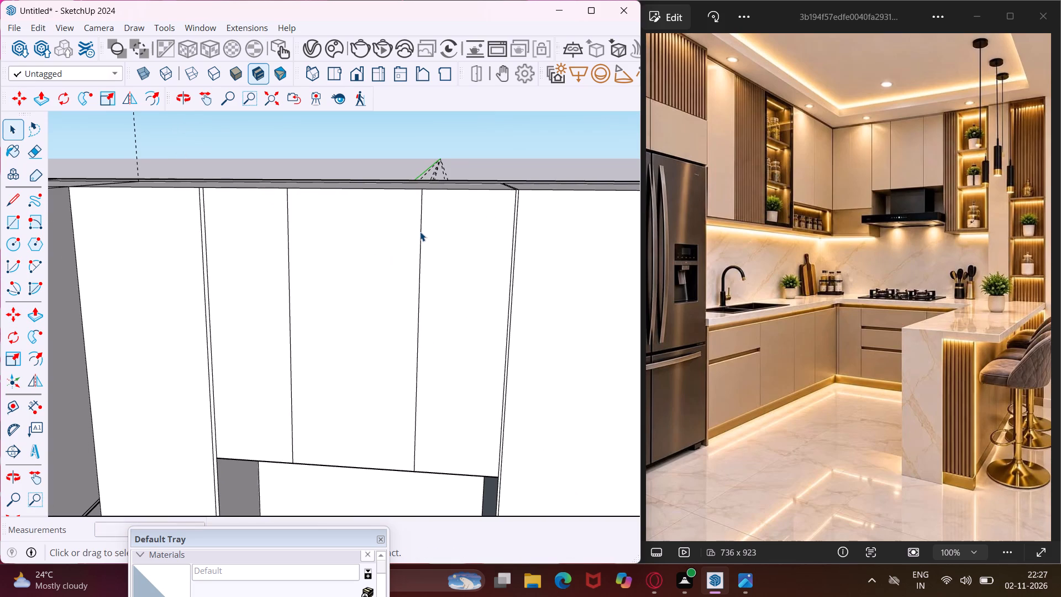
click(421, 231)
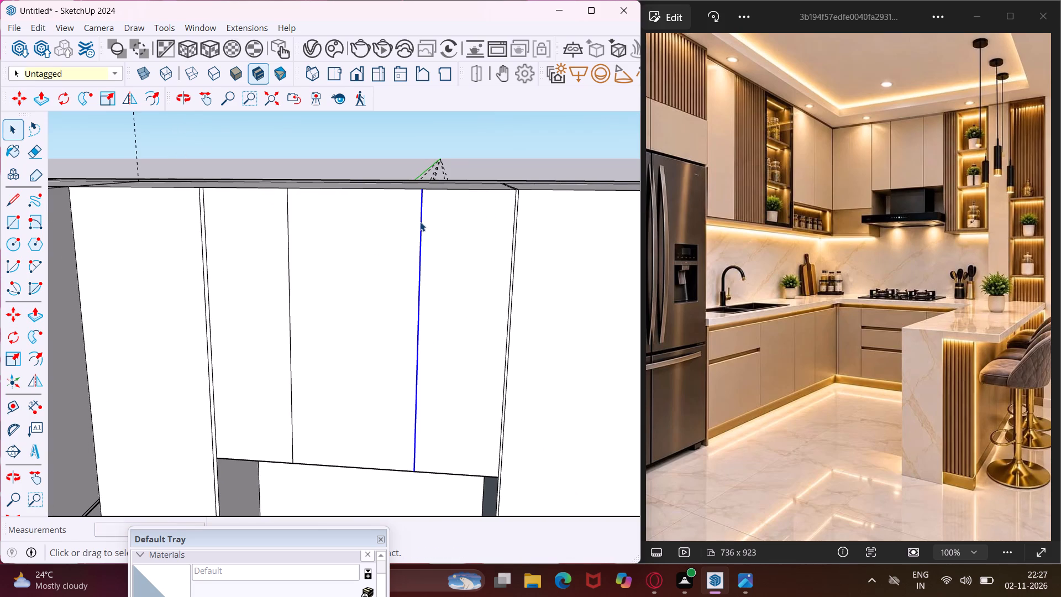
key(m)
scroll(417, 171, up, 6)
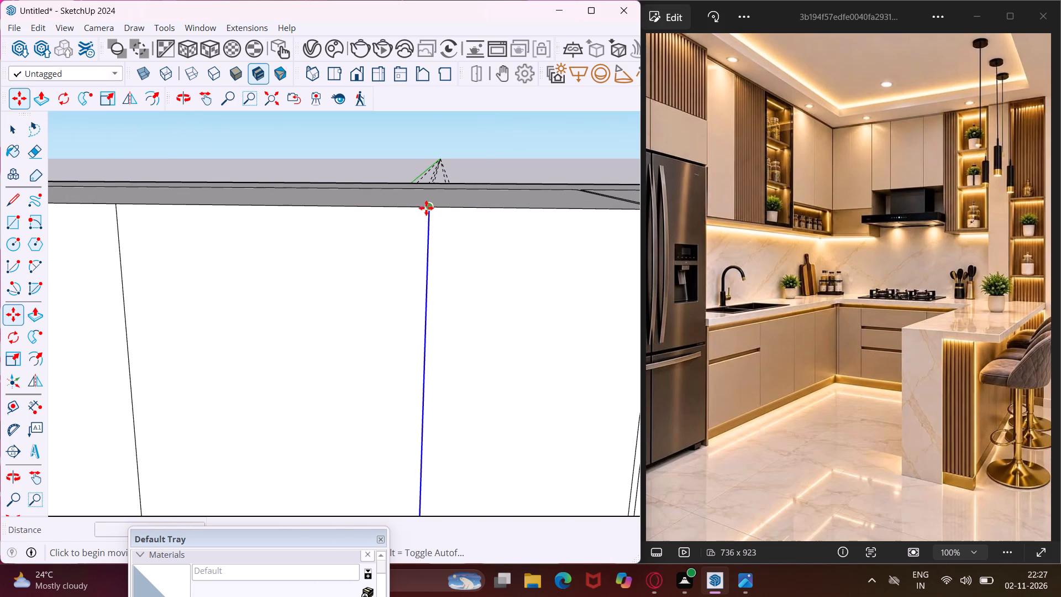
click(428, 206)
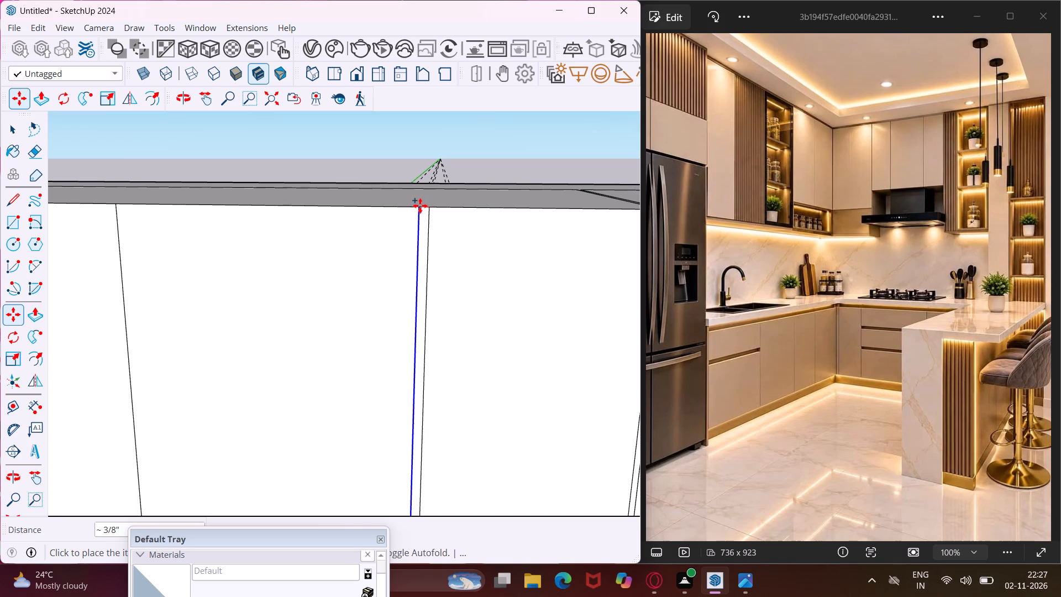
text(.4")
key(Return)
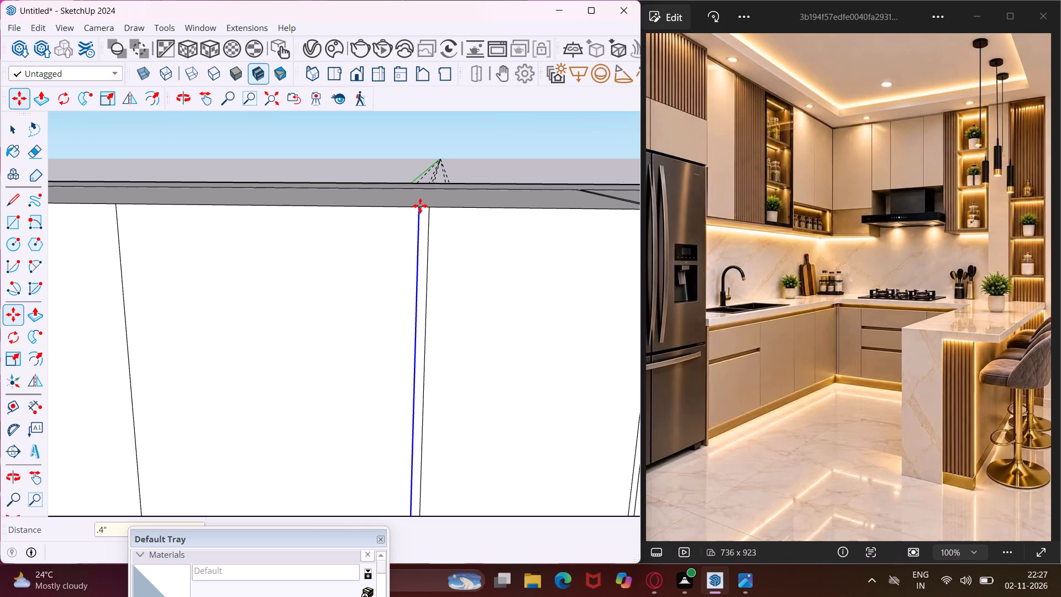
scroll(420, 206, down, 6)
key(Escape)
key(space)
Copy the door divider nearer the corner 0.4" toward the middle door to make a matching gap strip.
scroll(202, 184, up, 4)
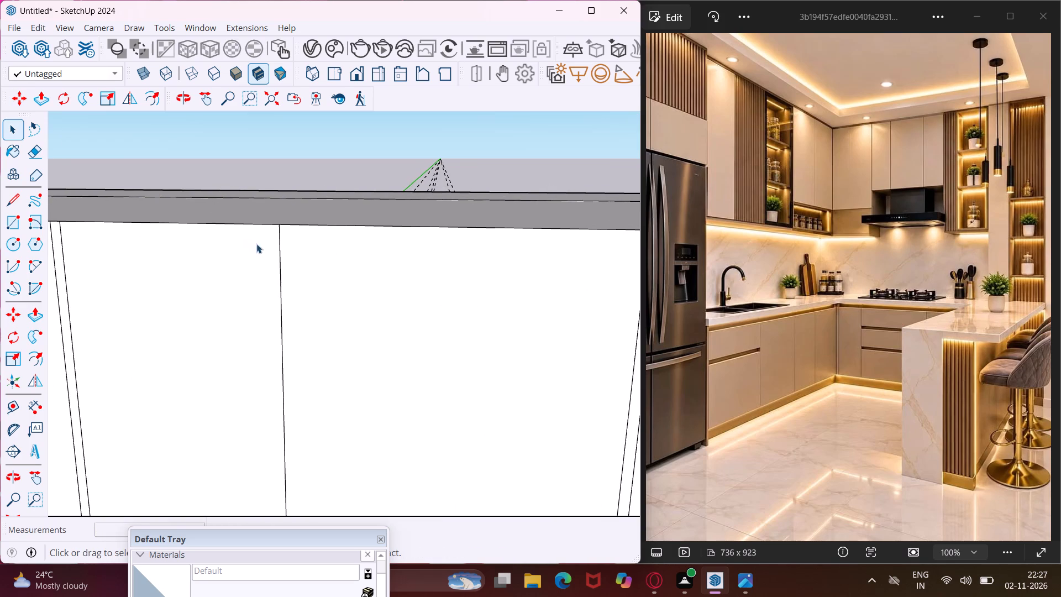
click(280, 238)
key(m)
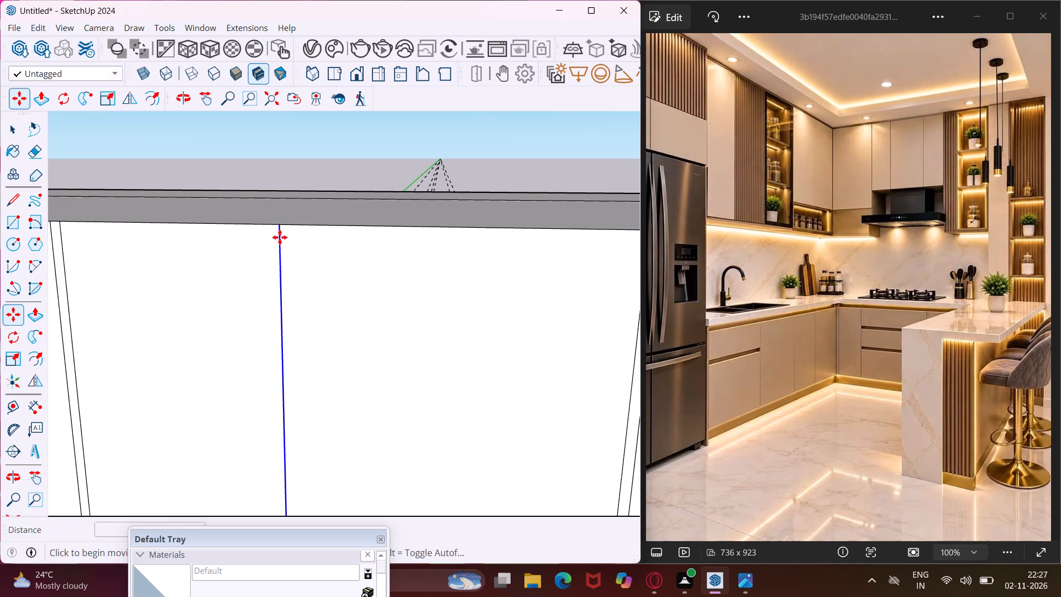
scroll(275, 232, up, 3)
click(279, 221)
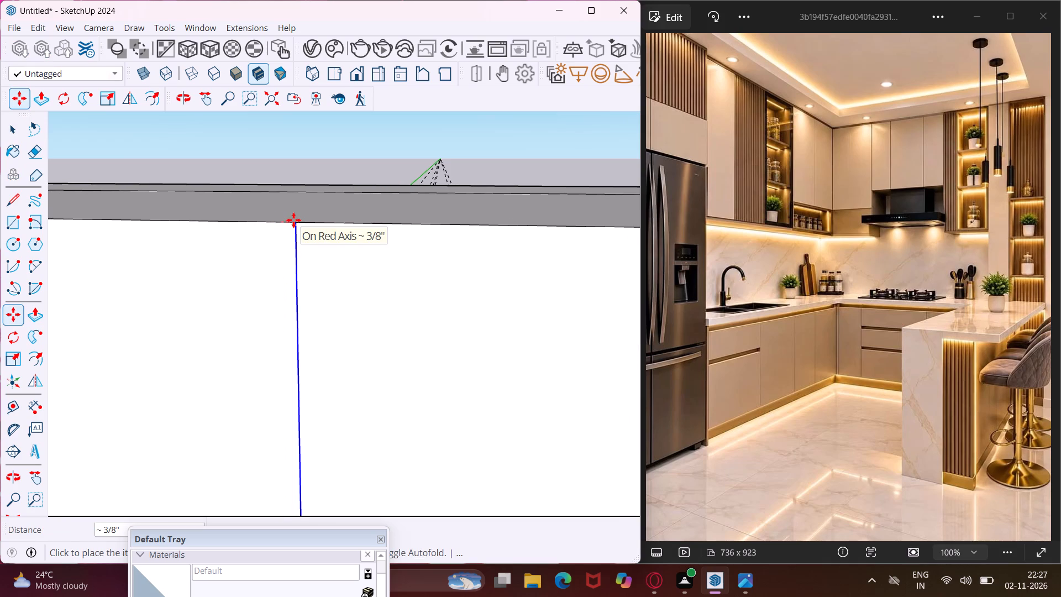
text(.4")
key(Return)
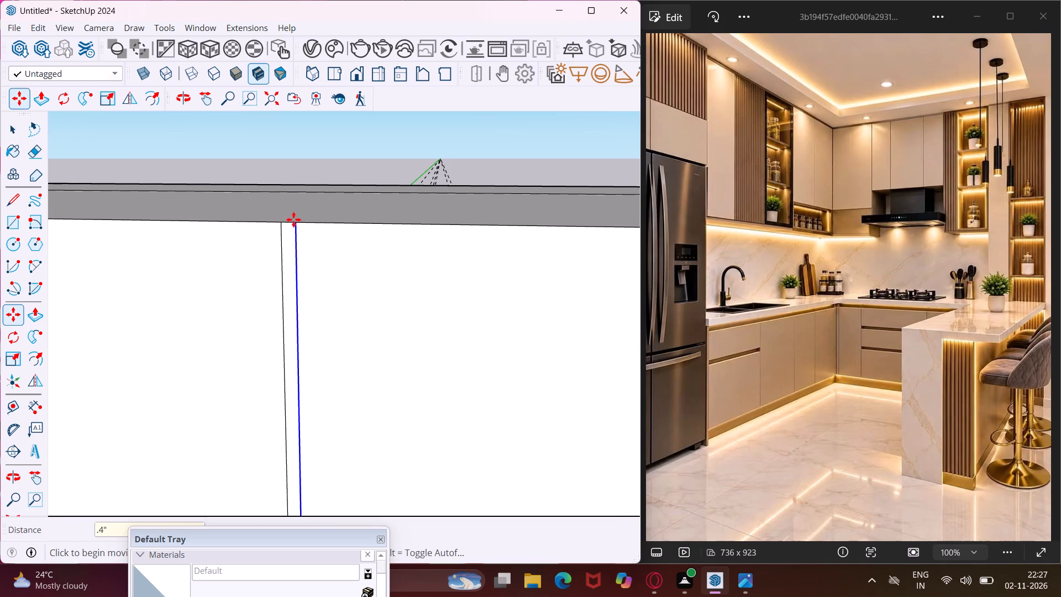
Offset the outline of the tall cabinet front beside the three middle doors 1" inward.
scroll(293, 219, down, 18)
scroll(285, 227, down, 5)
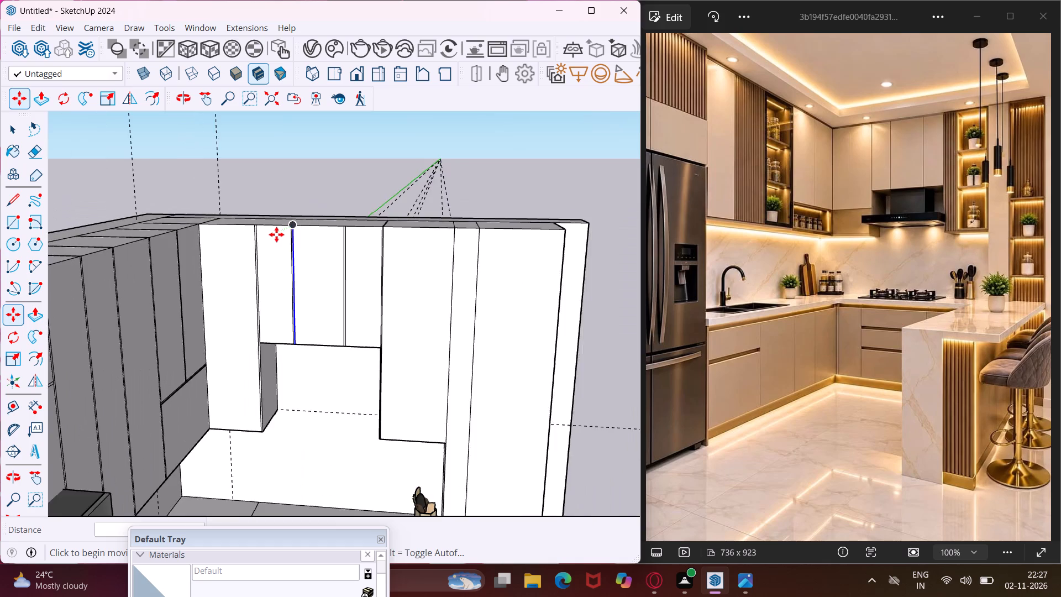
scroll(276, 234, down, 5)
key(Escape)
key(space)
scroll(369, 295, up, 5)
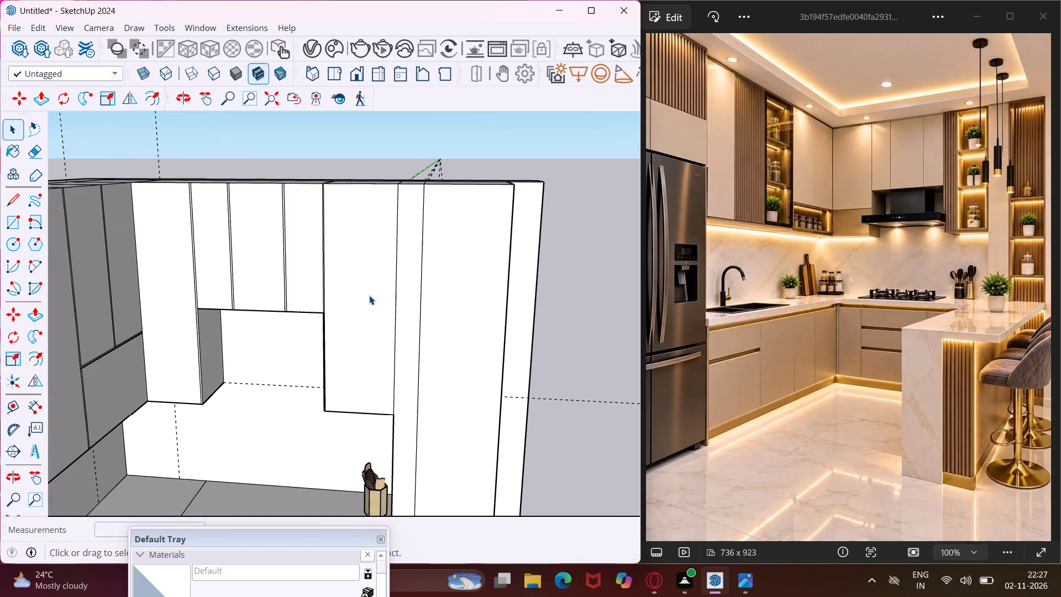
click(369, 295)
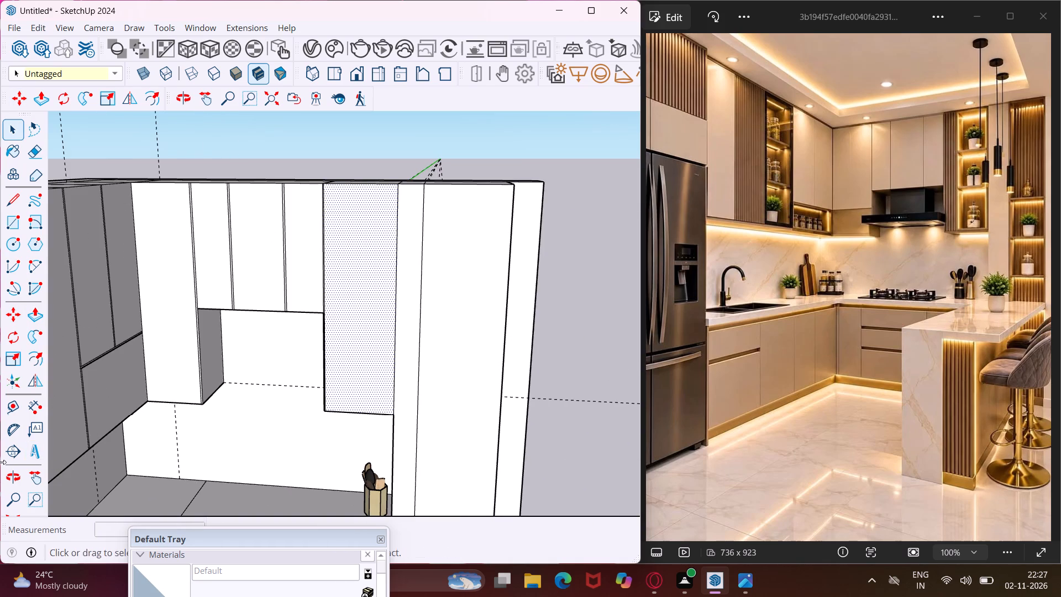
click(42, 362)
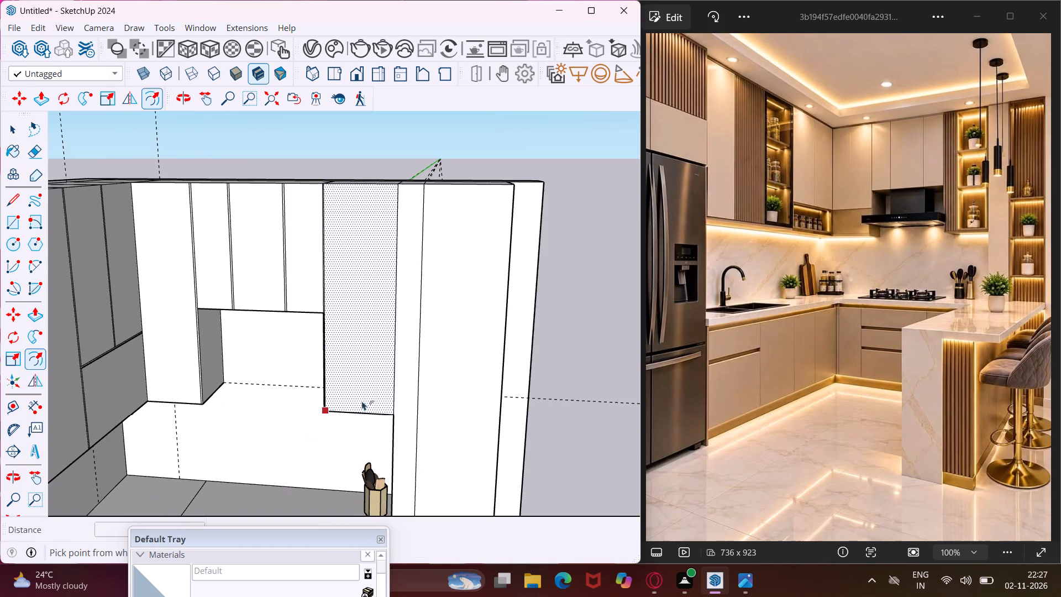
click(354, 399)
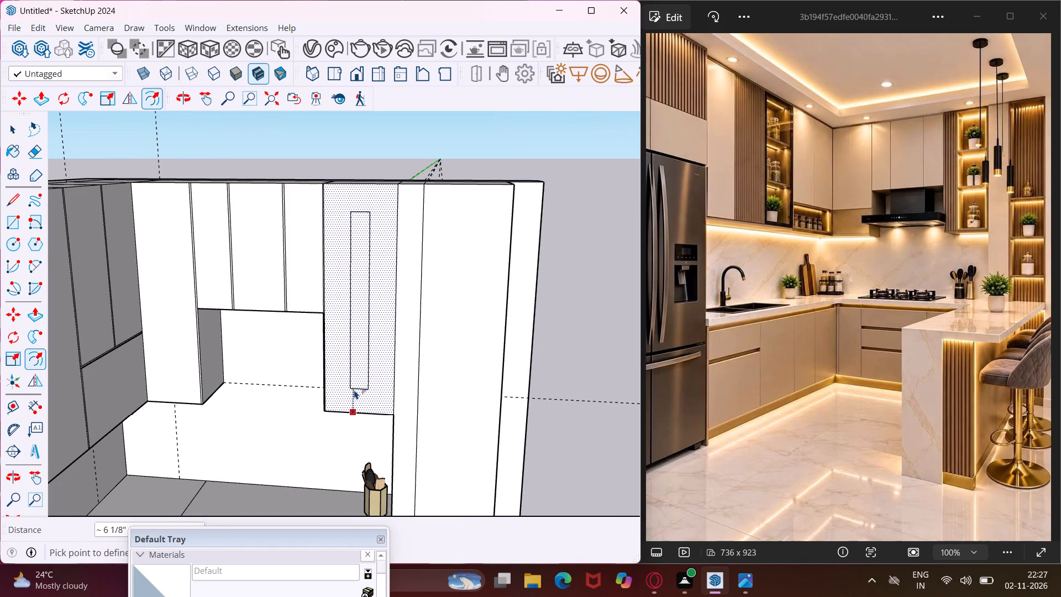
key(1)
key(shift+quotedbl)
key(Return)
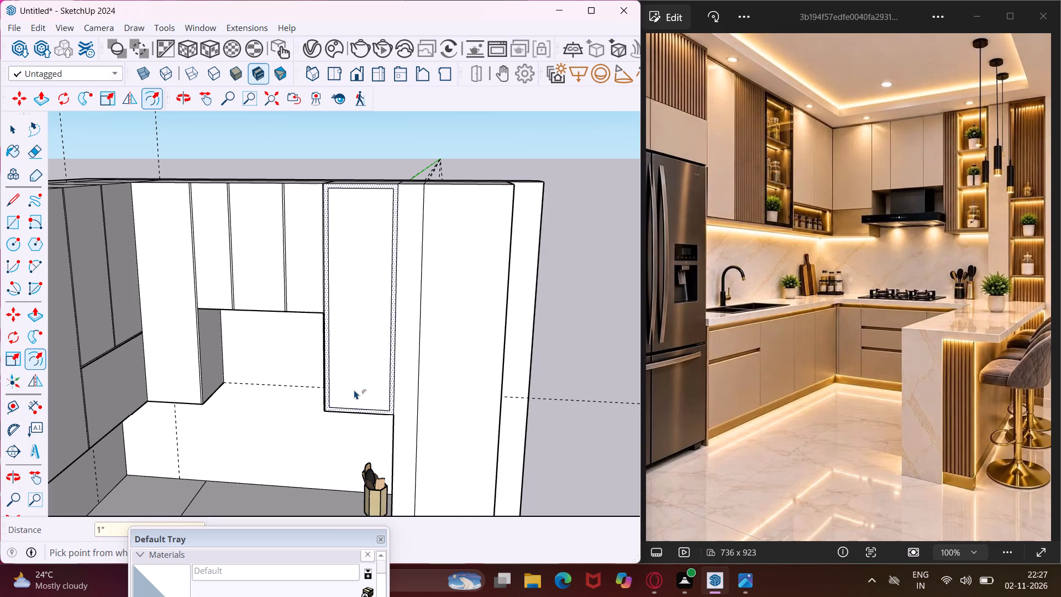
key(Escape)
key(space)
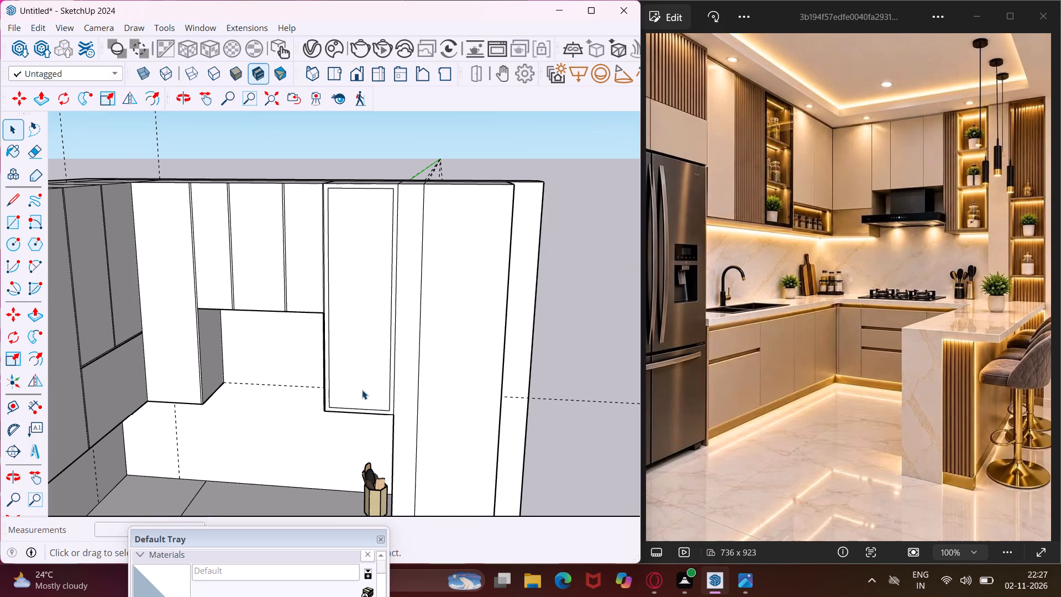
Push the inner face of the framed tall cabinet front 1' back to make an open recess.
click(362, 390)
key(p)
click(362, 390)
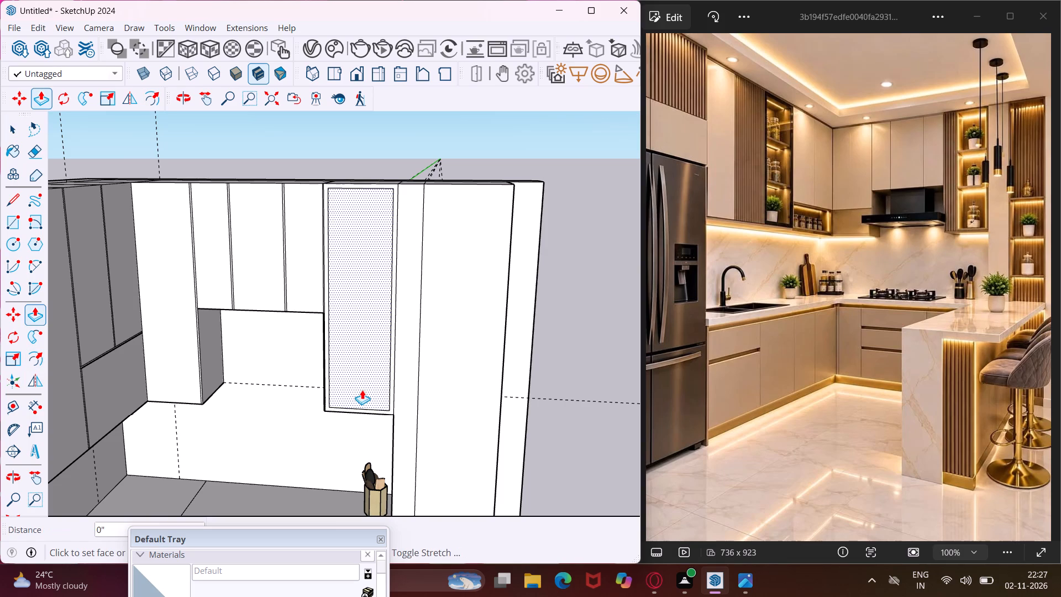
text(1')
key(Return)
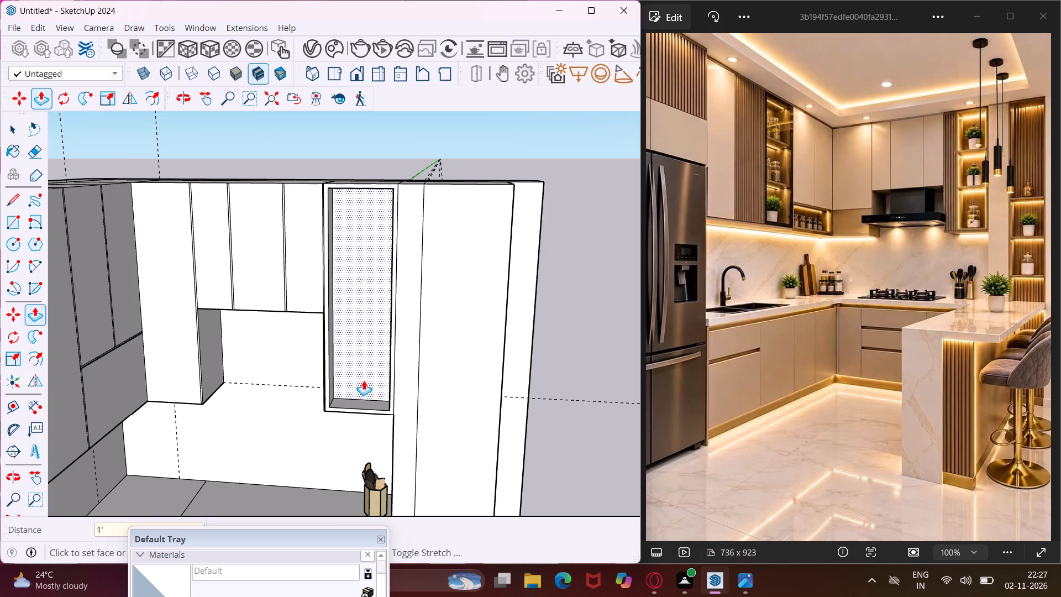
key(Escape)
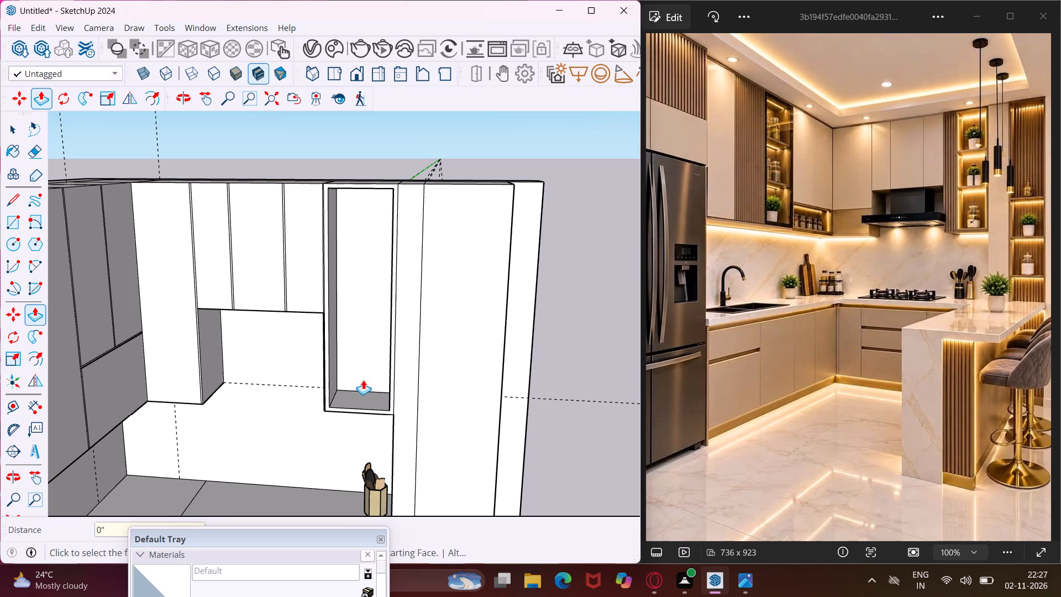
key(space)
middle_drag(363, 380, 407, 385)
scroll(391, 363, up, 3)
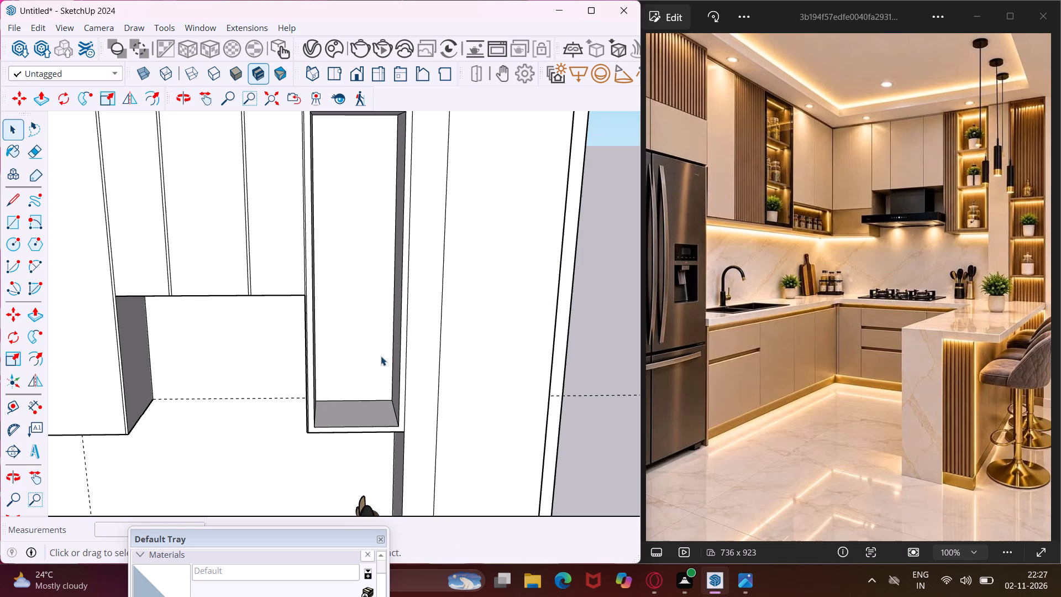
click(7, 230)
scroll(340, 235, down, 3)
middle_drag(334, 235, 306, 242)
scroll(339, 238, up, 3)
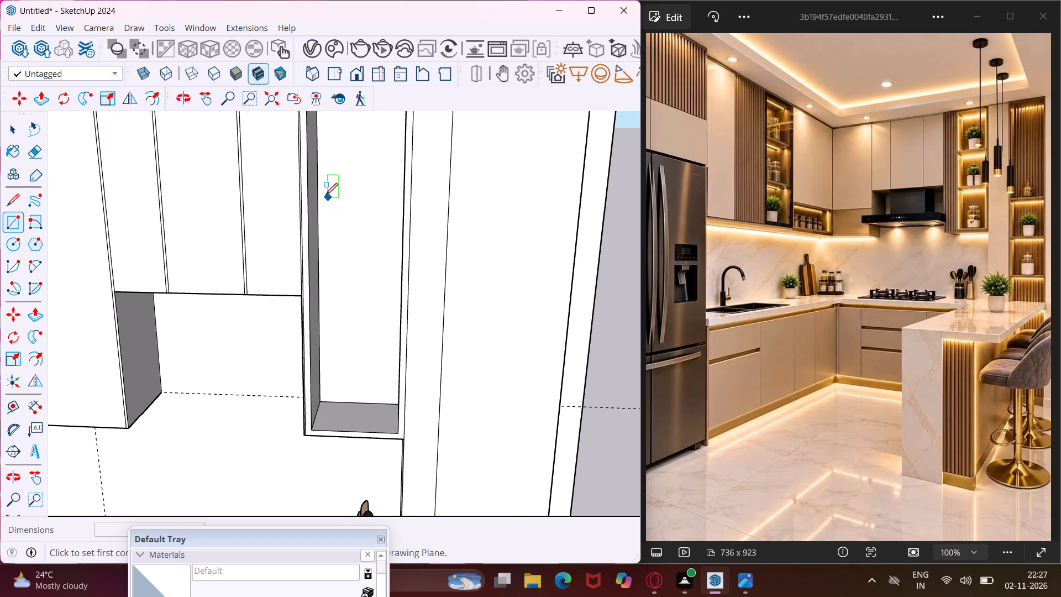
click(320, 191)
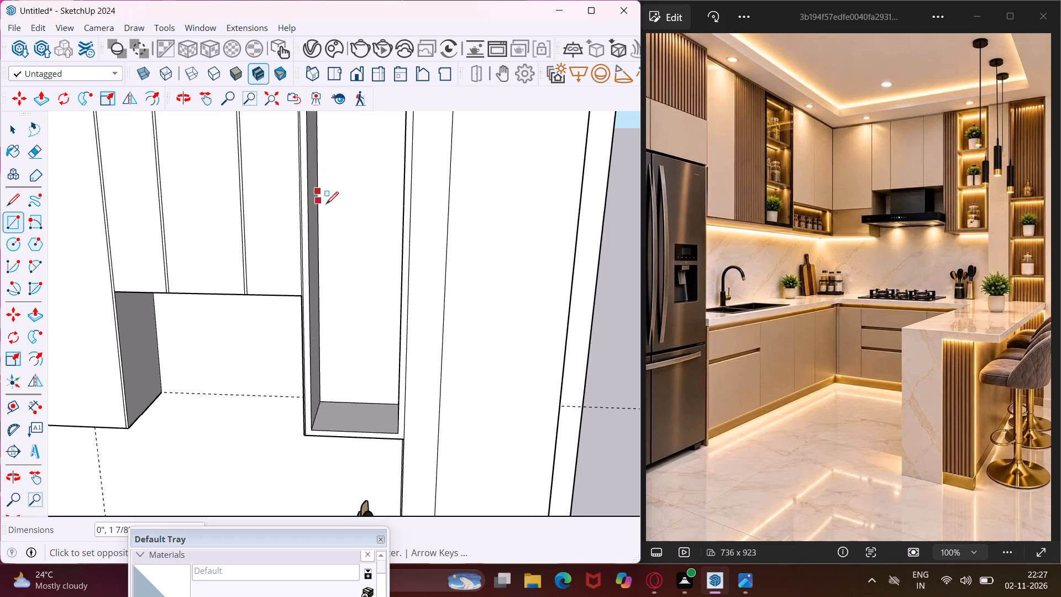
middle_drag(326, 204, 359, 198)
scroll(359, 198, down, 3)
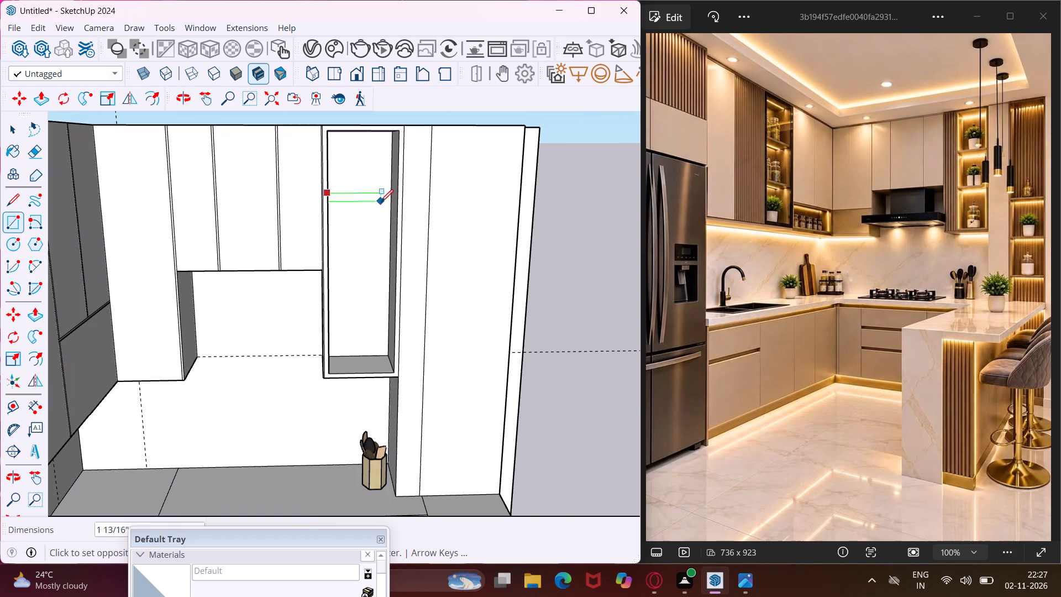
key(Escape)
Draw a shelf rectangle across the back of the tall open recess, starting from its side edge nearest the middle doors.
middle_drag(356, 210, 339, 212)
scroll(339, 212, up, 2)
click(330, 207)
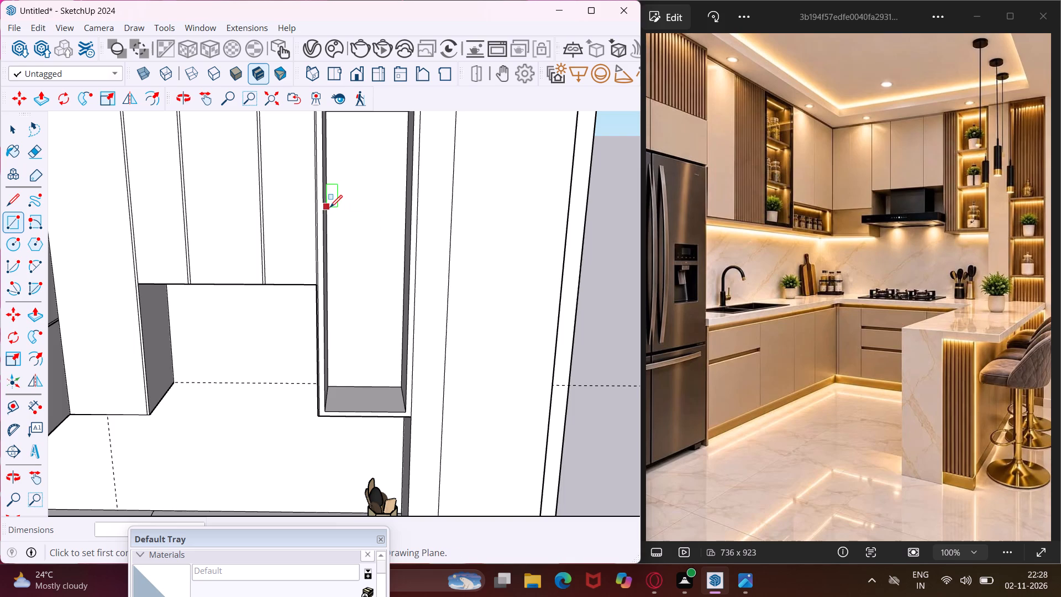
Finish the thin shelf rectangle across the tall recess by ending it on the opposite side edge of the back face.
middle_drag(395, 225, 418, 215)
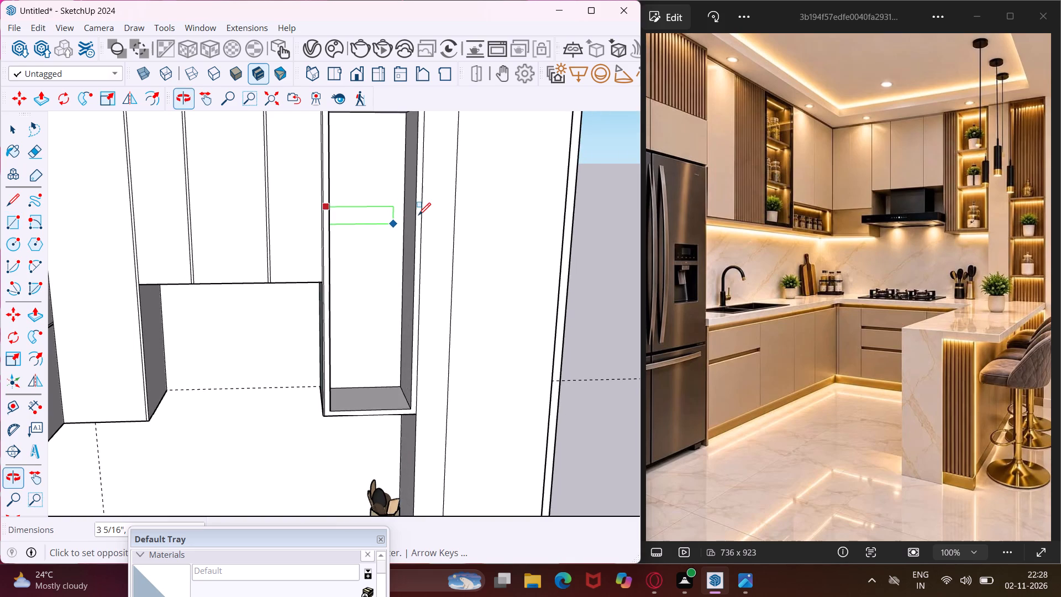
scroll(418, 215, down, 3)
scroll(416, 217, up, 9)
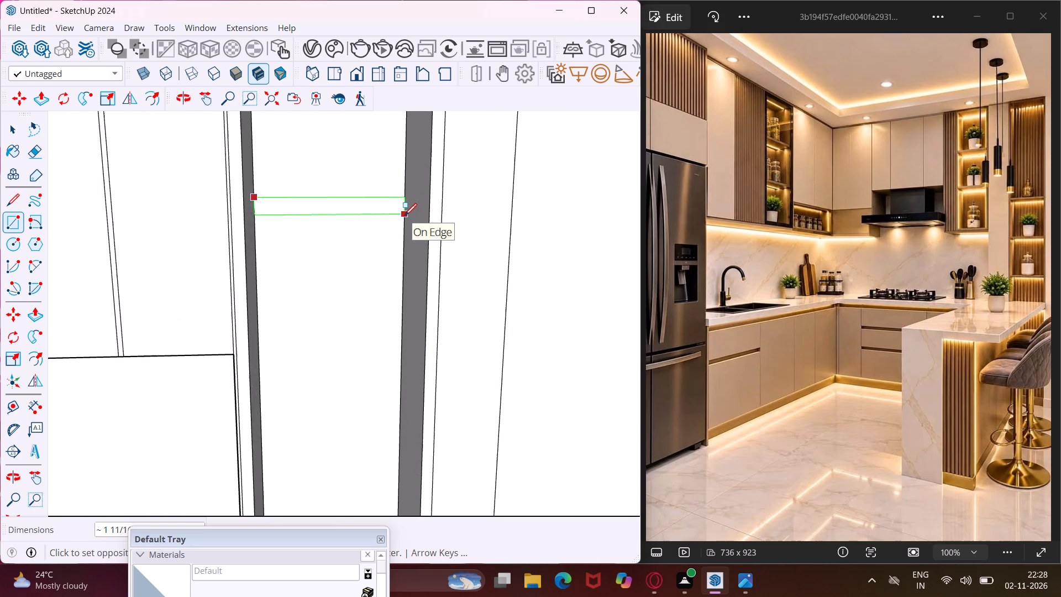
click(401, 210)
key(Escape)
key(space)
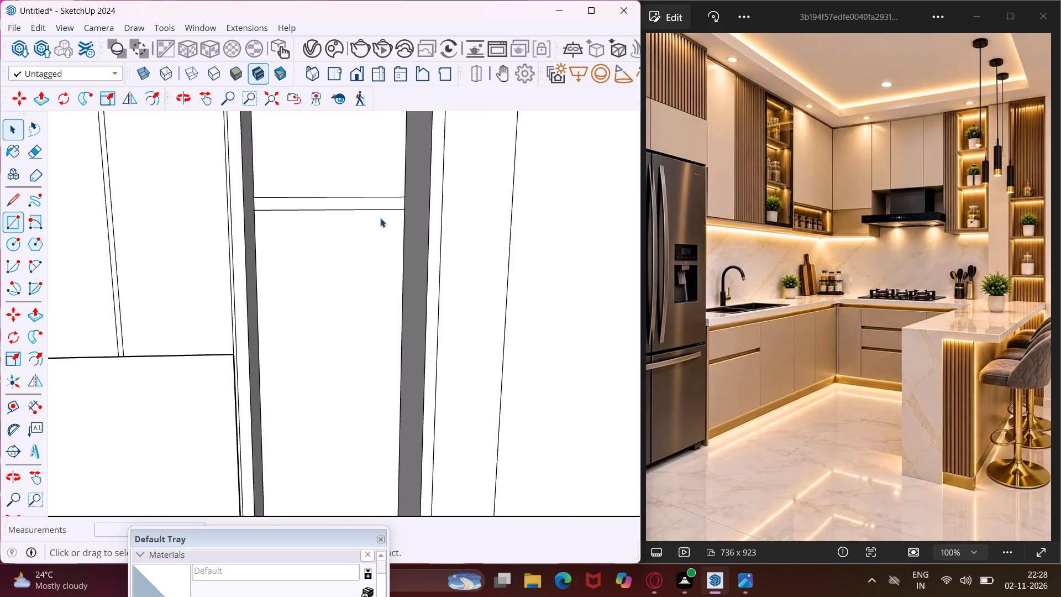
Copy the shelf strip about 1' 4 3/4" straight down the back of the open shelf cabinet.
scroll(371, 214, down, 3)
click(371, 204)
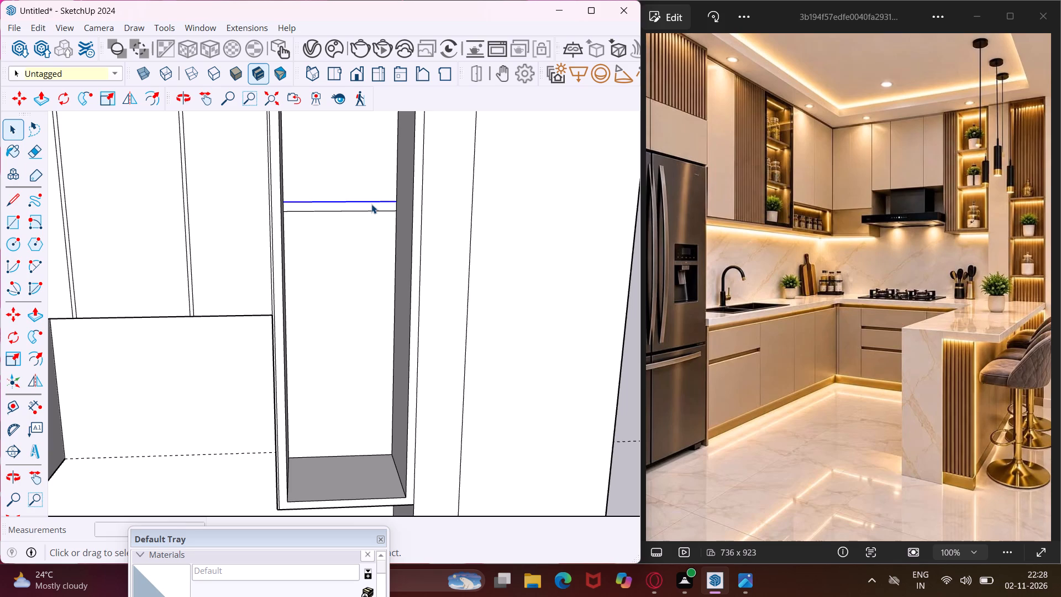
click(371, 207)
key(m)
click(371, 207)
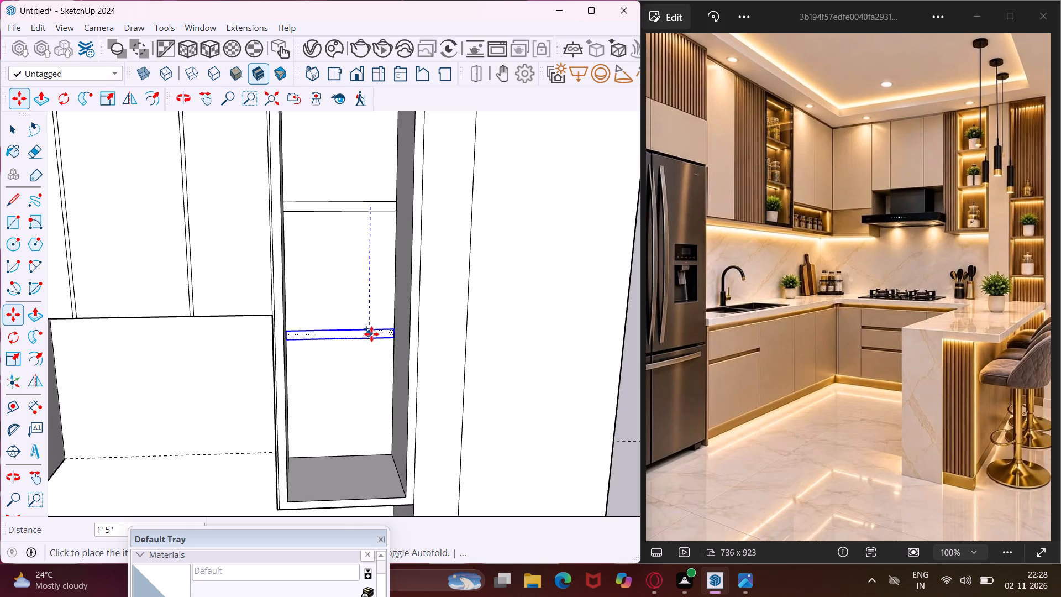
click(370, 333)
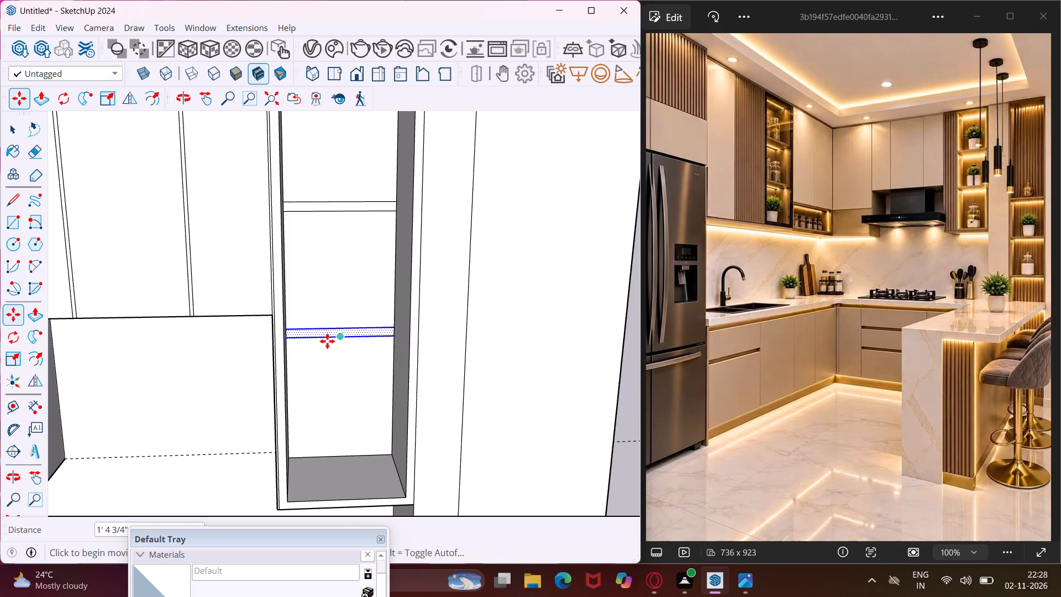
scroll(262, 359, down, 10)
key(Escape)
key(space)
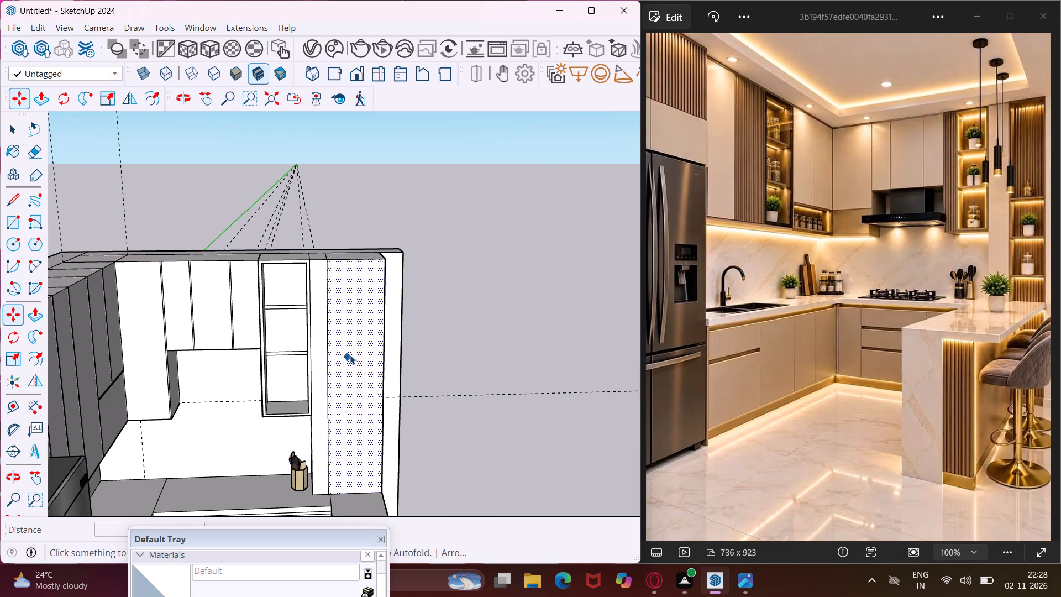
Offset the outline of the tall end cabinet front, standing on the counter beyond the open shelf cabinet, 1" inward.
scroll(286, 326, down, 5)
scroll(370, 339, down, 3)
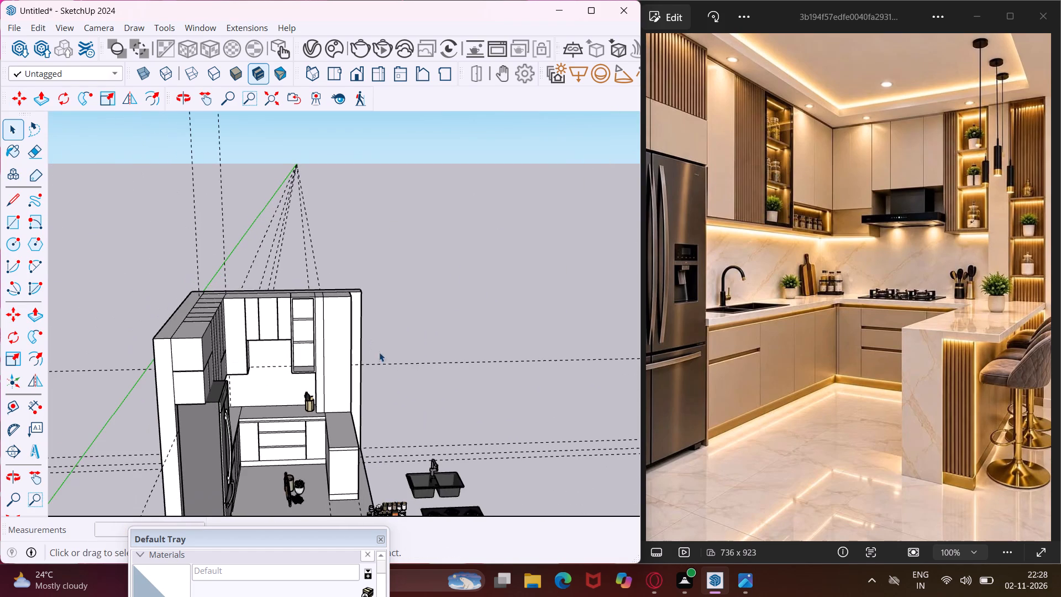
scroll(388, 369, up, 4)
scroll(286, 394, up, 3)
middle_drag(345, 362, 314, 393)
scroll(332, 353, up, 4)
click(334, 344)
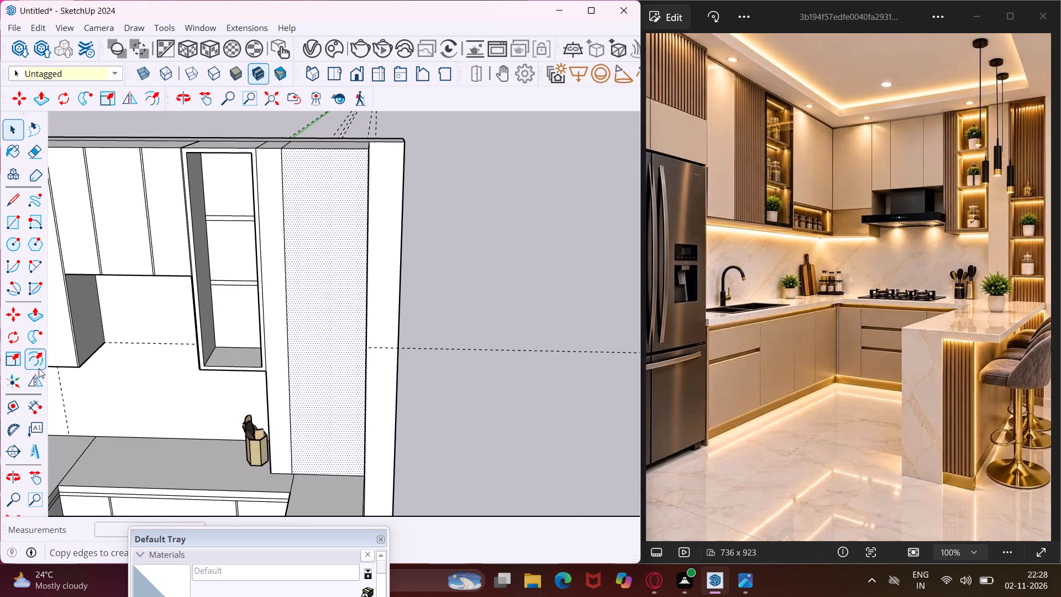
click(39, 368)
scroll(316, 360, up, 3)
click(302, 350)
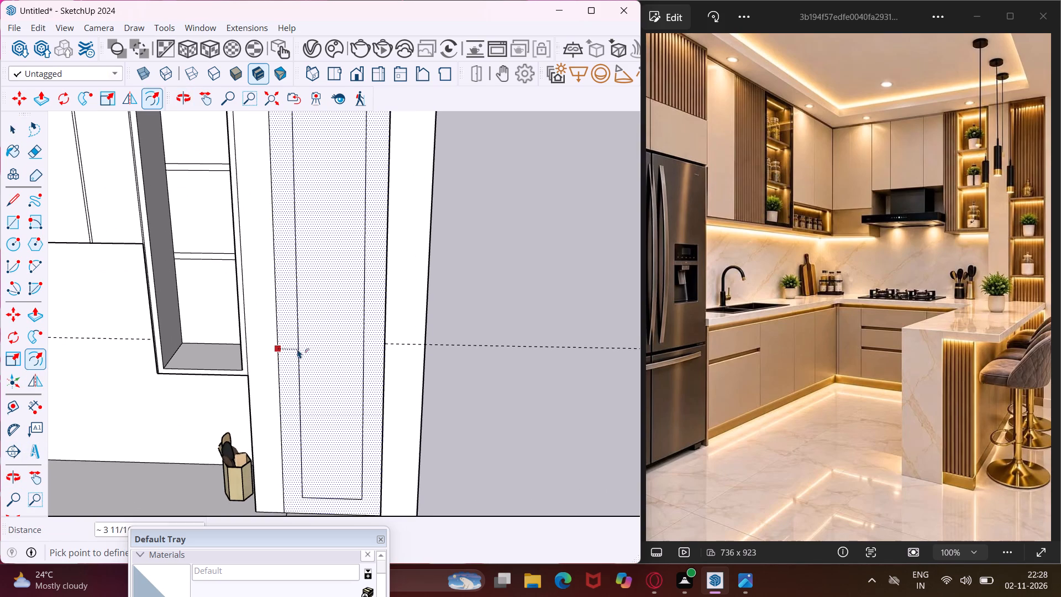
key(1)
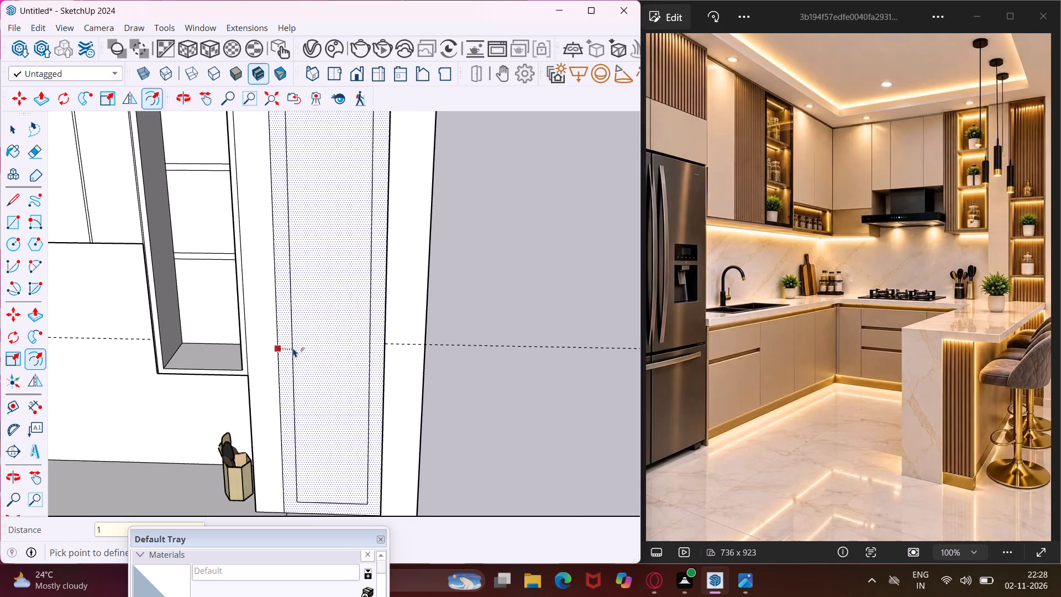
key(shift+quotedbl)
key(Return)
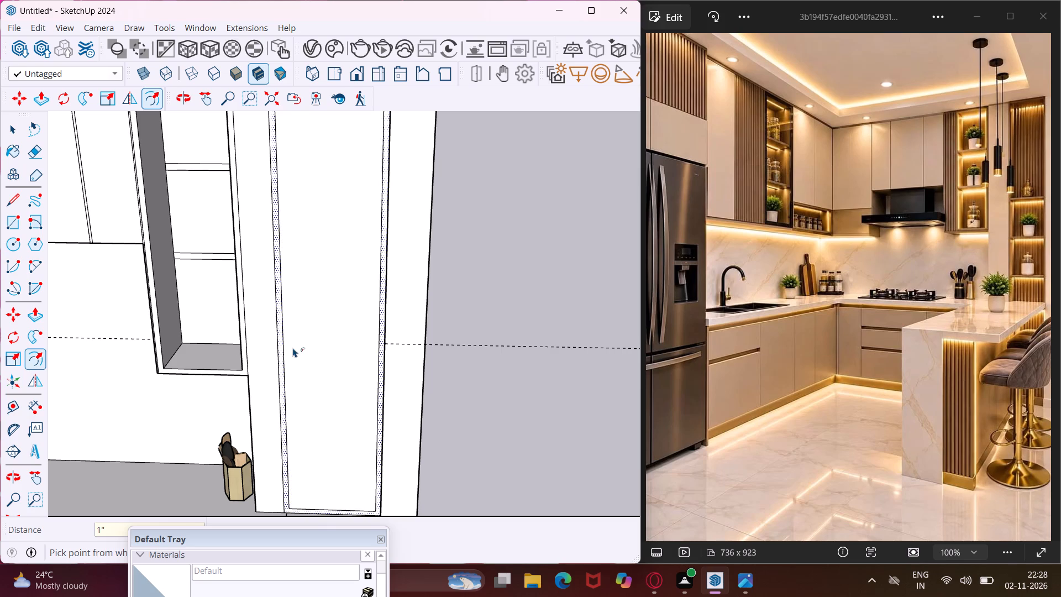
key(Escape)
key(space)
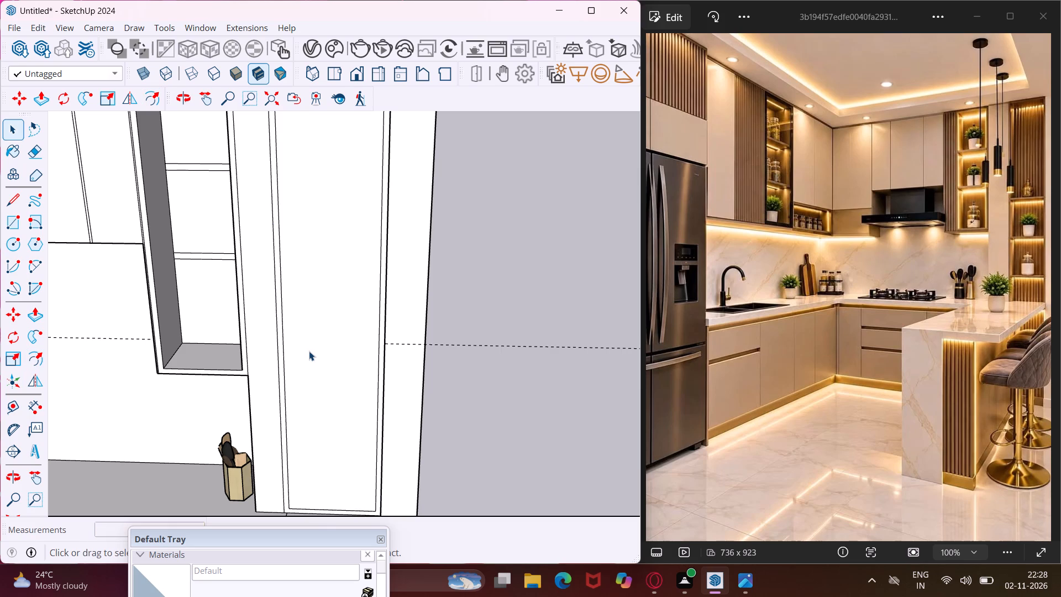
Push the inner face of the framed tall end cabinet front 1' back to make a second open recess.
click(309, 351)
key(p)
click(309, 351)
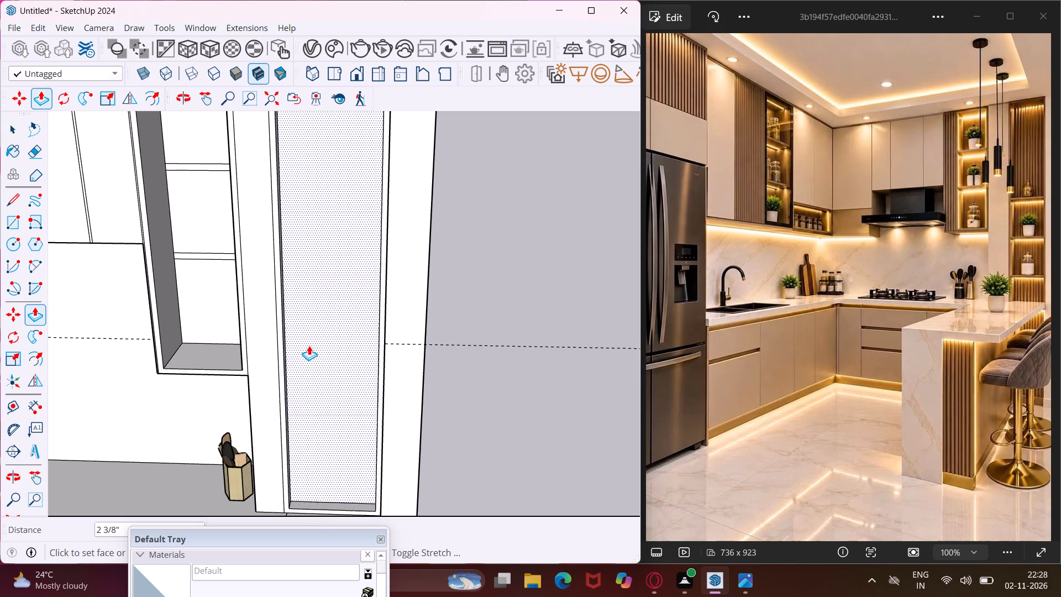
text(1')
key(Return)
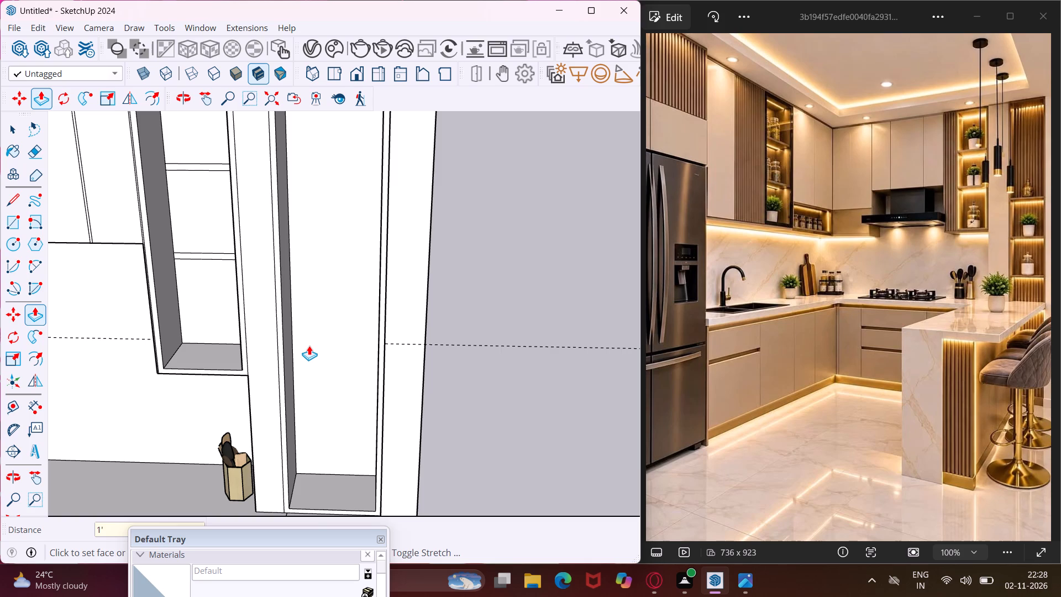
scroll(320, 353, down, 4)
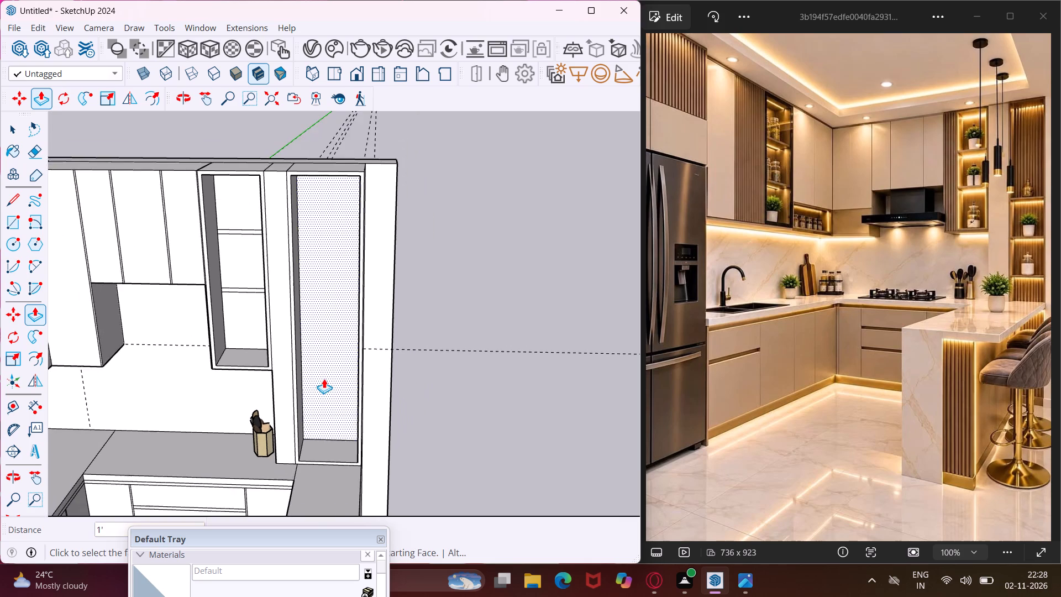
scroll(323, 379, down, 4)
middle_drag(355, 345, 372, 261)
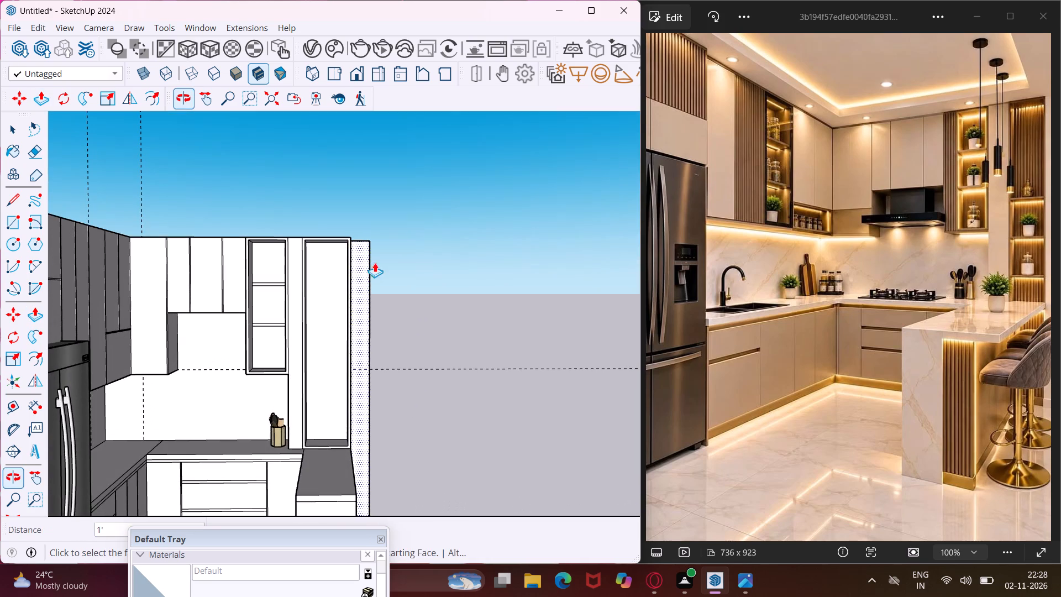
key(Escape)
key(space)
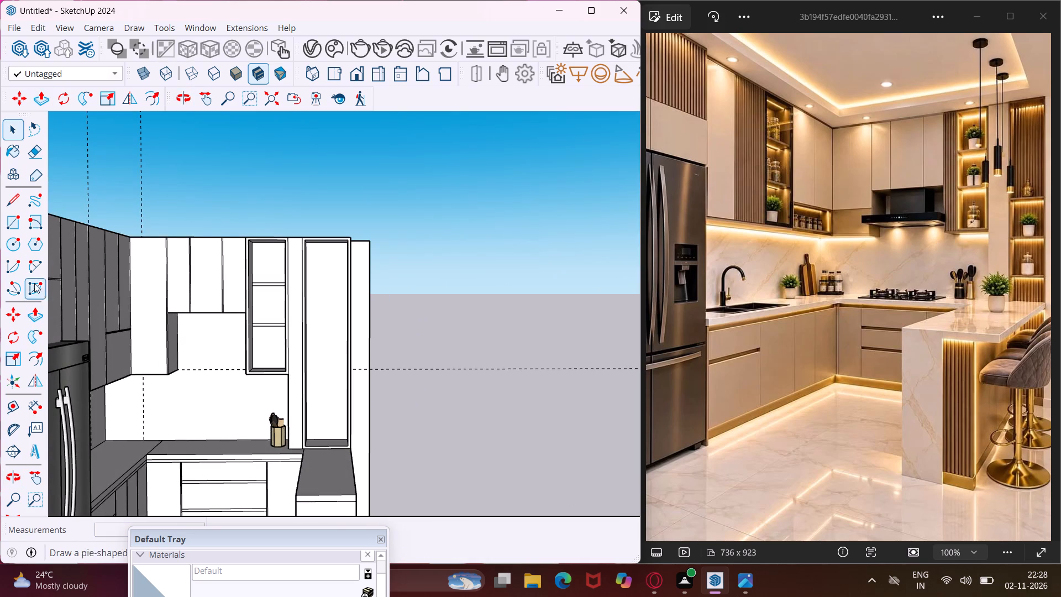
Draw a thin shelf rectangle across the lower back face of the tall end recess, from one side edge to the other.
click(11, 230)
scroll(337, 418, up, 5)
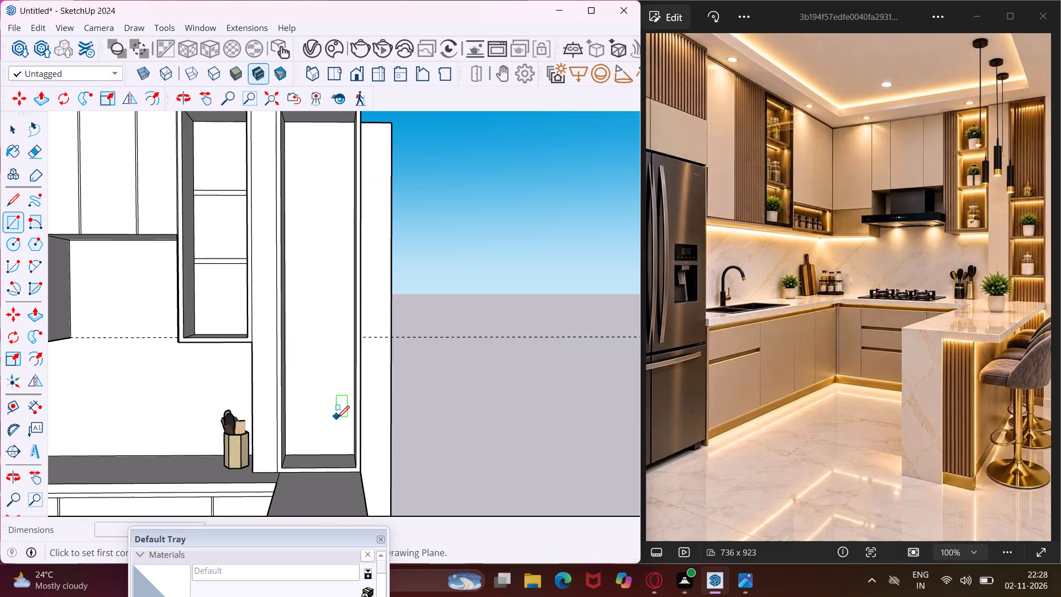
middle_drag(340, 418, 372, 439)
scroll(324, 413, up, 4)
middle_drag(321, 409, 286, 412)
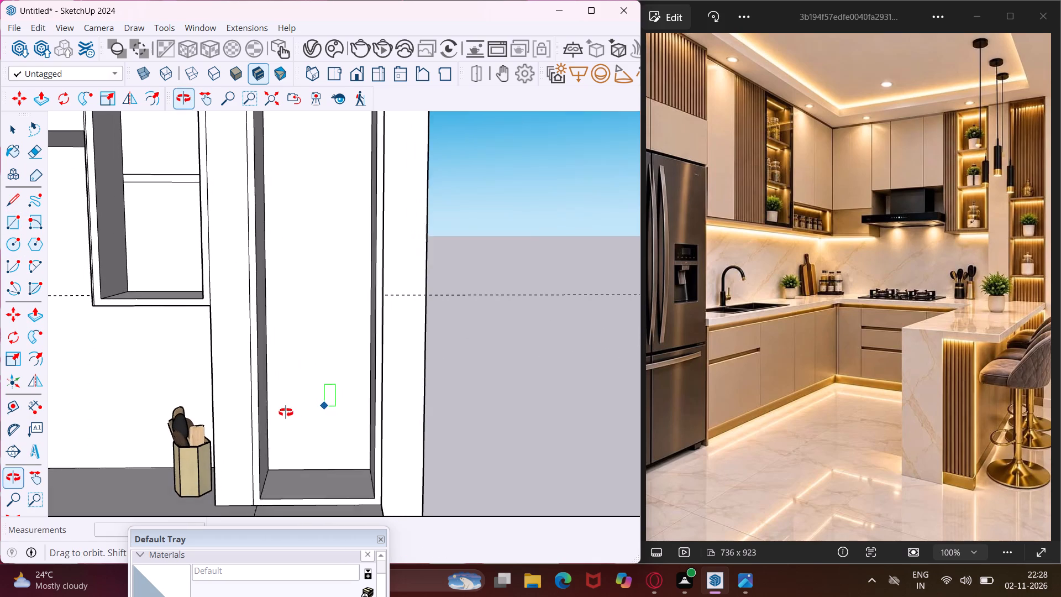
middle_drag(286, 412, 281, 413)
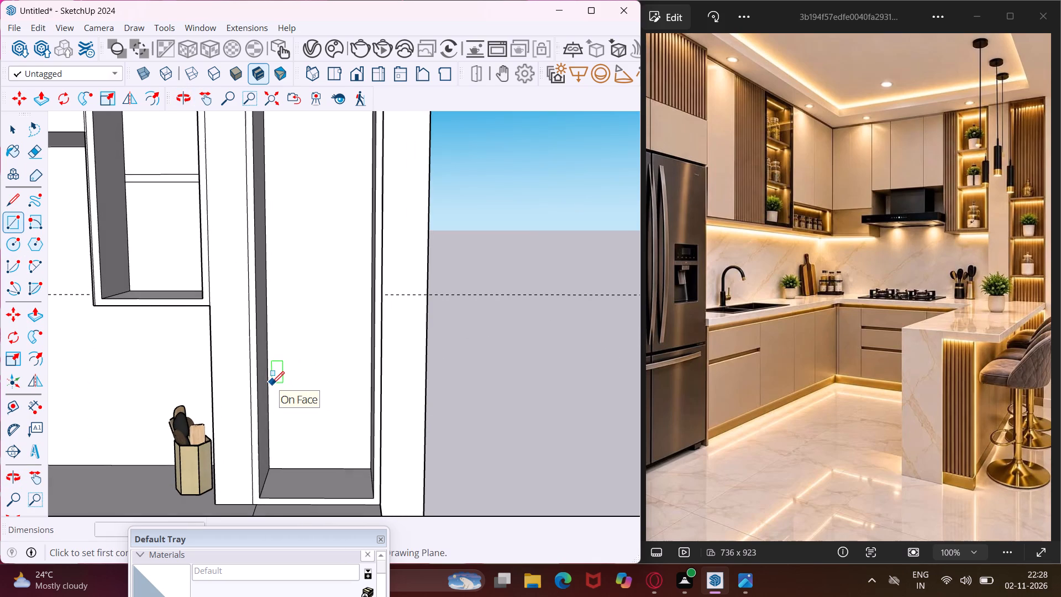
click(272, 396)
middle_drag(282, 401, 339, 410)
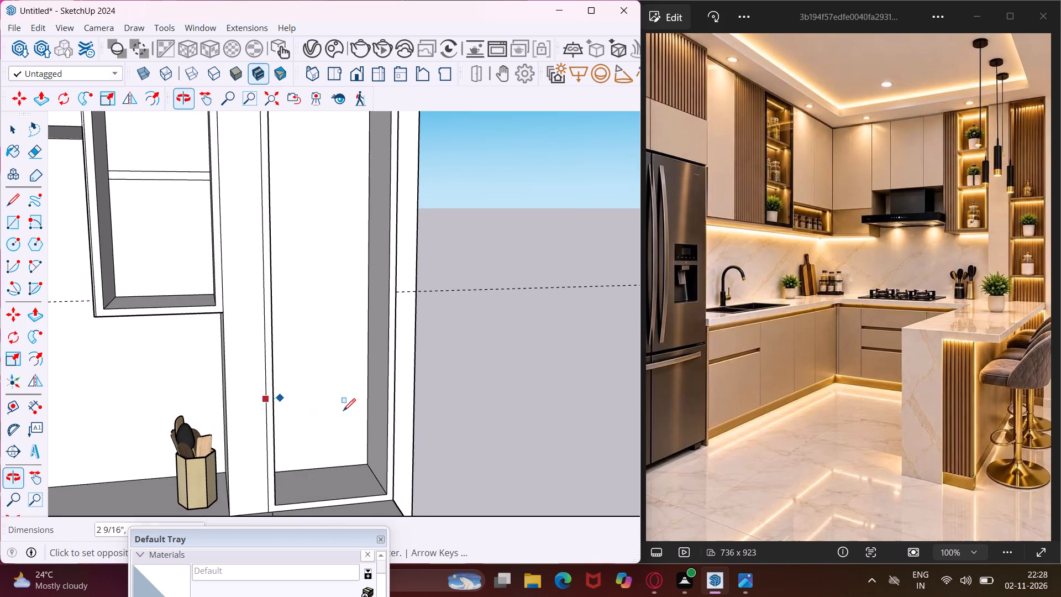
scroll(361, 410, up, 8)
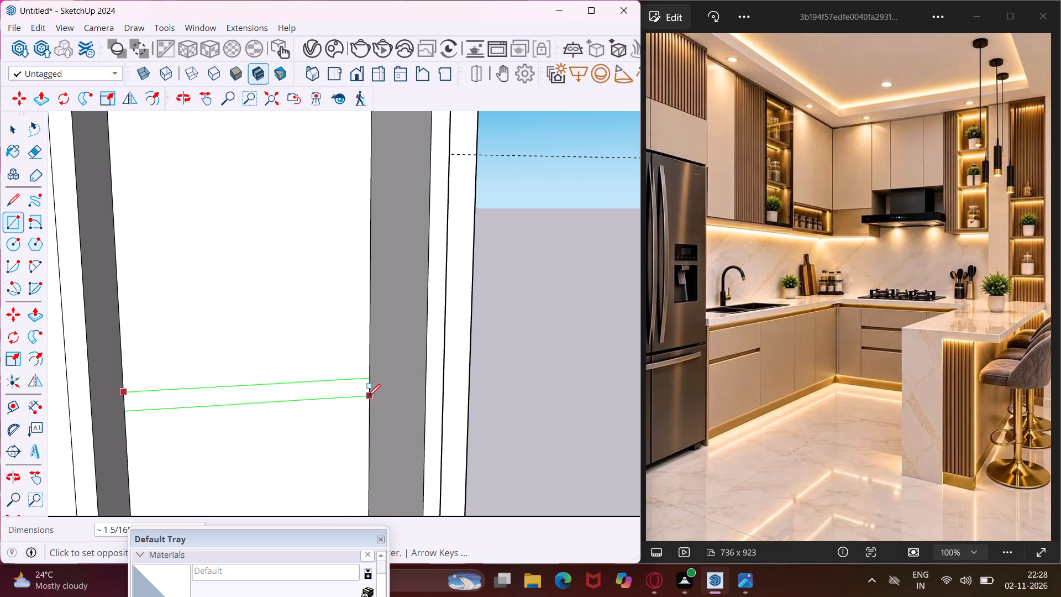
click(366, 394)
key(Escape)
key(space)
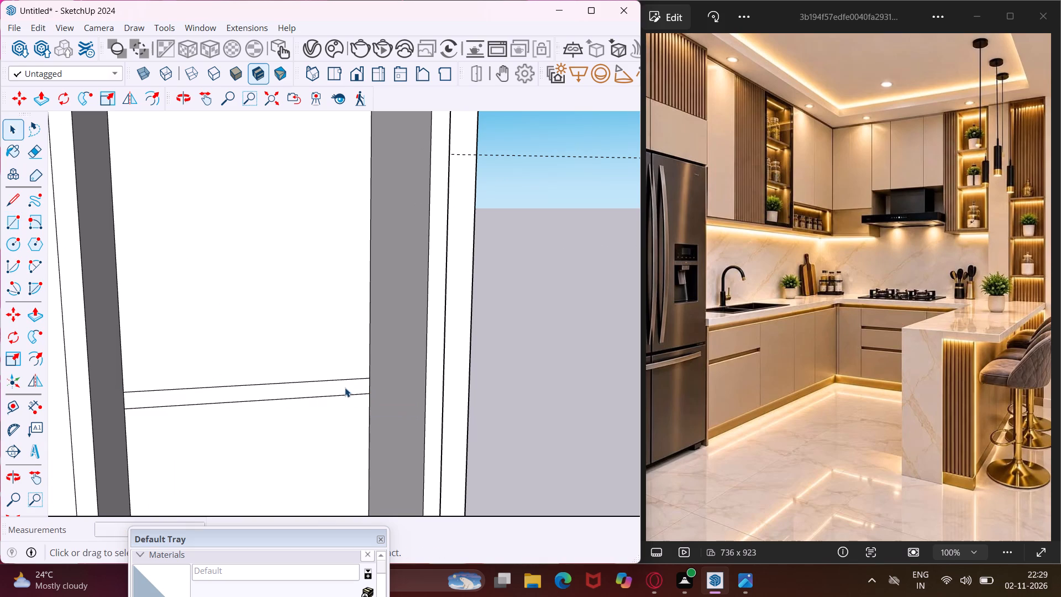
Copy the lowest shelf strip of the tall end recess about 1' 2 1/2" straight up.
click(345, 387)
key(m)
click(345, 387)
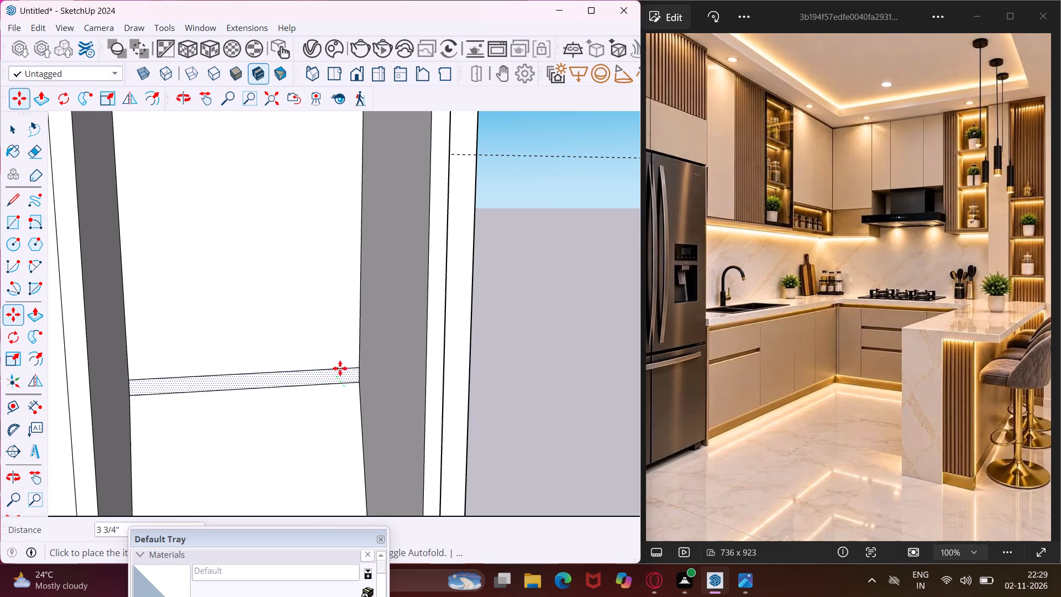
scroll(336, 361, down, 9)
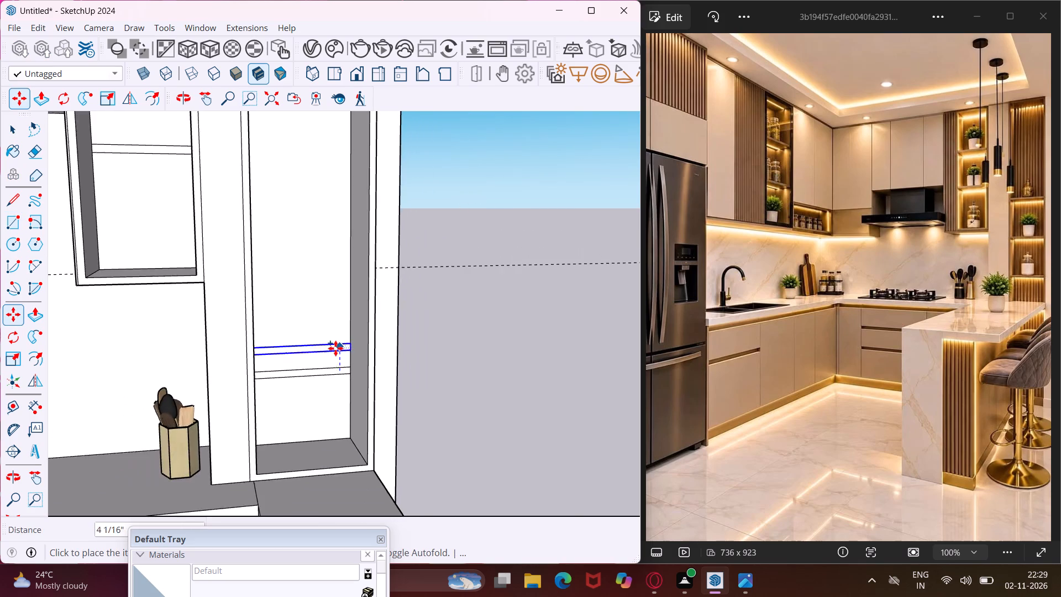
scroll(335, 348, down, 4)
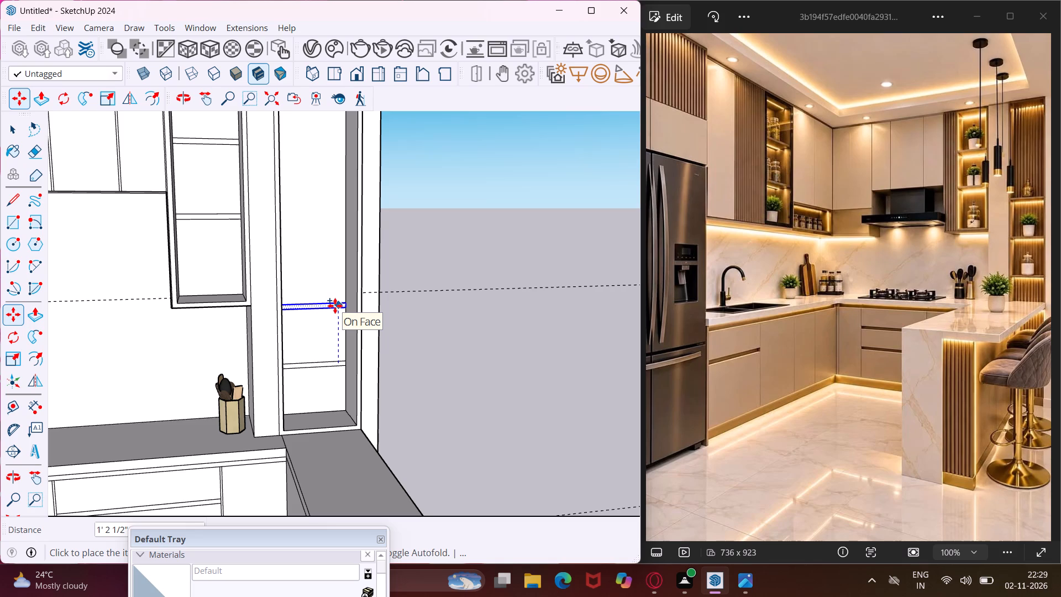
click(335, 306)
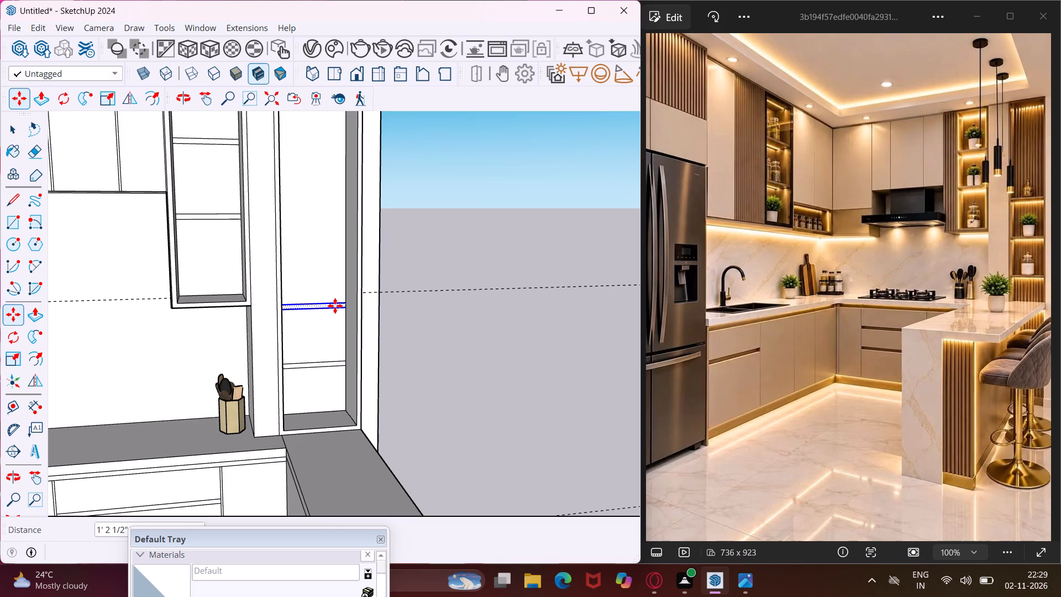
Copy the second shelf strip of the tall end recess about 1' 5 7/16" further up to add a third shelf.
click(335, 306)
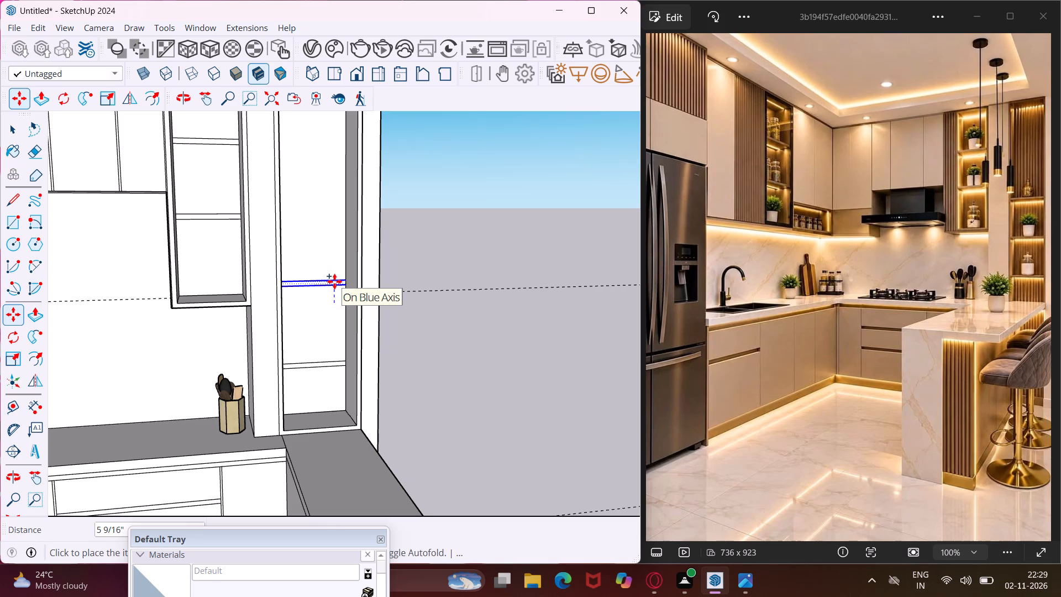
click(333, 232)
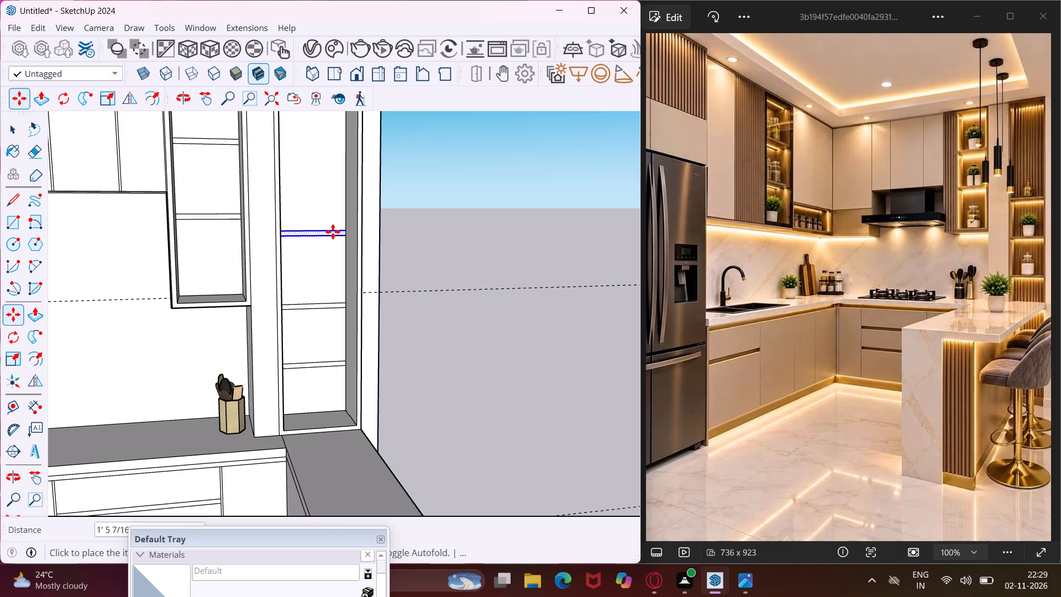
middle_drag(333, 232, 298, 282)
scroll(298, 282, down, 5)
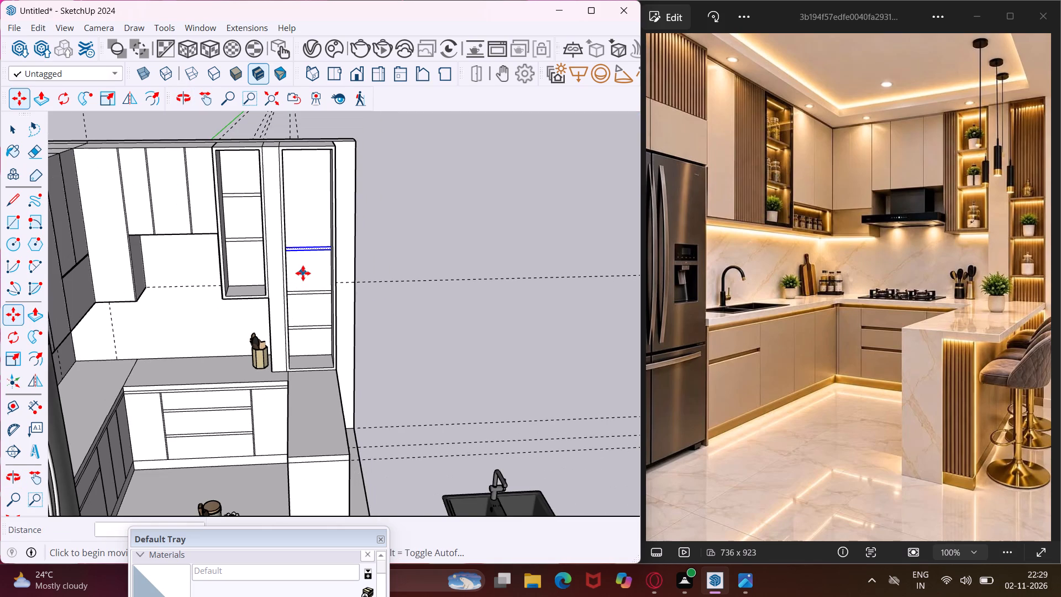
key(Escape)
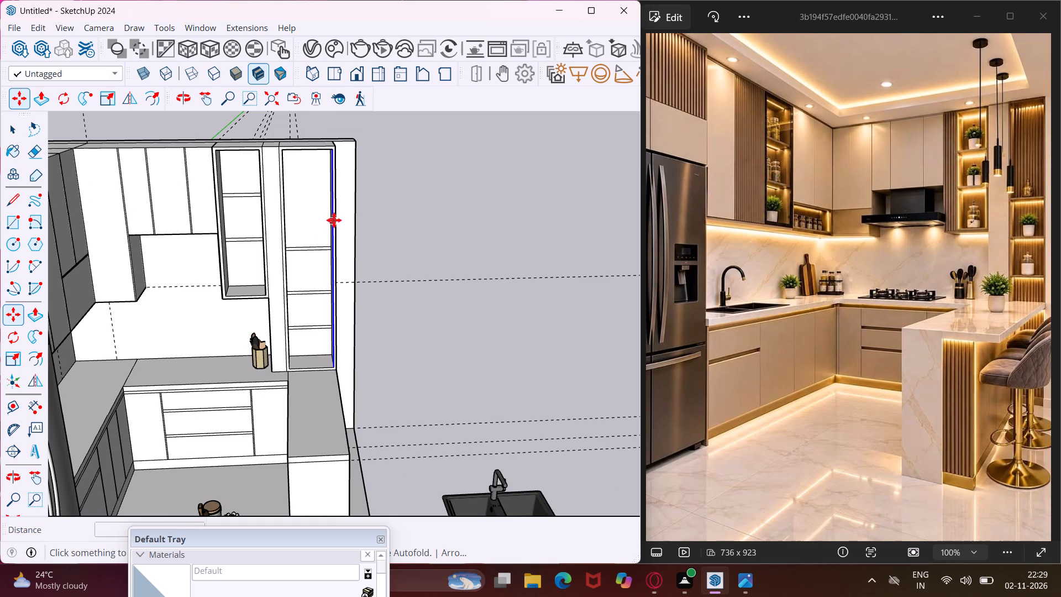
key(Escape)
key(space)
Copy the side edge of the tall end recess's back face above the top shelf across its width, dividing it into 8 equal strips.
middle_drag(334, 219, 335, 163)
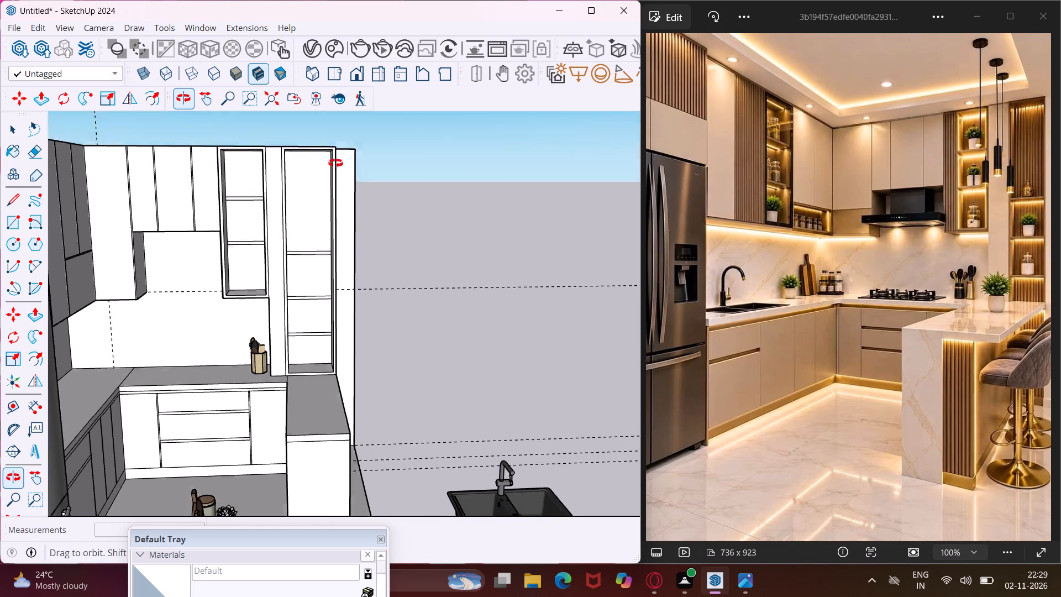
middle_drag(335, 163, 335, 156)
scroll(332, 193, up, 12)
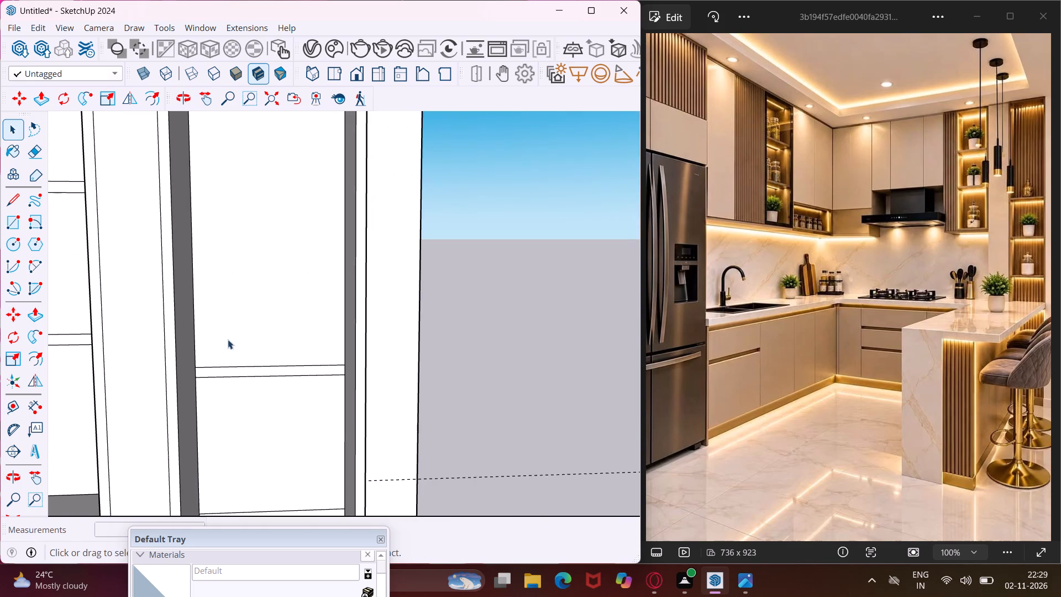
click(196, 333)
key(m)
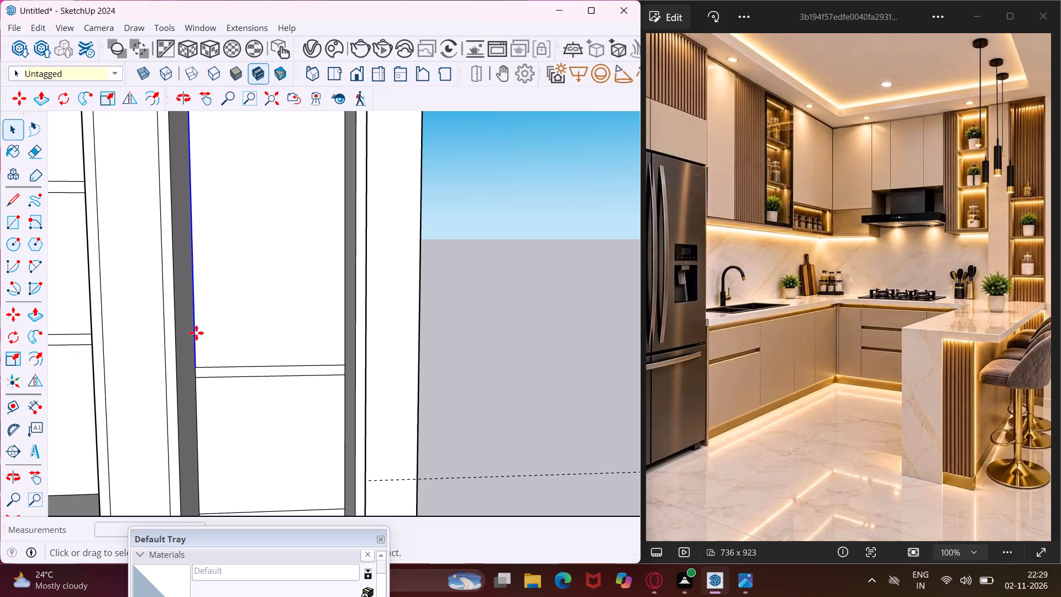
click(197, 365)
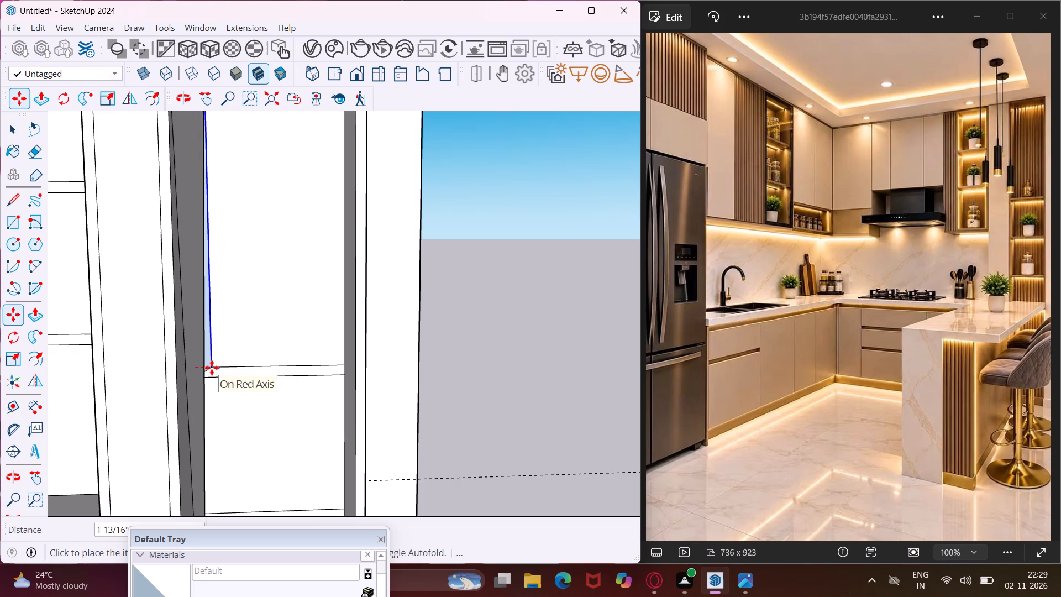
click(343, 364)
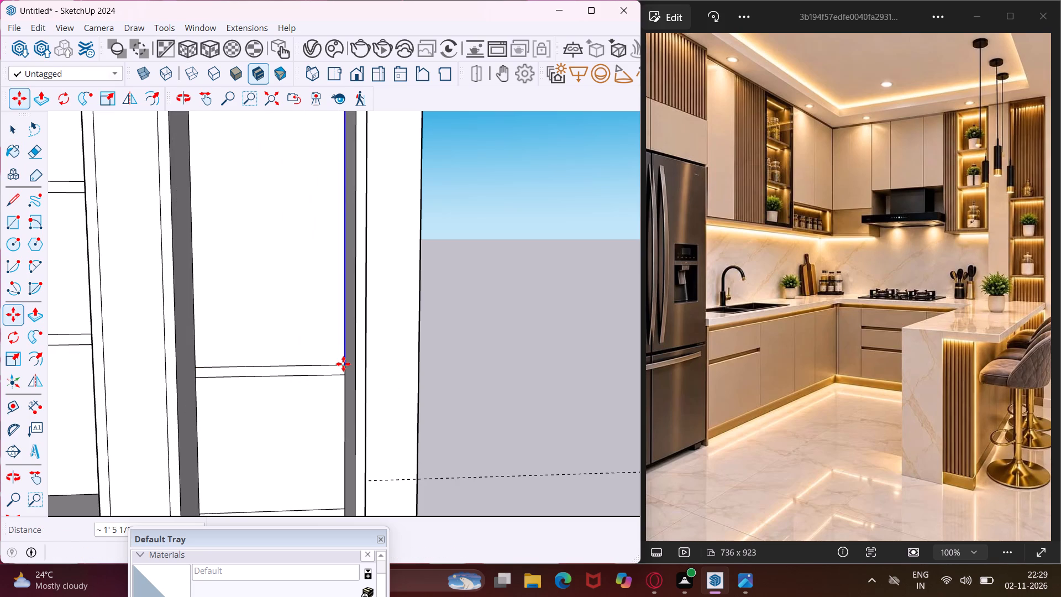
key(slash)
key(8)
key(Return)
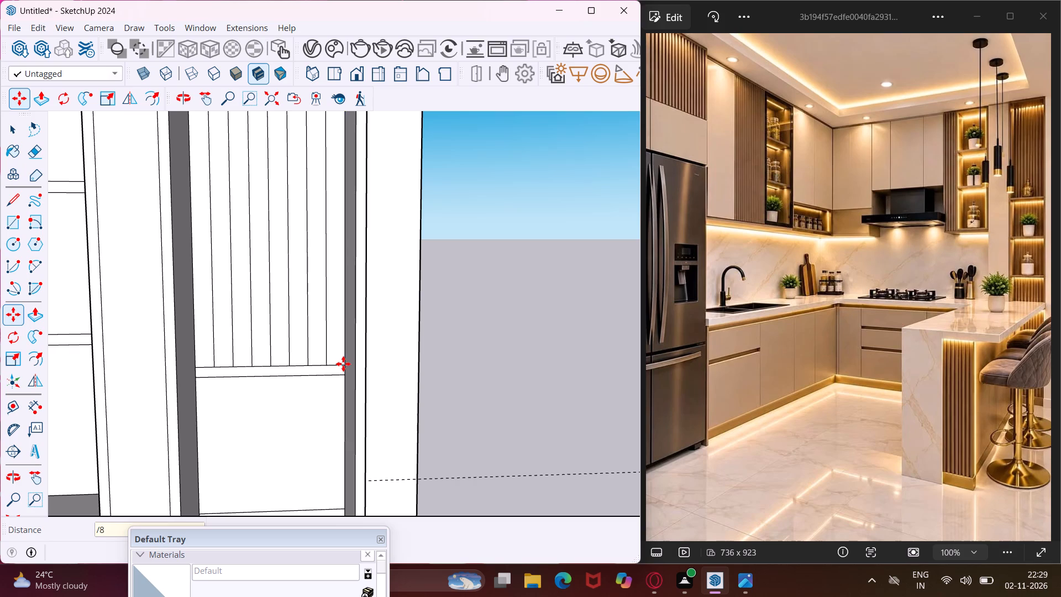
key(Escape)
key(space)
Copy the vertical divider lines above the top shelf of the tall end recess 0.4" sideways to form narrow grooves between the slats.
scroll(172, 354, up, 6)
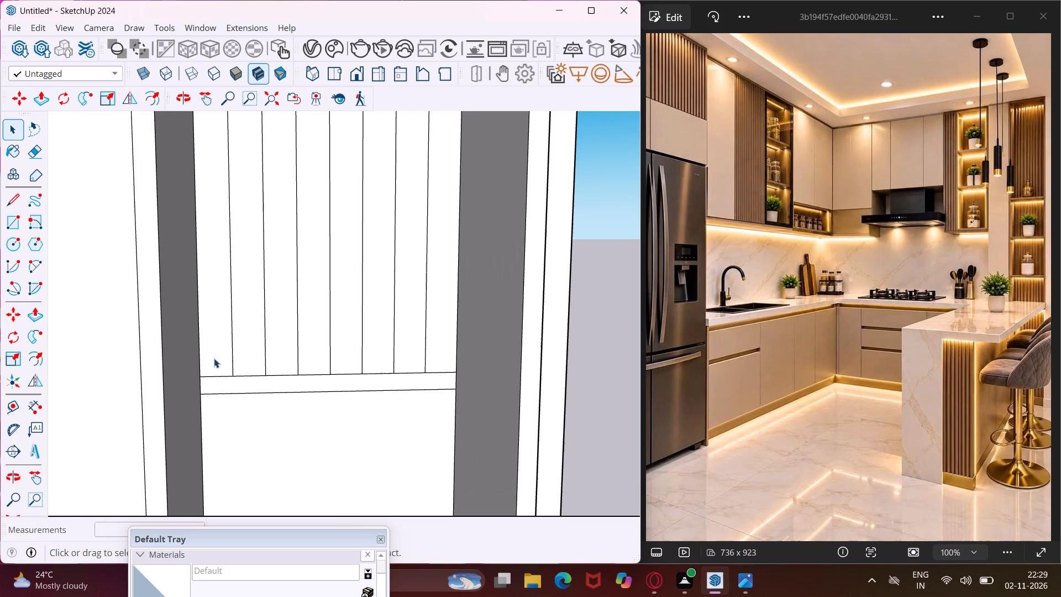
click(233, 366)
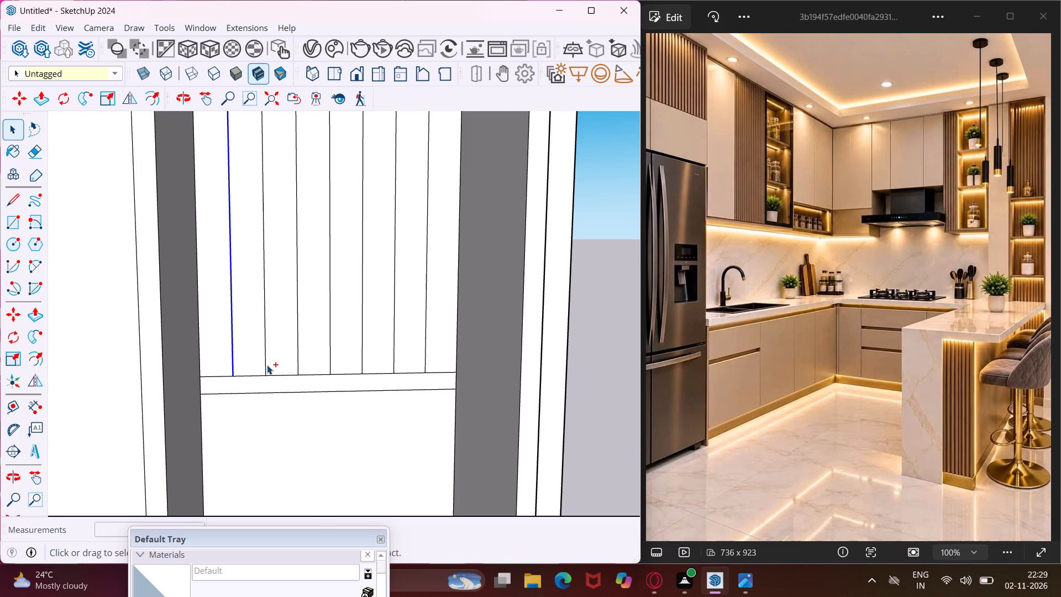
ctrl+click(265, 353)
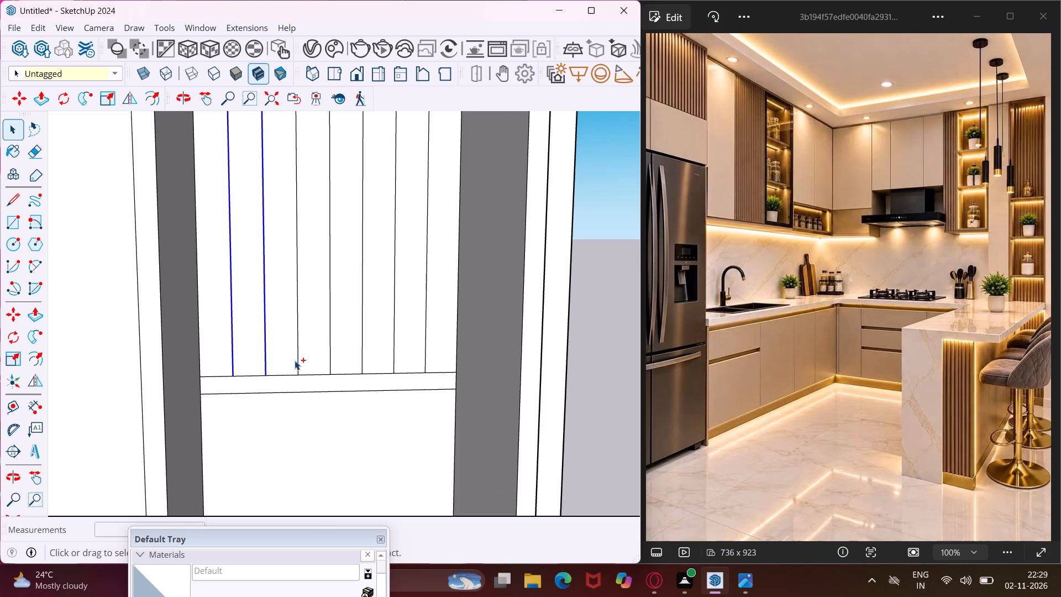
ctrl+click(298, 349)
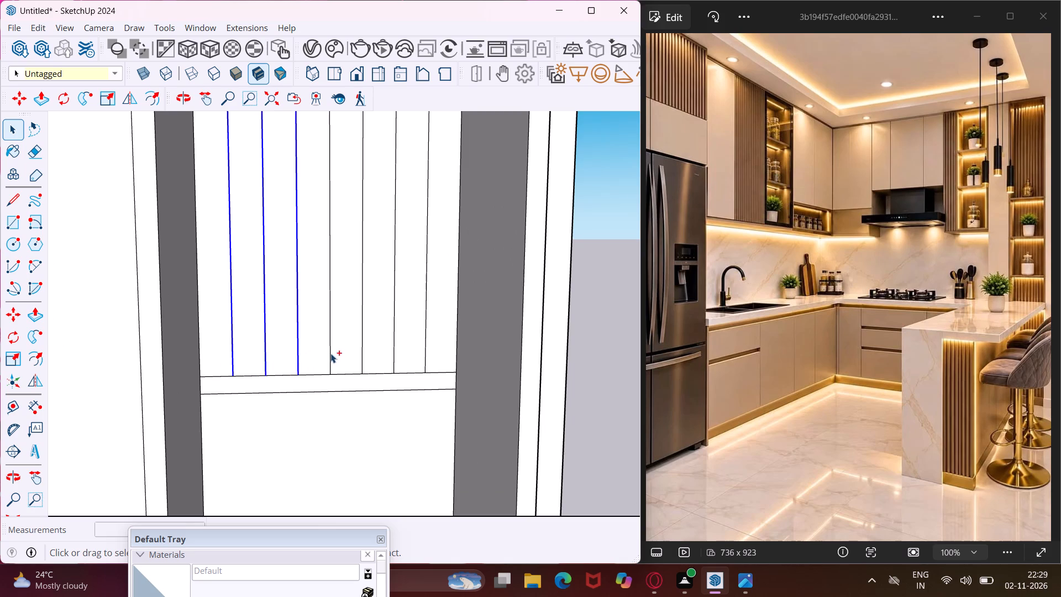
ctrl+click(330, 353)
ctrl+click(364, 353)
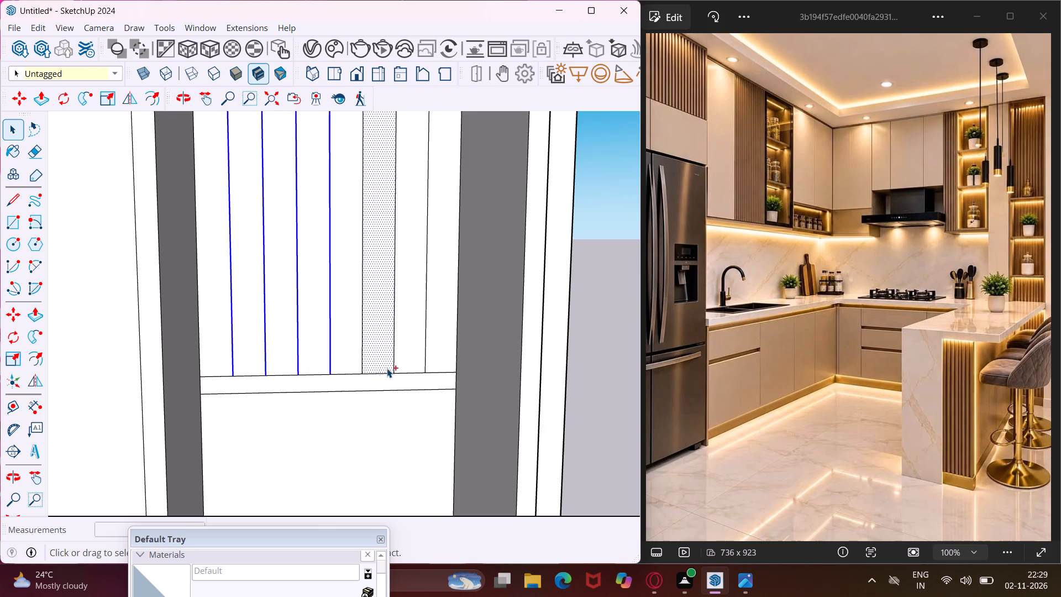
ctrl+click(426, 353)
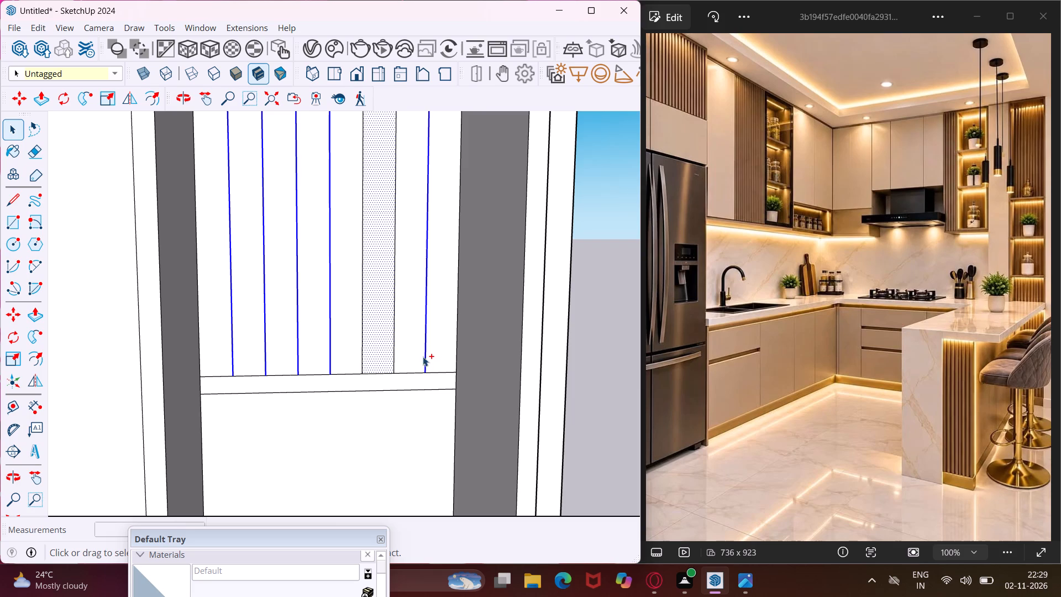
key(m)
scroll(419, 368, up, 3)
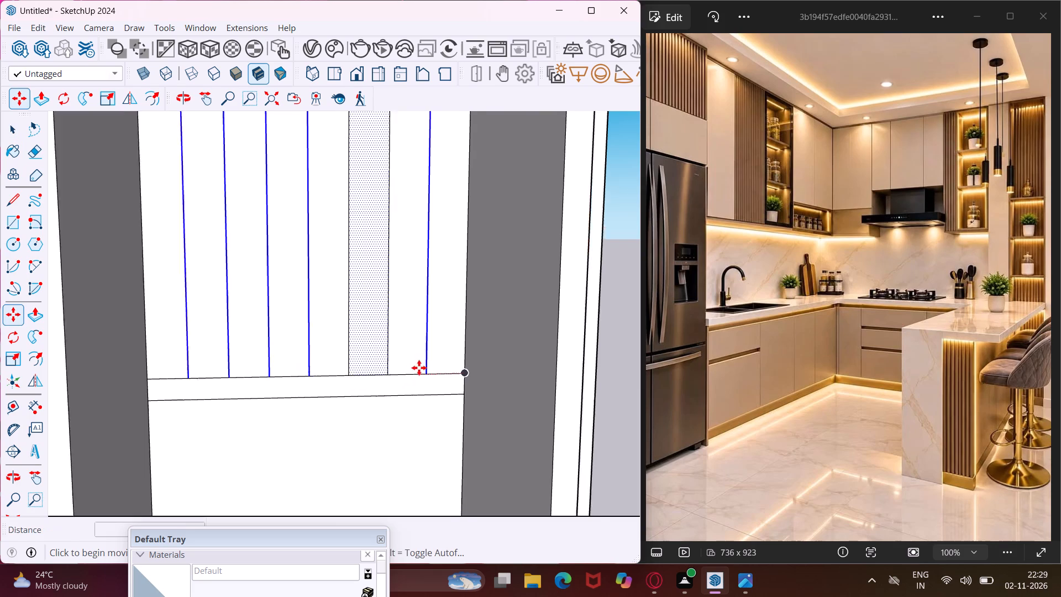
scroll(425, 376, up, 3)
click(429, 372)
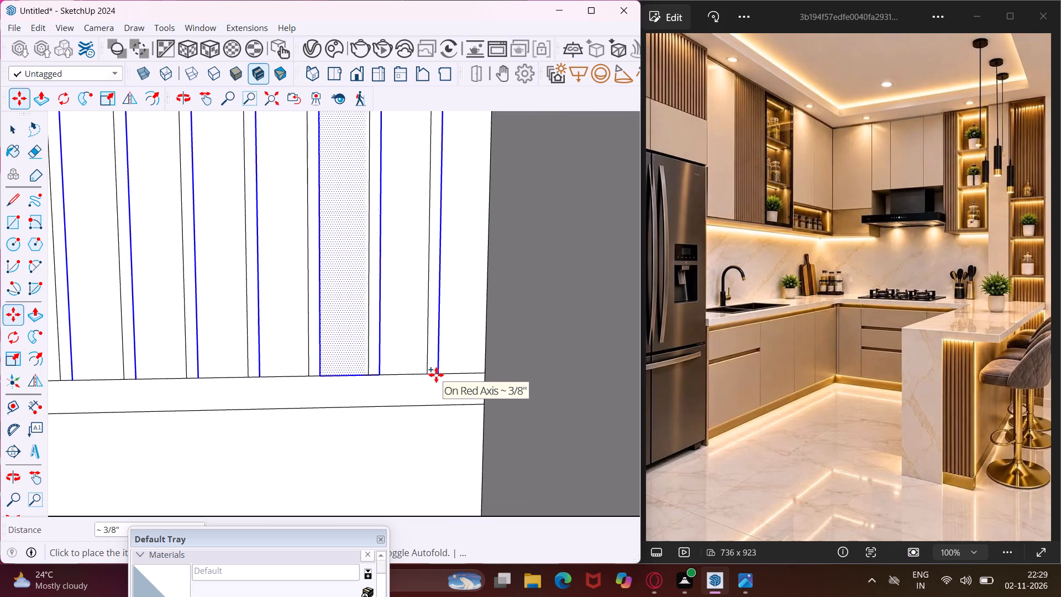
text(.4")
key(Return)
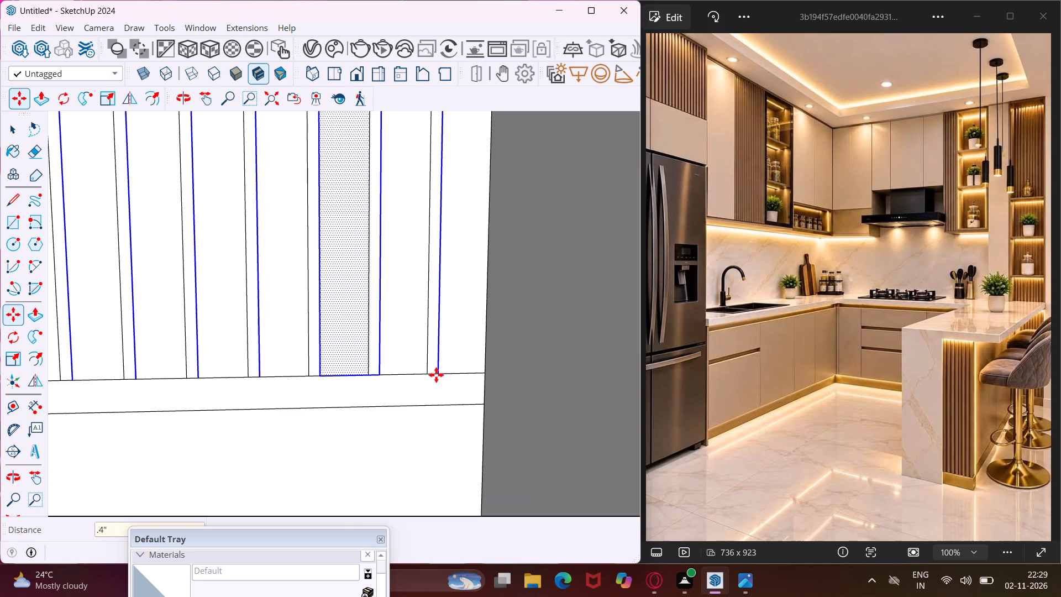
scroll(438, 377, down, 3)
key(Escape)
key(space)
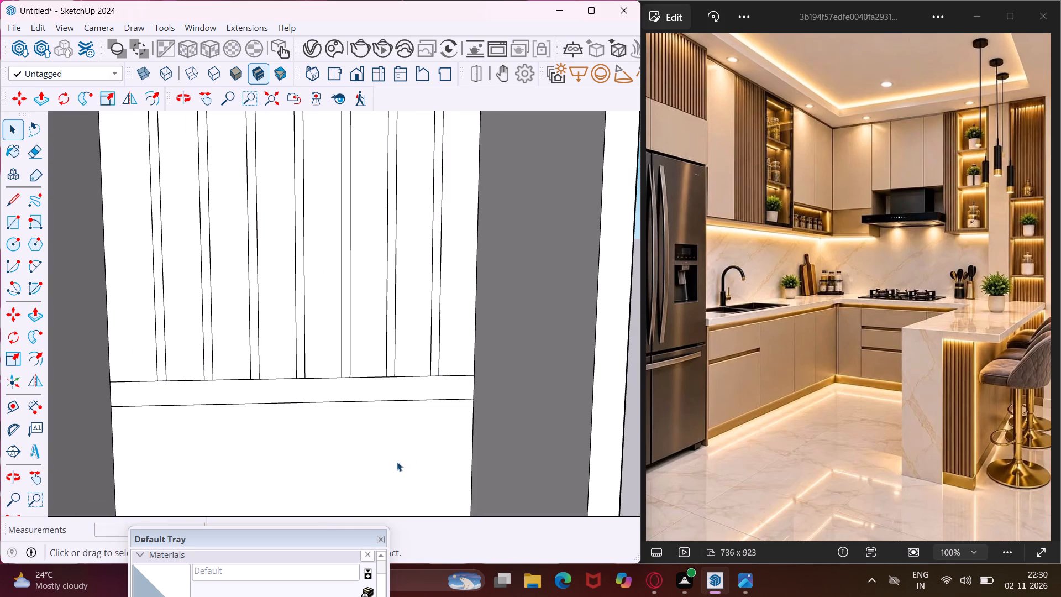
Extrude the three shelf strips of the tall end recess 1' forward to the cabinet front.
scroll(397, 462, down, 10)
scroll(337, 411, down, 5)
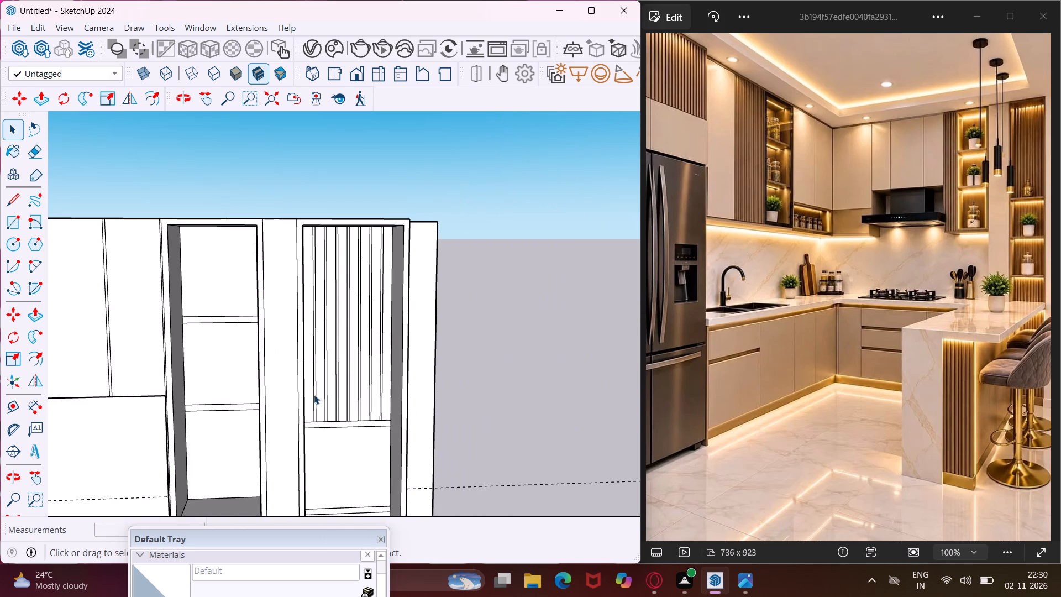
scroll(313, 394, down, 10)
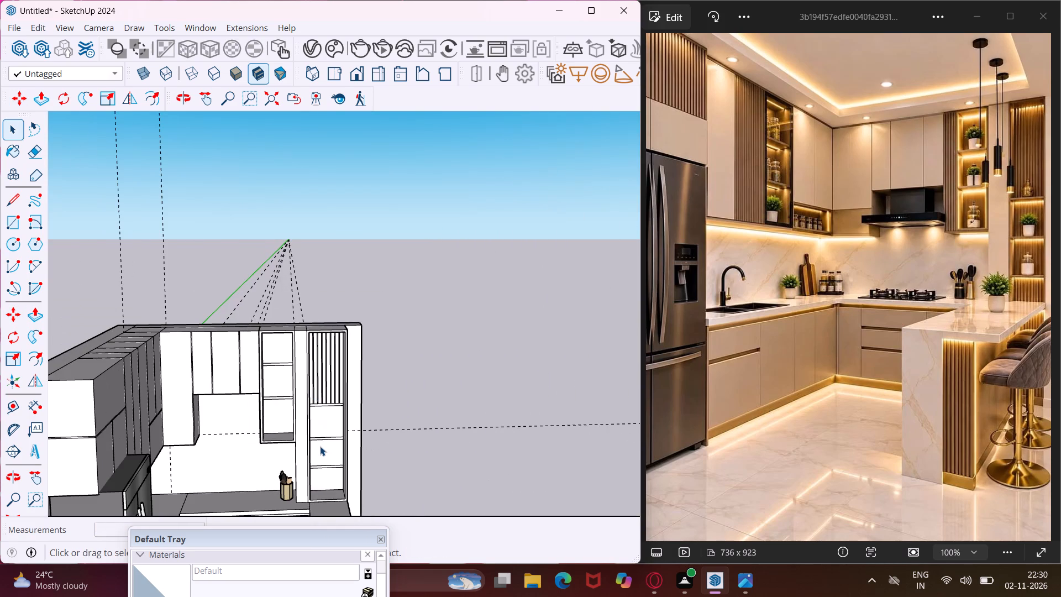
scroll(320, 446, up, 4)
middle_drag(327, 477, 321, 447)
scroll(327, 483, up, 3)
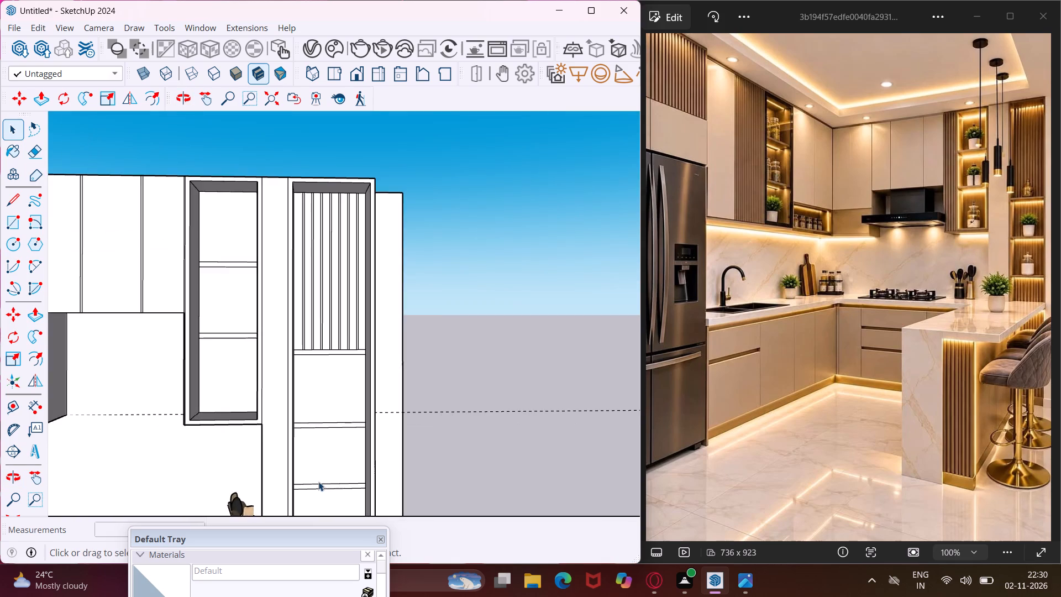
scroll(317, 481, up, 7)
click(286, 491)
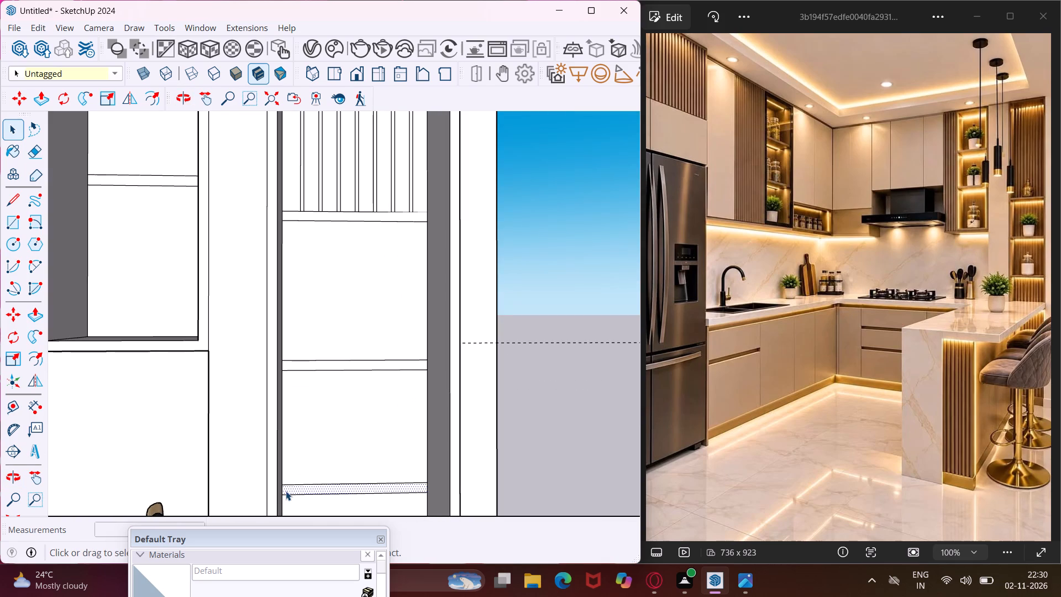
key(p)
click(286, 491)
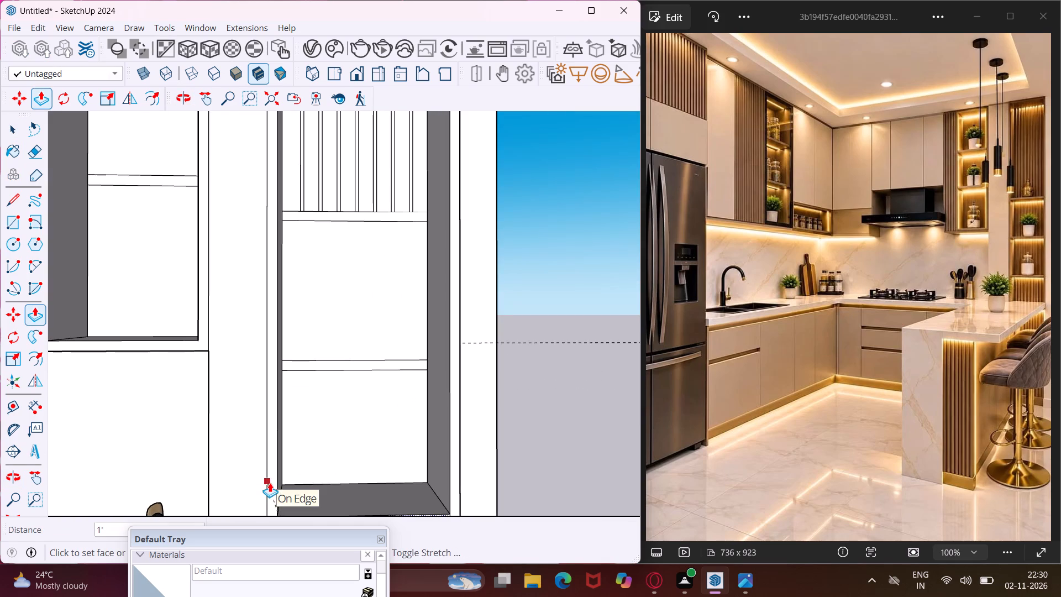
click(274, 472)
scroll(324, 373, up, 5)
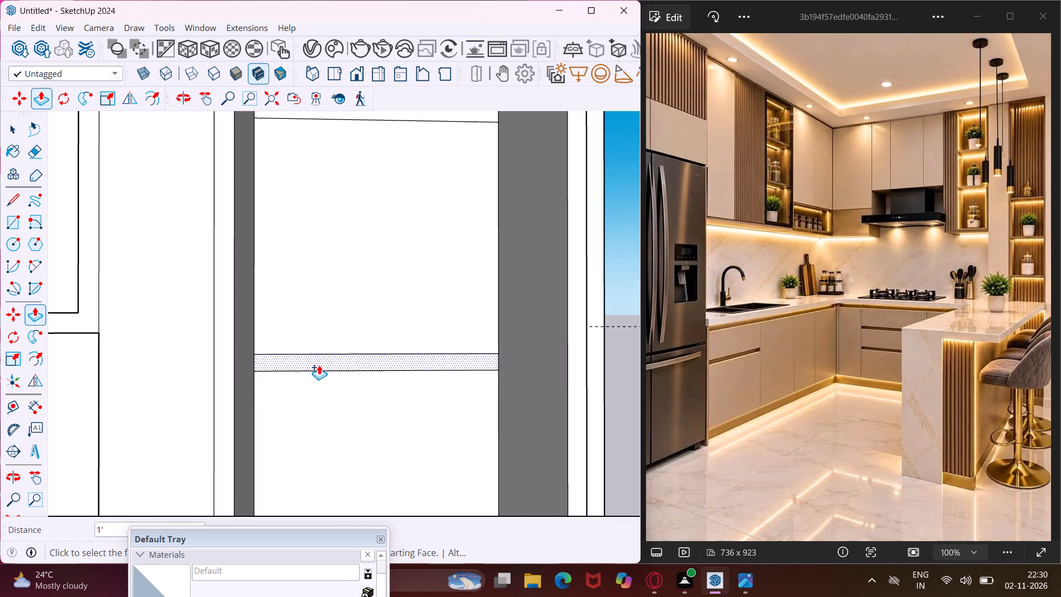
double_click(319, 365)
scroll(308, 359, down, 9)
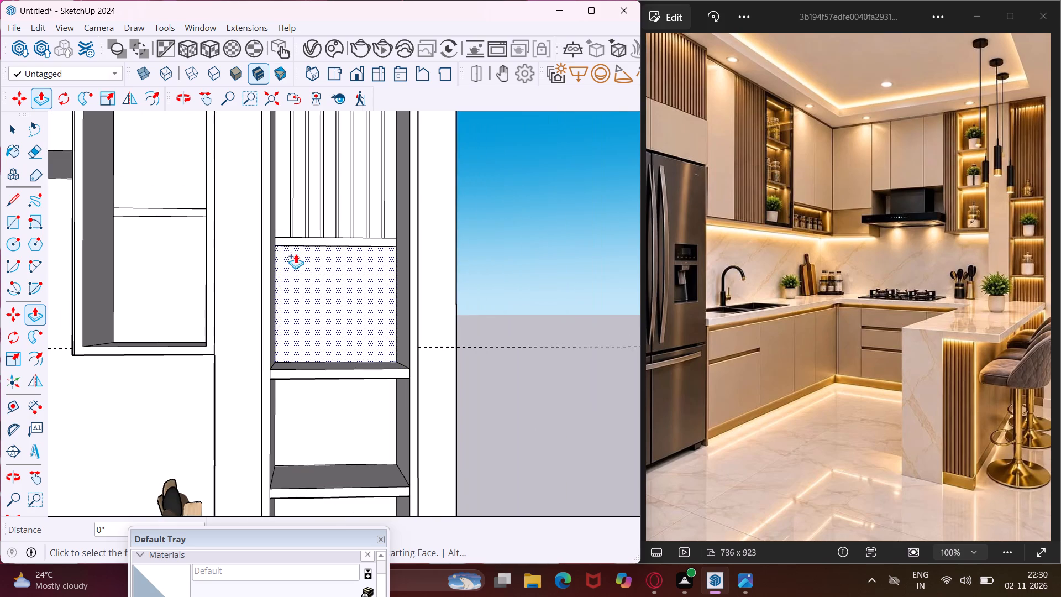
scroll(288, 242, up, 4)
double_click(287, 242)
Extrude the two shelf strips of the neighbouring upper open cabinet 1' forward to its front edge.
scroll(275, 295, down, 15)
scroll(231, 272, up, 2)
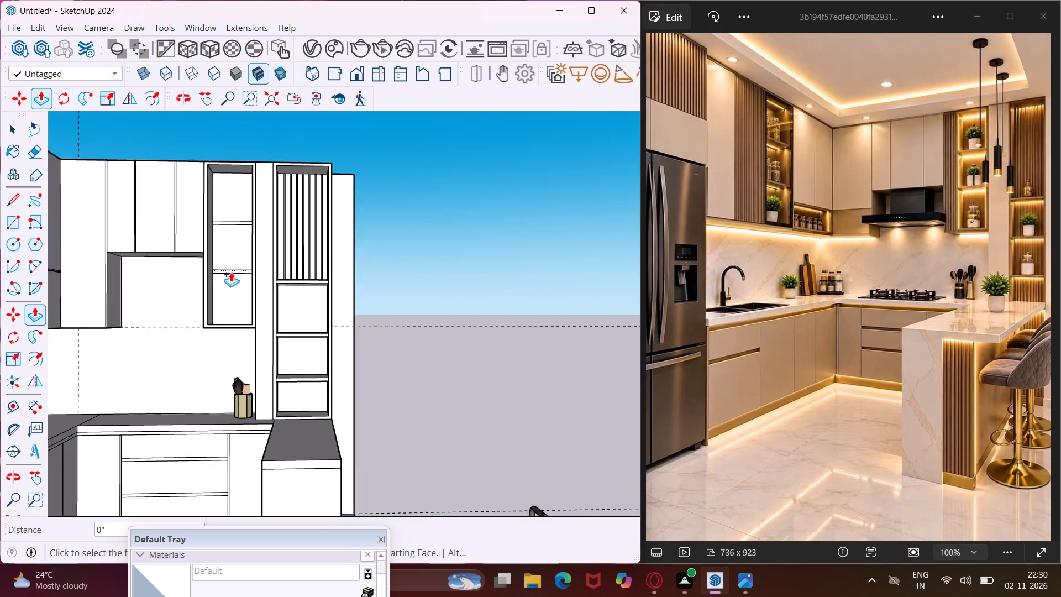
scroll(231, 272, up, 12)
click(225, 269)
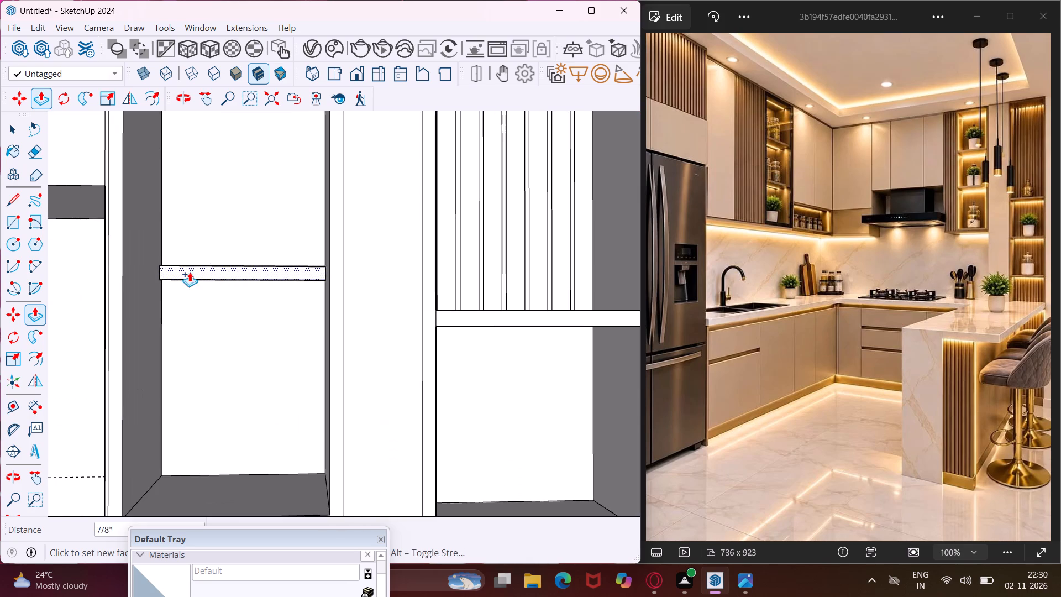
click(114, 328)
scroll(118, 333, down, 10)
scroll(148, 217, up, 10)
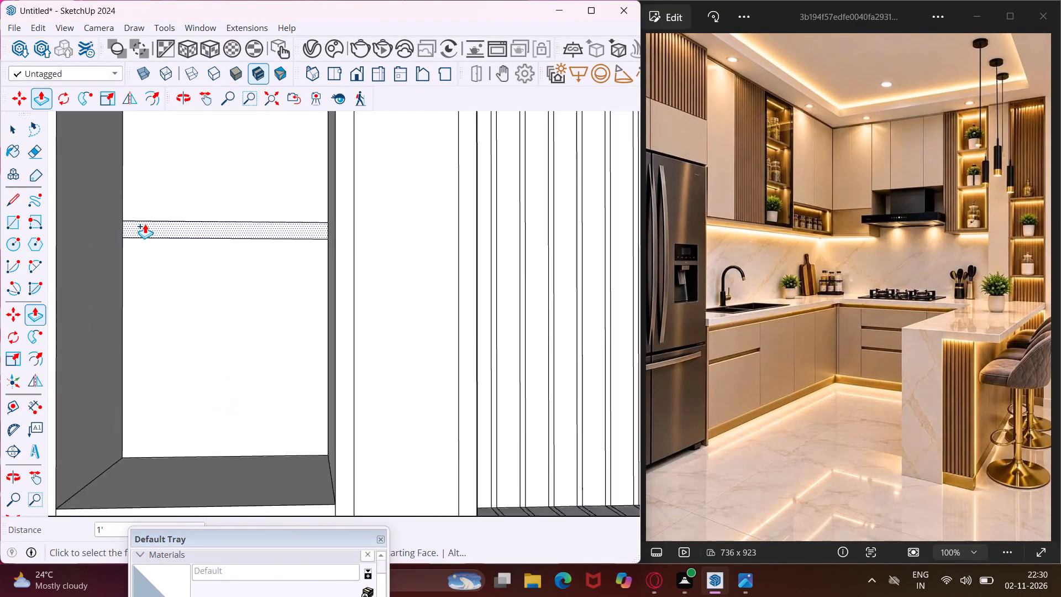
scroll(145, 224, up, 1)
double_click(145, 224)
scroll(186, 273, down, 10)
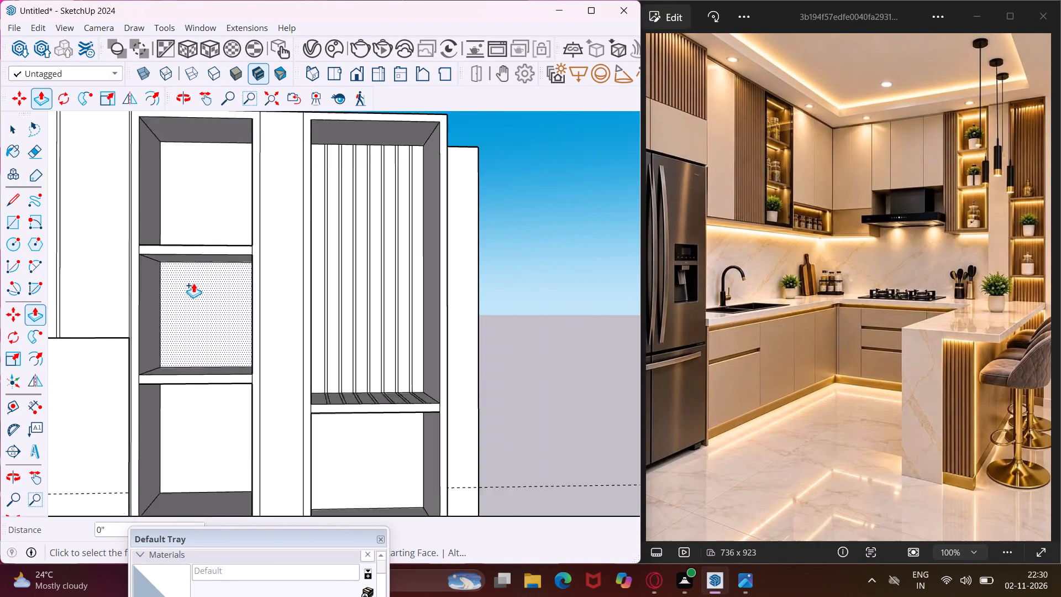
Push the toe-kick strip along the peninsula's outer long side inward by 4".
scroll(193, 283, down, 18)
scroll(202, 317, down, 4)
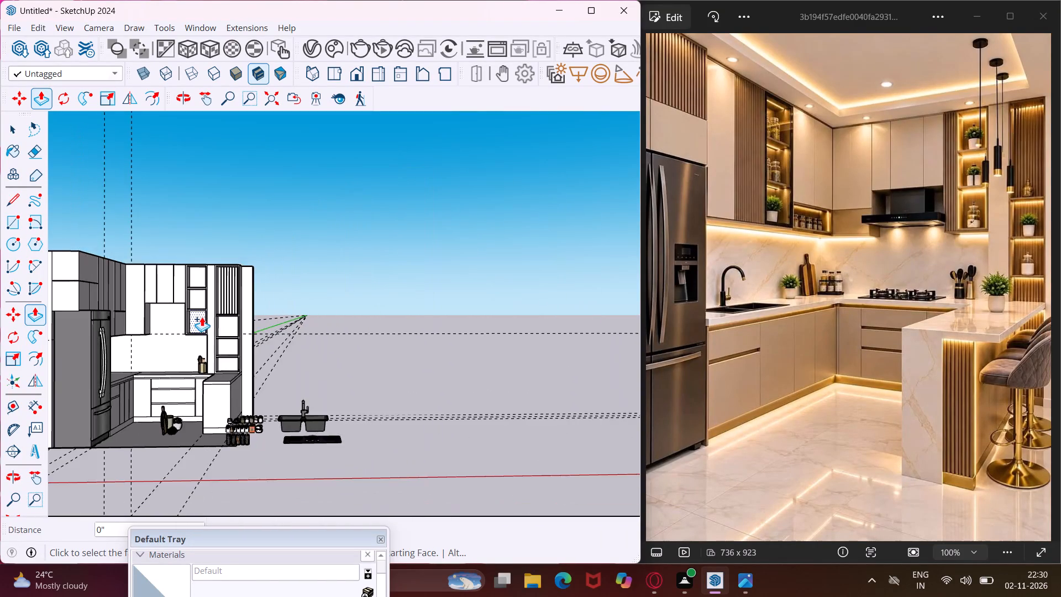
scroll(202, 317, down, 4)
middle_drag(183, 339, 50, 375)
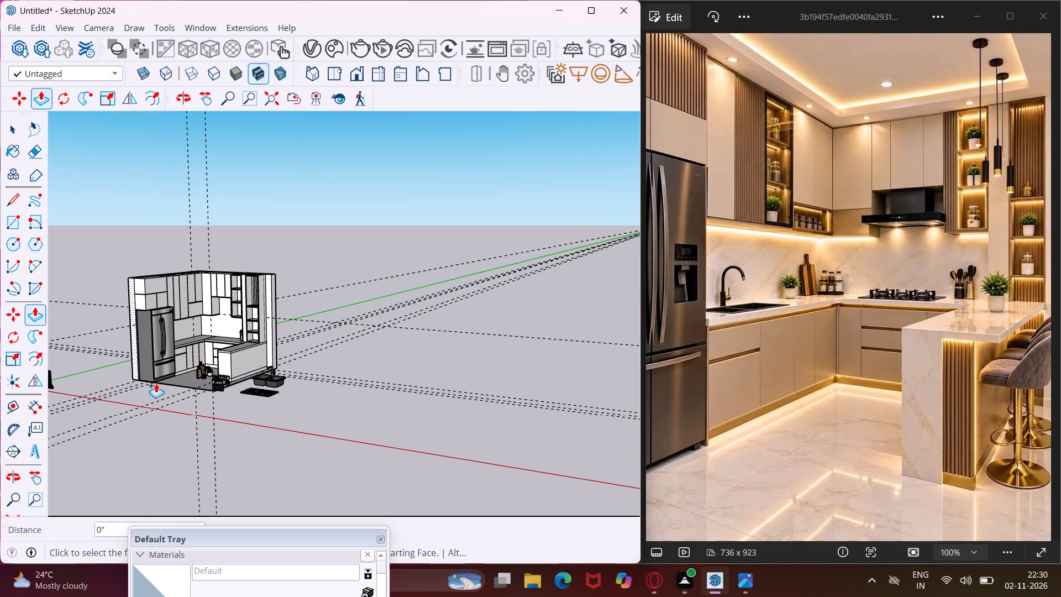
scroll(217, 365, up, 11)
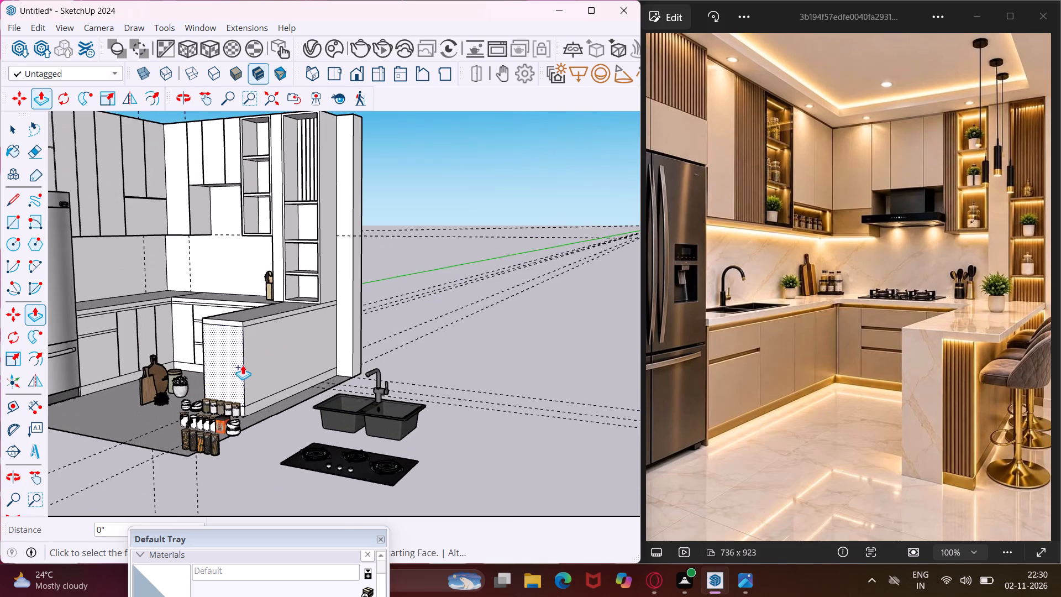
scroll(251, 362, up, 8)
scroll(252, 362, down, 3)
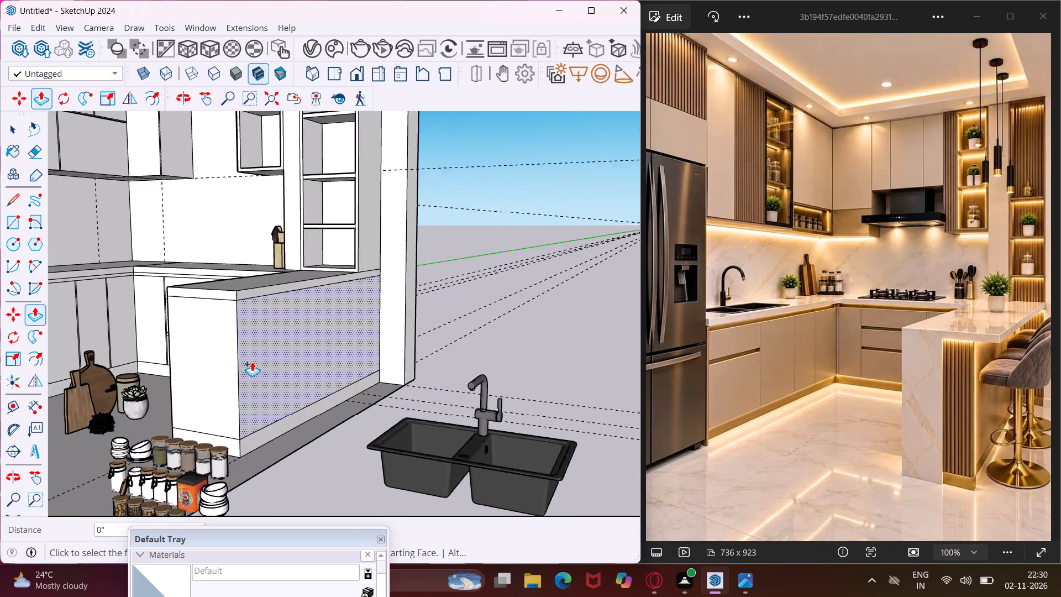
scroll(252, 362, down, 1)
scroll(249, 436, up, 7)
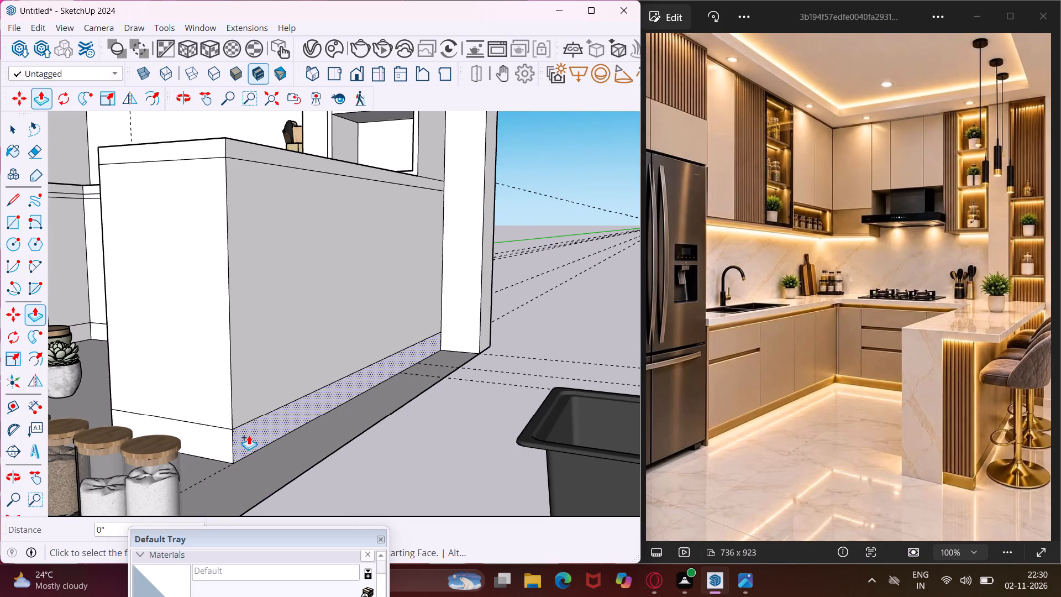
click(249, 435)
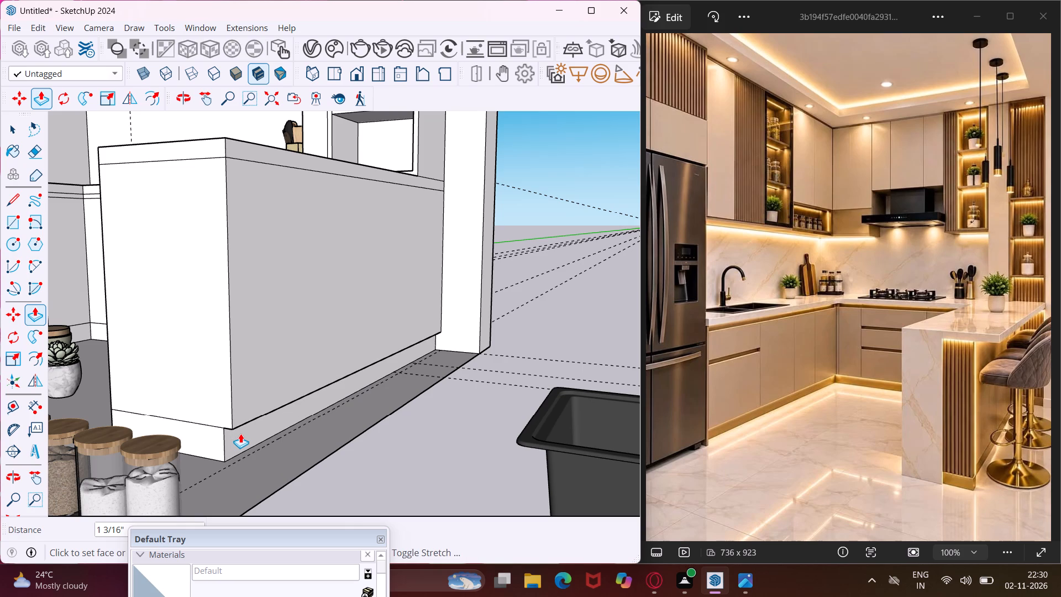
text(4")
key(Return)
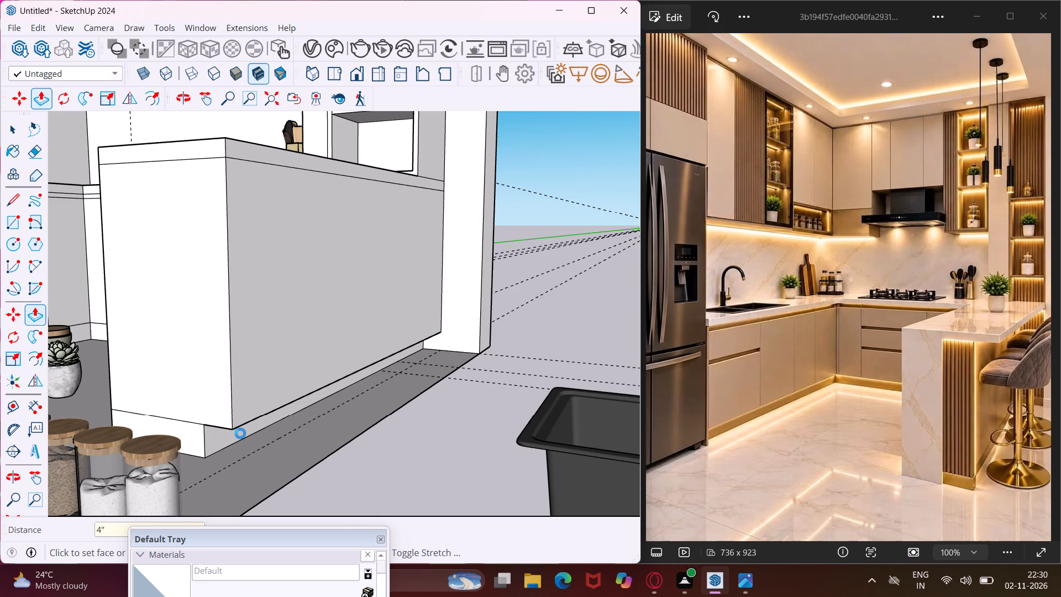
Recess the toe-kick strips of the fridge-side and back base cabinet runs by the same 4", including the corner piece.
scroll(240, 433, up, 3)
scroll(240, 433, down, 6)
scroll(336, 371, down, 3)
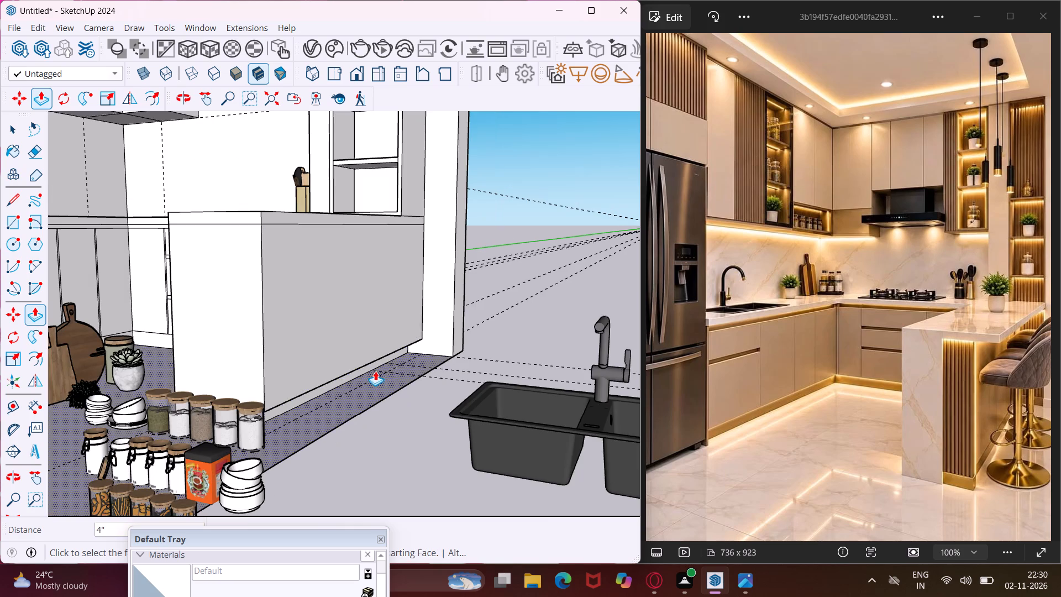
scroll(397, 365, down, 7)
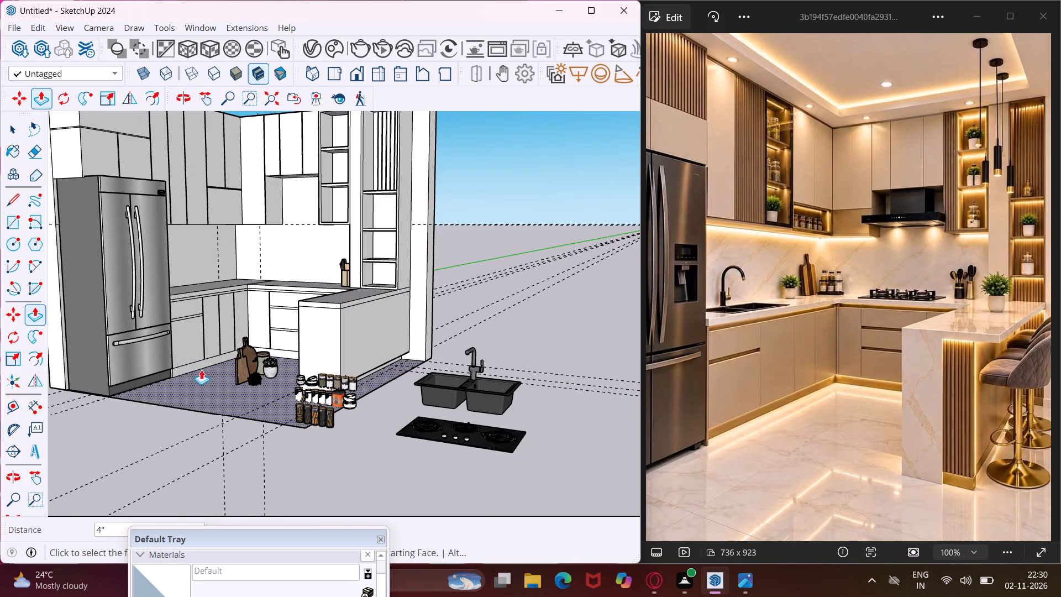
scroll(199, 369, up, 14)
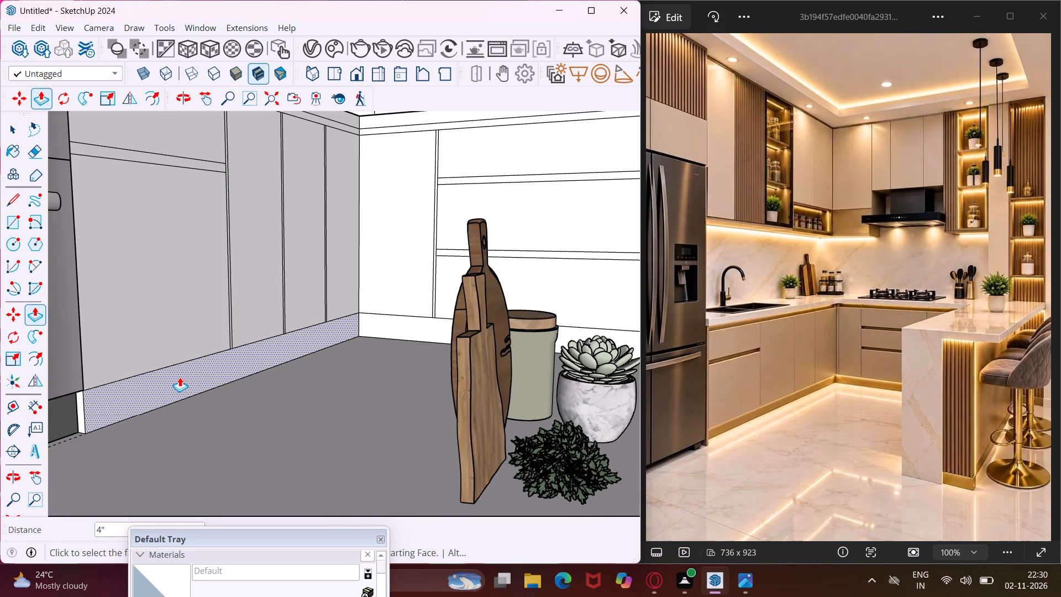
double_click(180, 377)
double_click(369, 321)
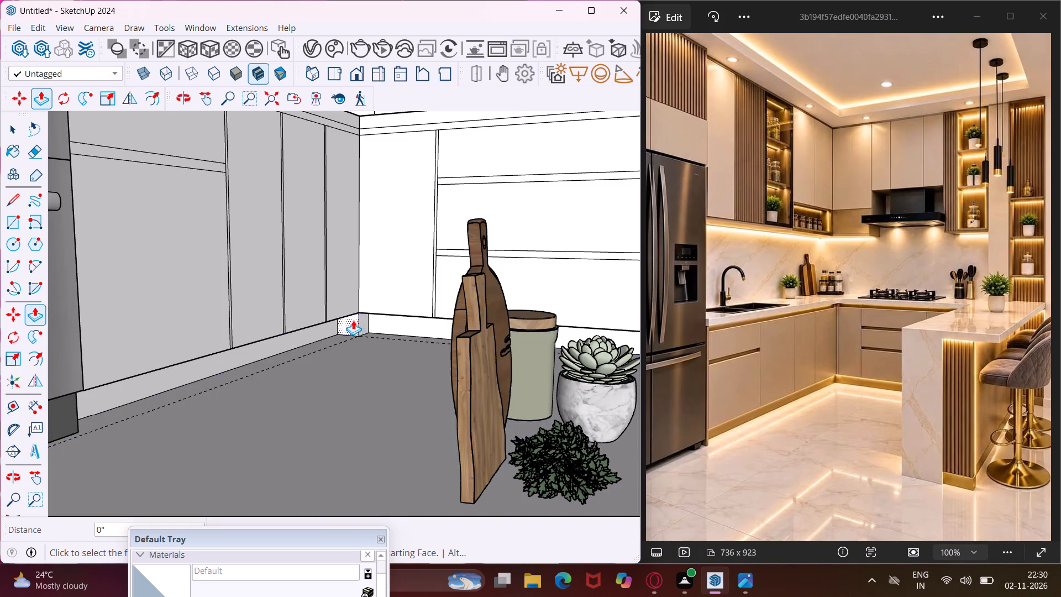
scroll(353, 320, up, 3)
double_click(353, 320)
scroll(311, 346, down, 7)
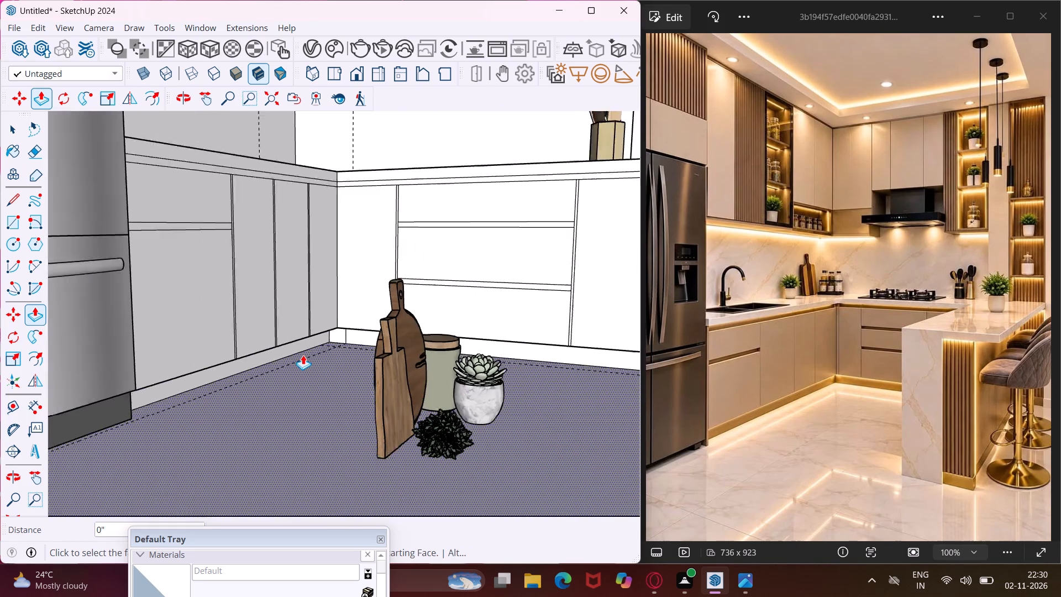
scroll(303, 355, down, 7)
key(Escape)
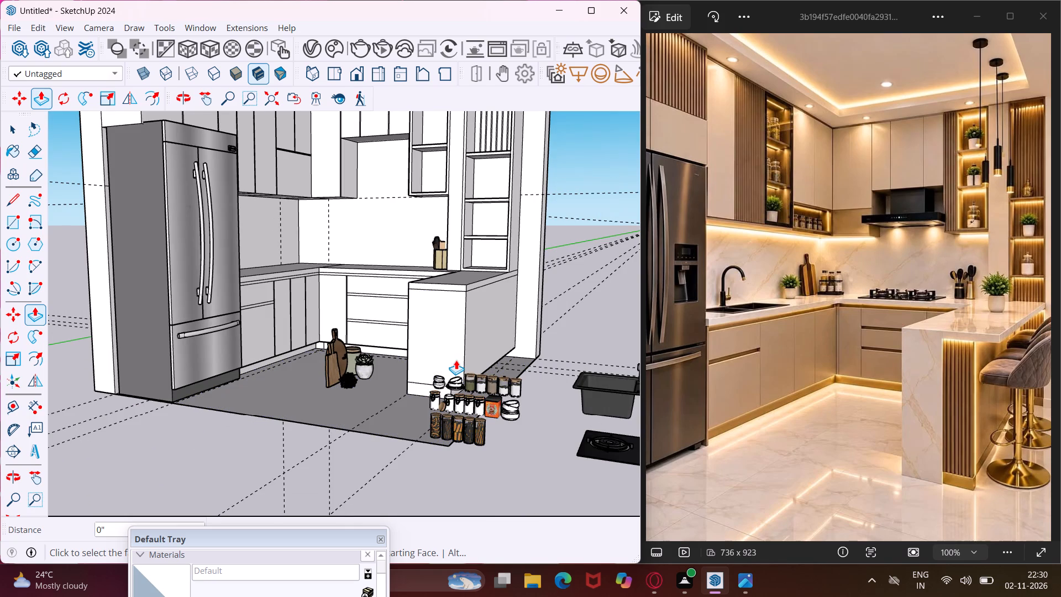
Draw a vertical line about 2' 10" long near the middle of the peninsula's end face, from the base edge to the countertop's underside.
key(space)
scroll(463, 309, up, 3)
middle_drag(469, 307, 529, 295)
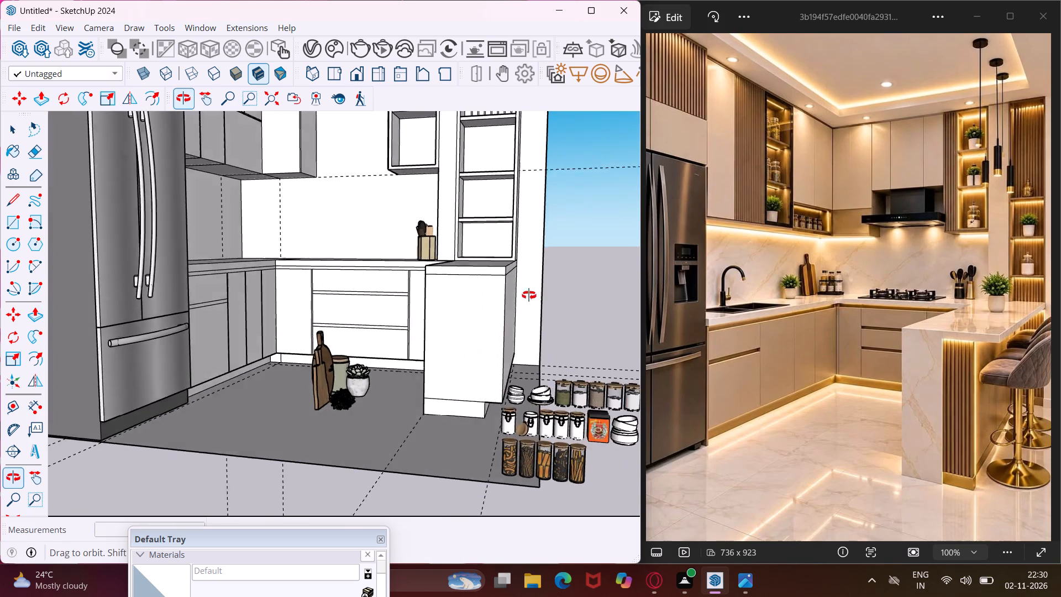
middle_drag(529, 295, 532, 294)
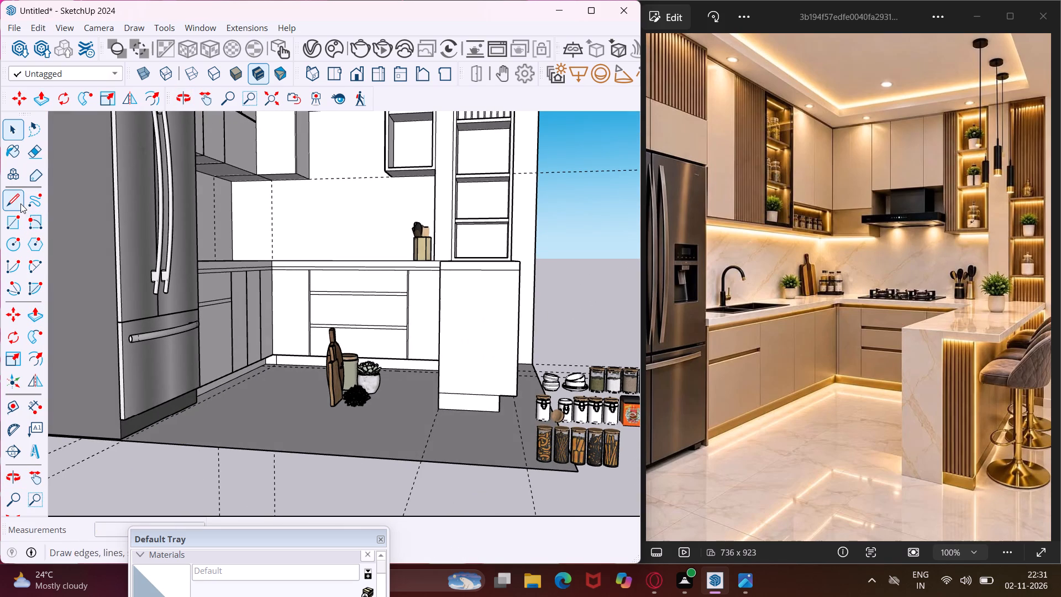
click(20, 203)
scroll(450, 423, up, 3)
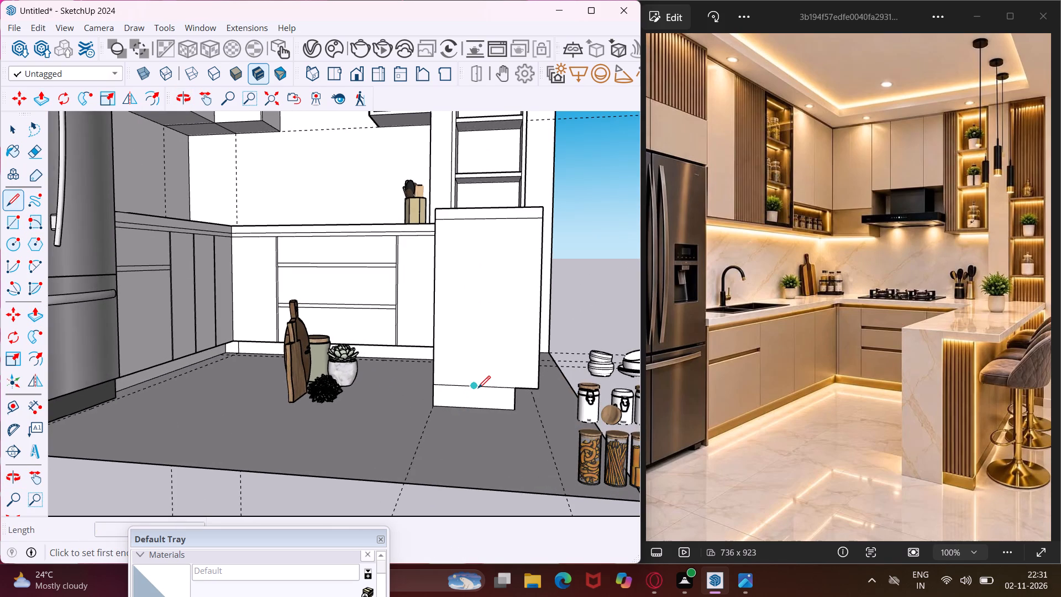
scroll(478, 388, up, 2)
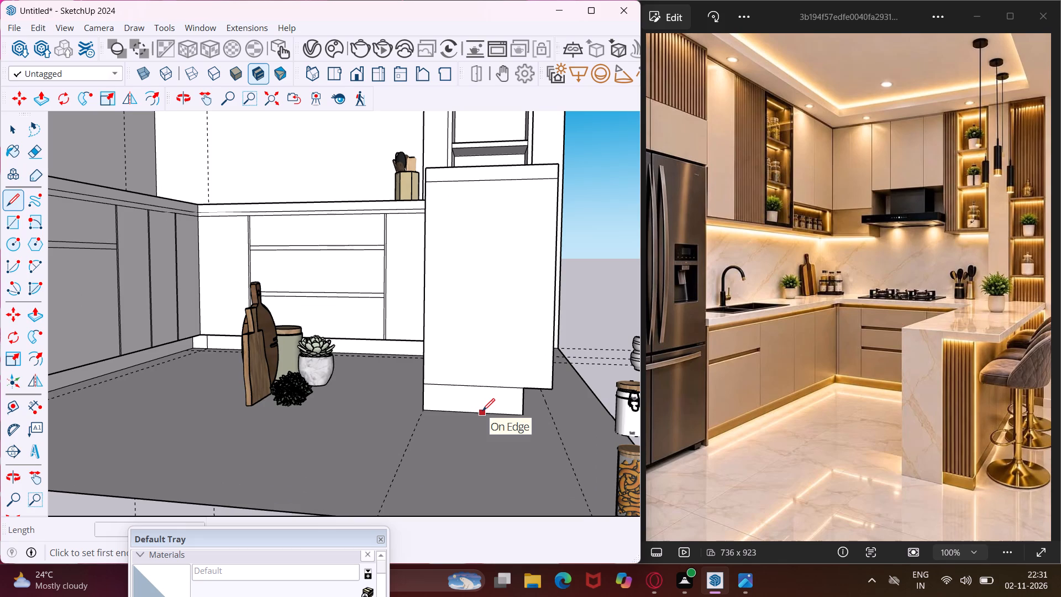
click(486, 413)
scroll(480, 374, down, 4)
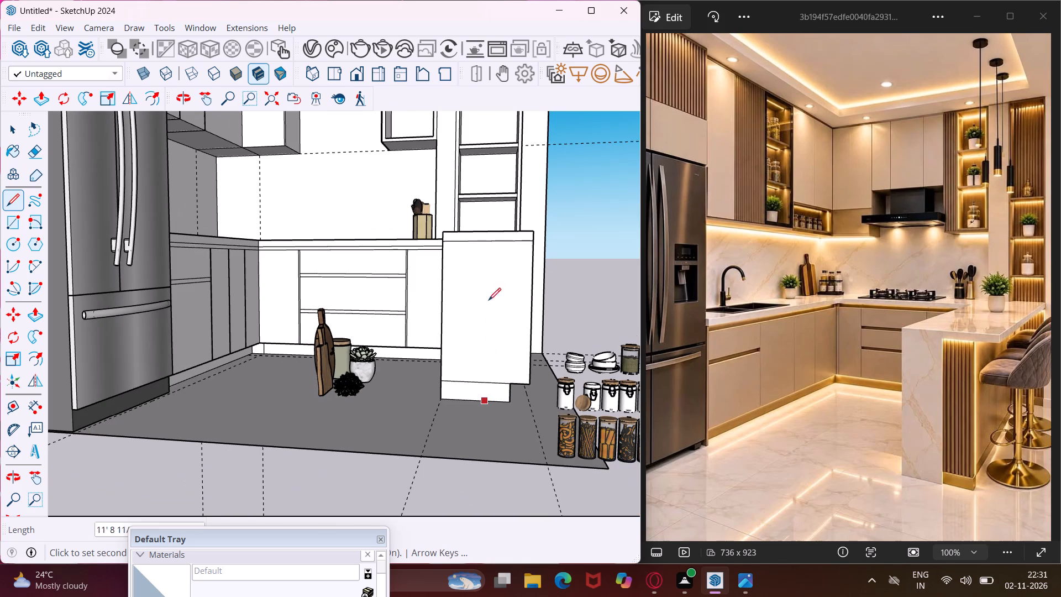
click(486, 245)
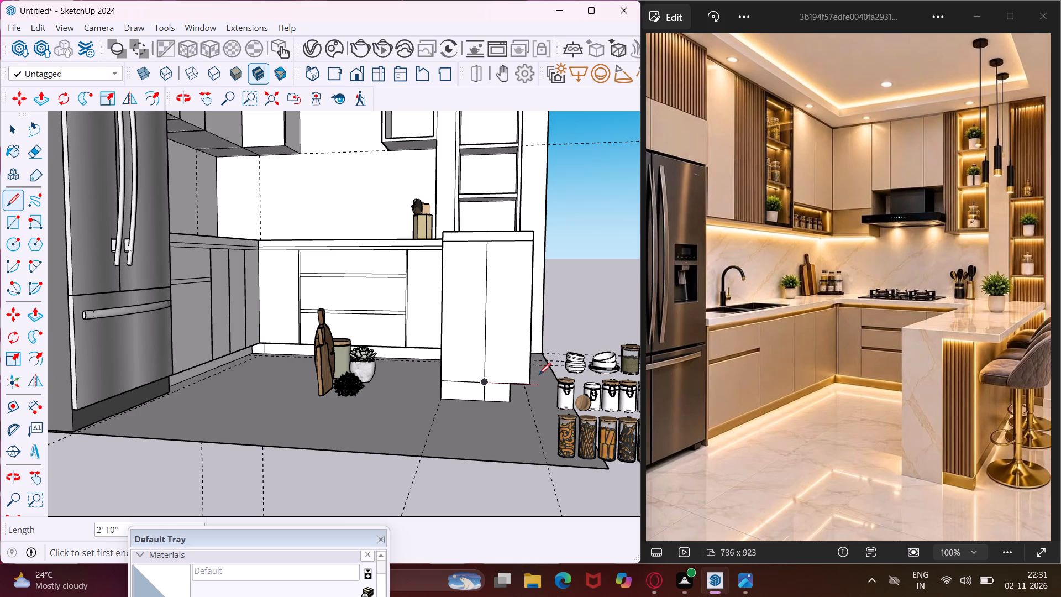
Push the outer half of the toe-kick on the peninsula's end face inward by 4".
scroll(503, 364, up, 3)
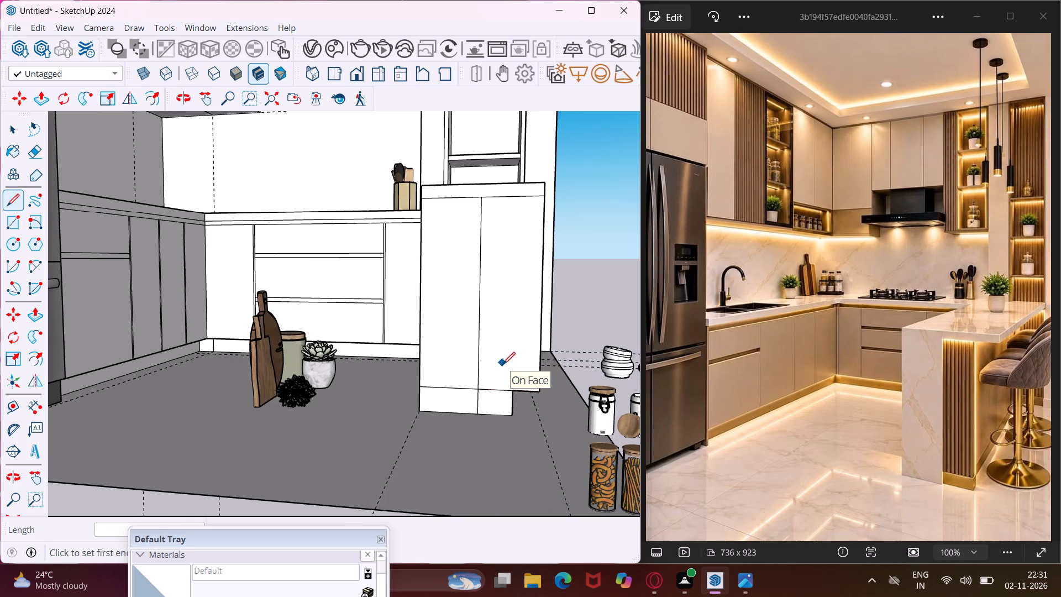
key(Escape)
key(space)
click(495, 403)
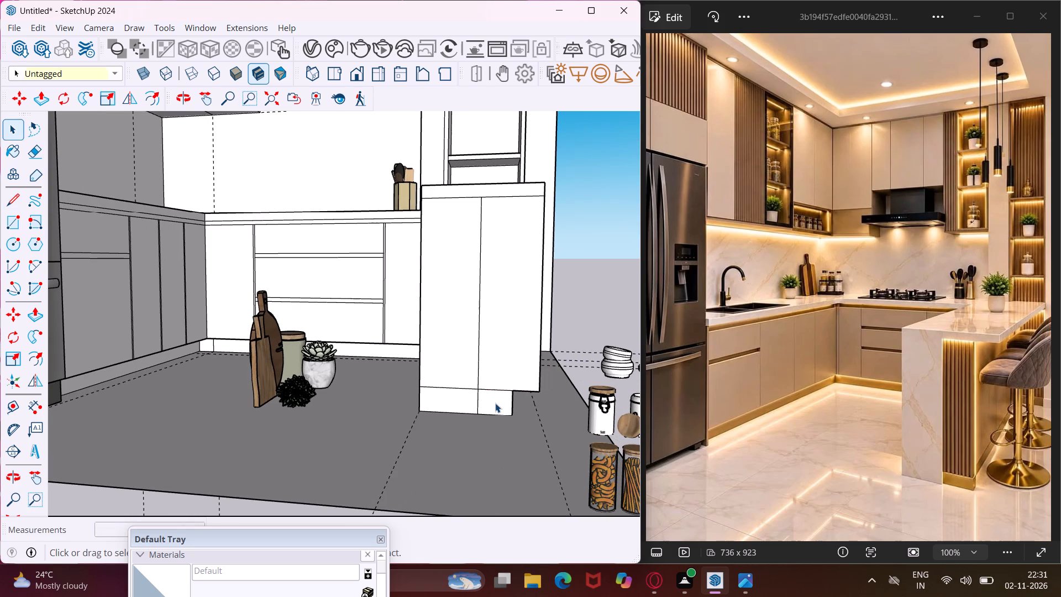
key(p)
click(495, 403)
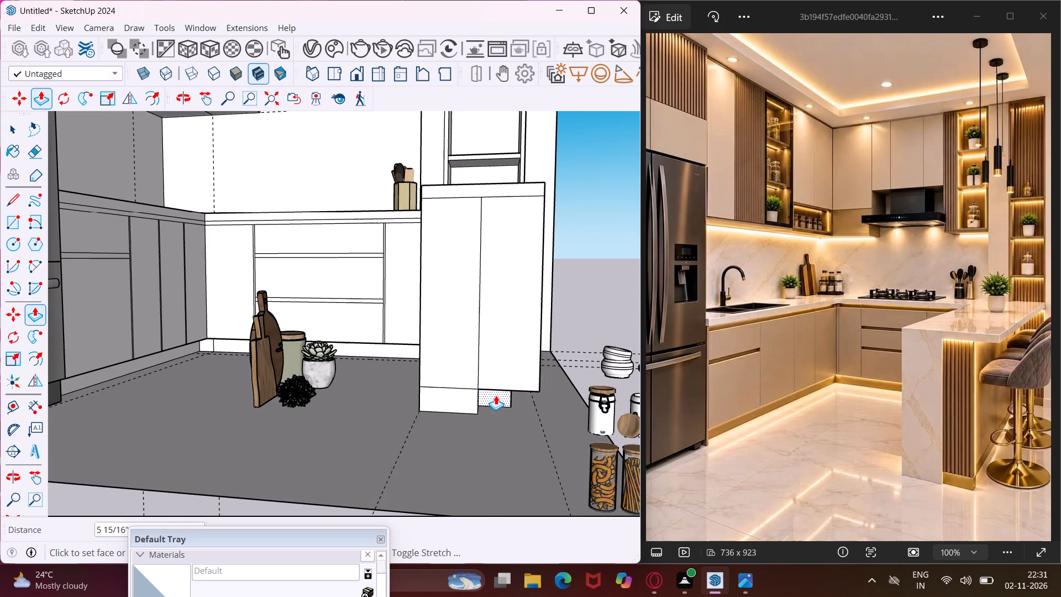
text(4")
key(Return)
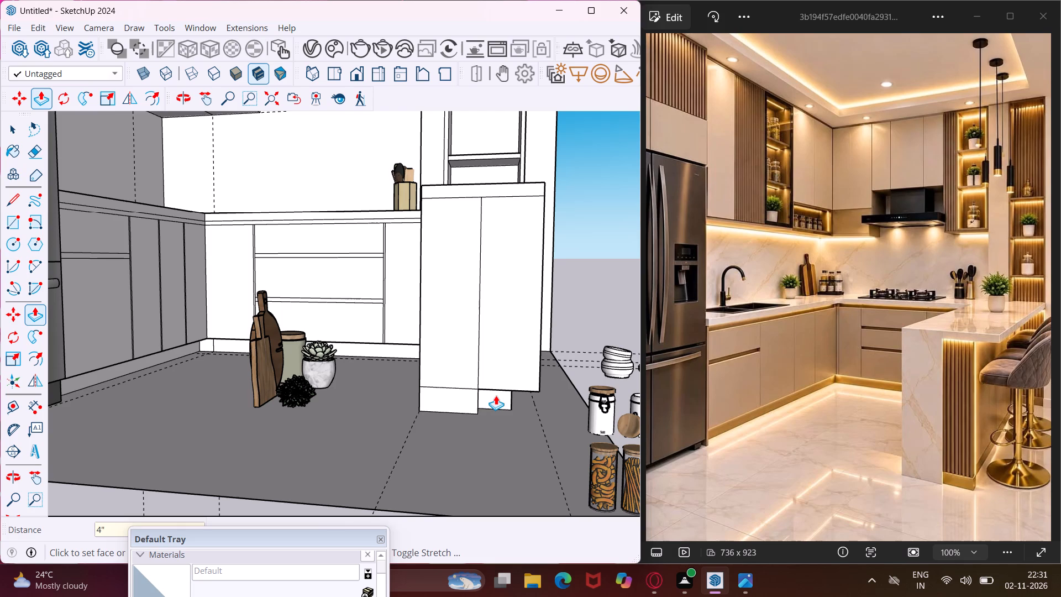
key(Escape)
key(space)
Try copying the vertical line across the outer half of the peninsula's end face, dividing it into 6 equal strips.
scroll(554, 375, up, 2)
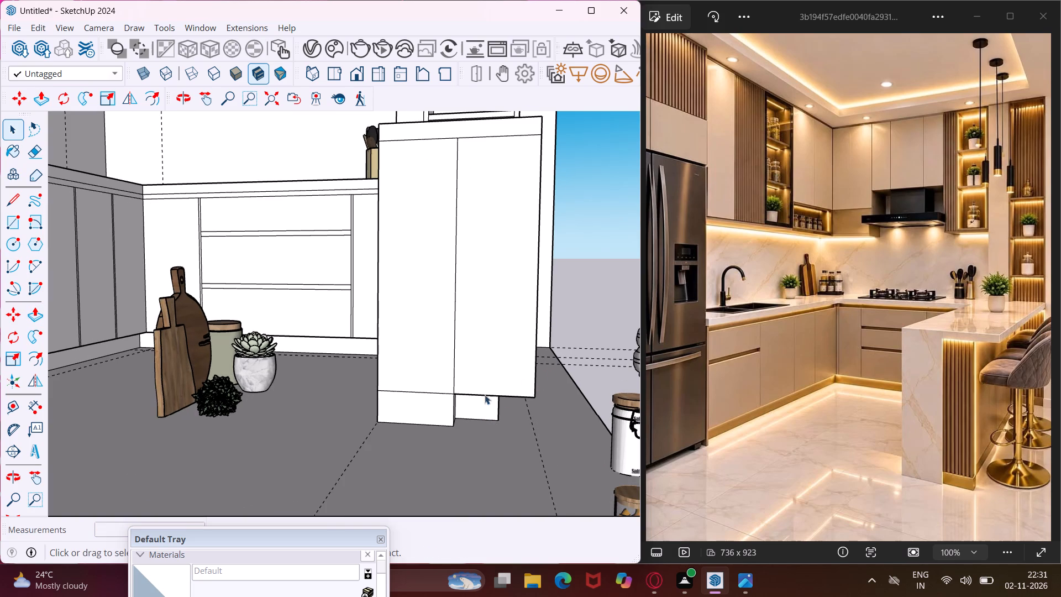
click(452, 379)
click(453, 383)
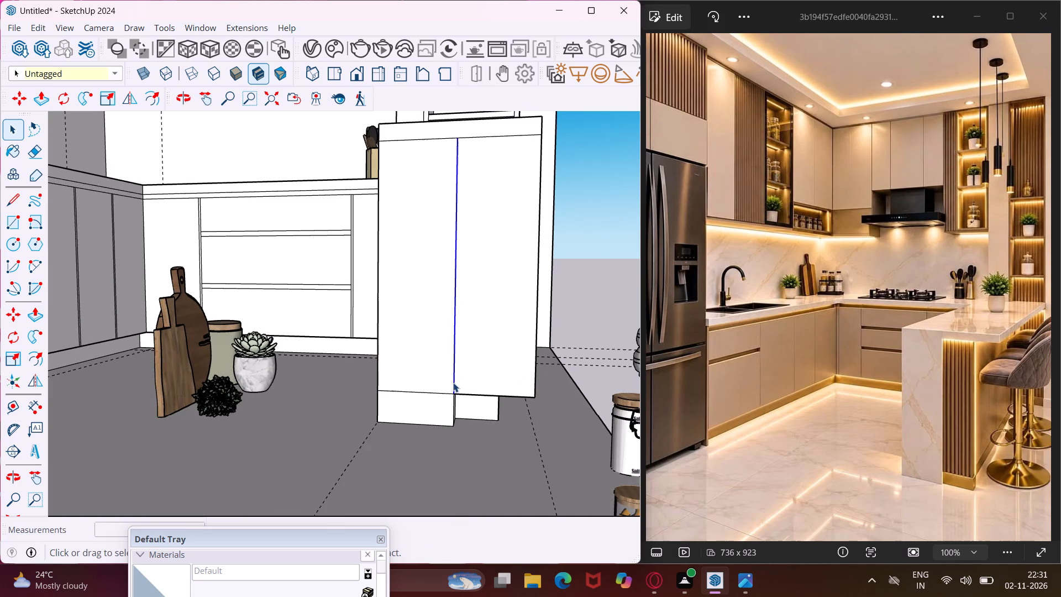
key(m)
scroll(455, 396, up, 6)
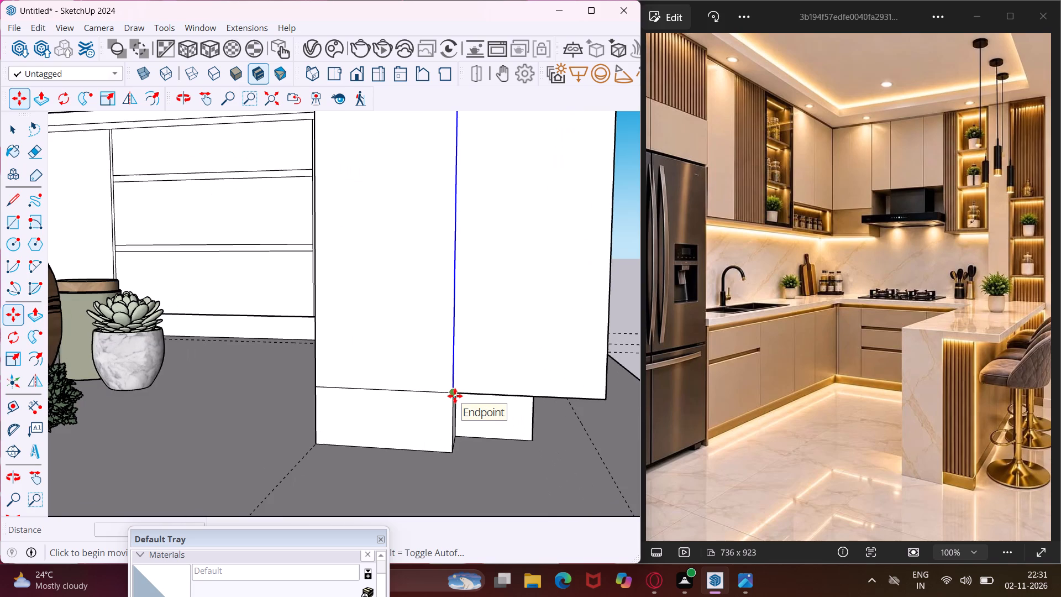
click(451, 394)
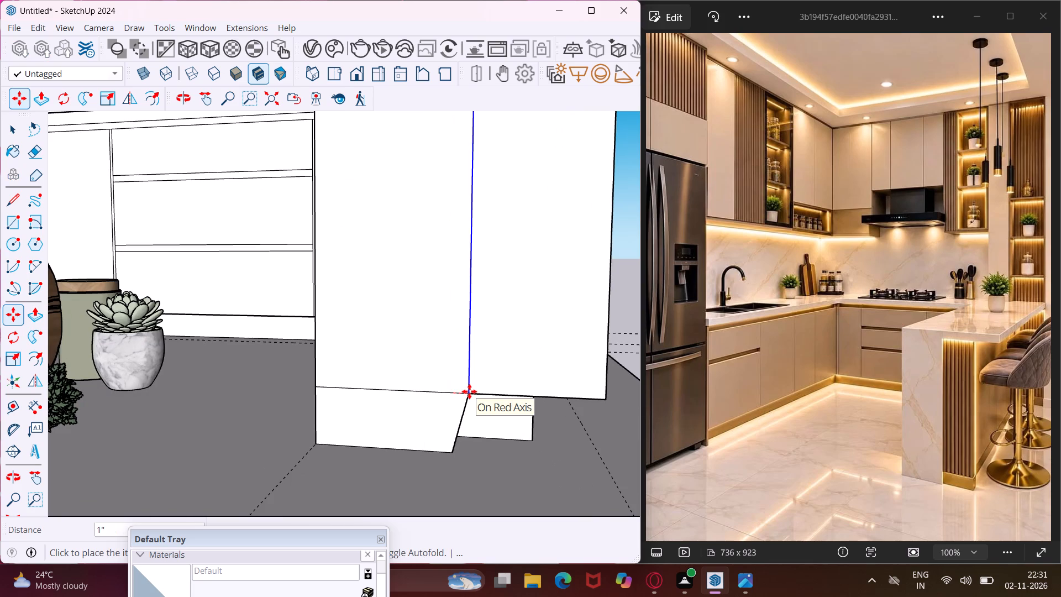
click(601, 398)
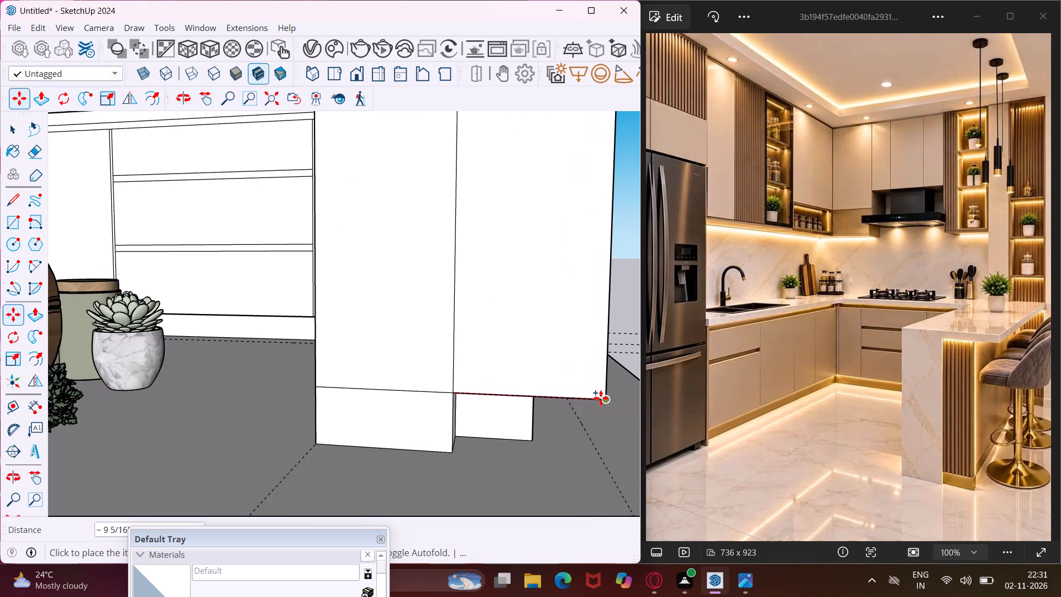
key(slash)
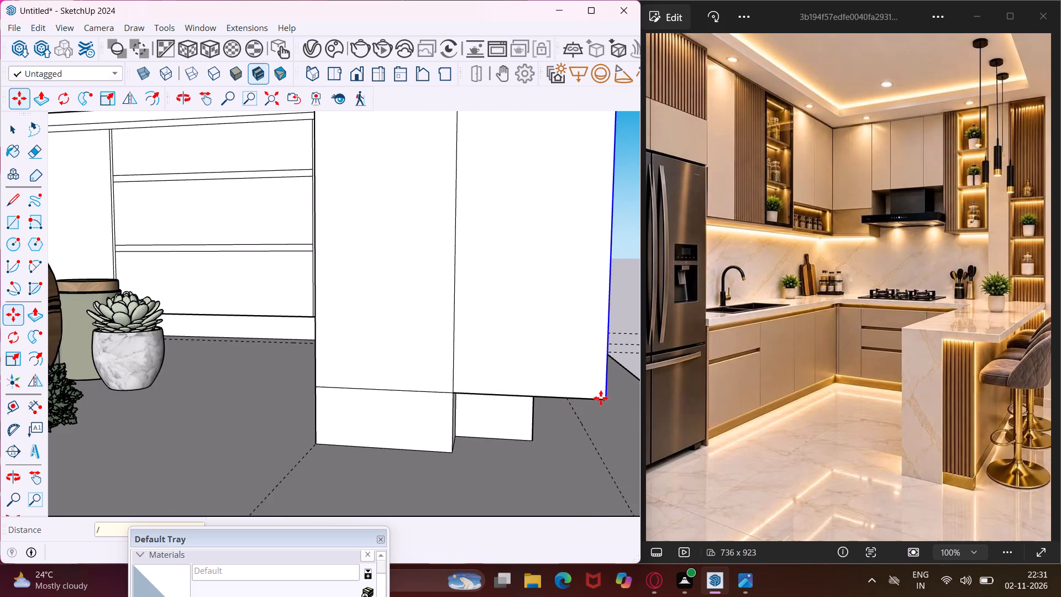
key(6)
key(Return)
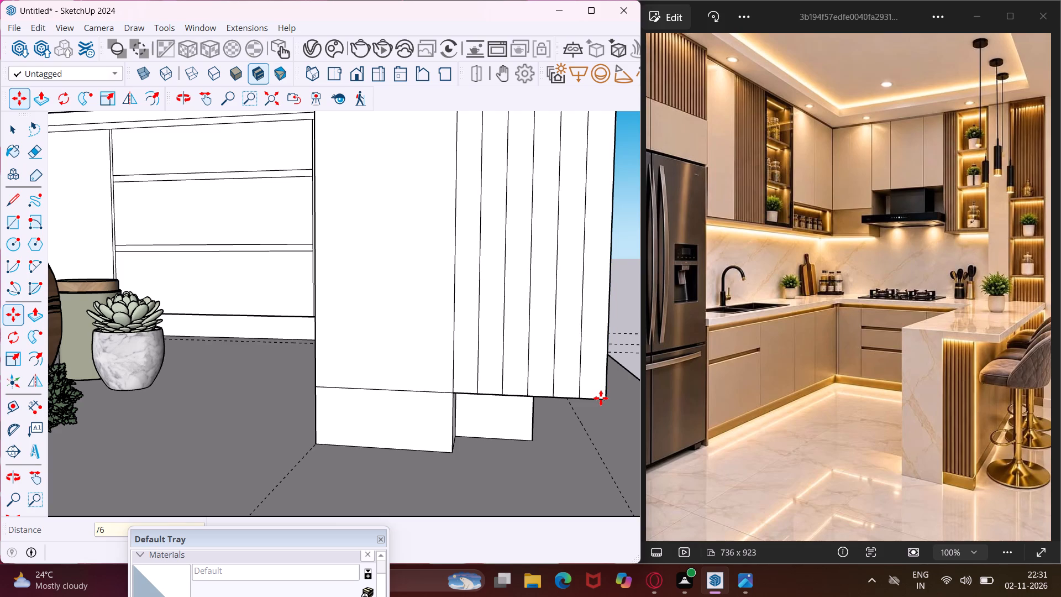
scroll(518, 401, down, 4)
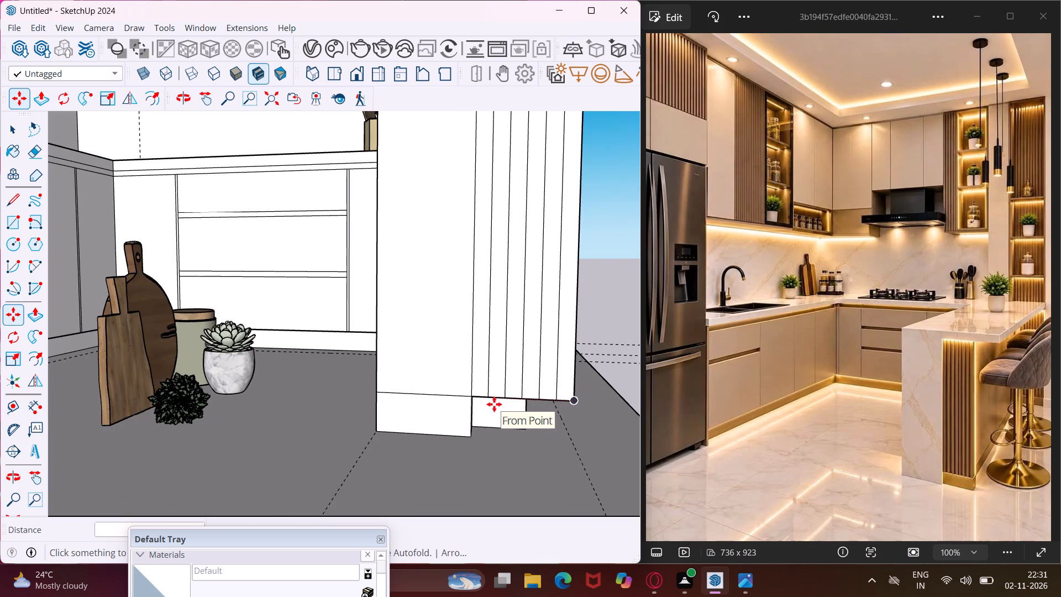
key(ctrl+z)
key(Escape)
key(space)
Copy the vertical line across the outer half of the peninsula's end face, dividing it into 10 equal strips.
scroll(474, 384, up, 2)
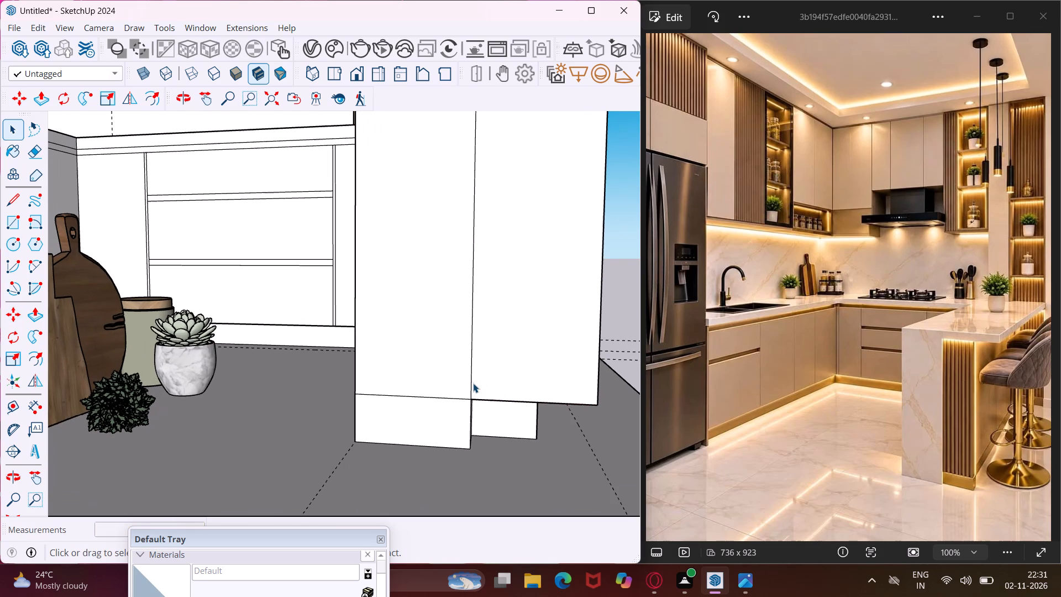
click(472, 383)
key(m)
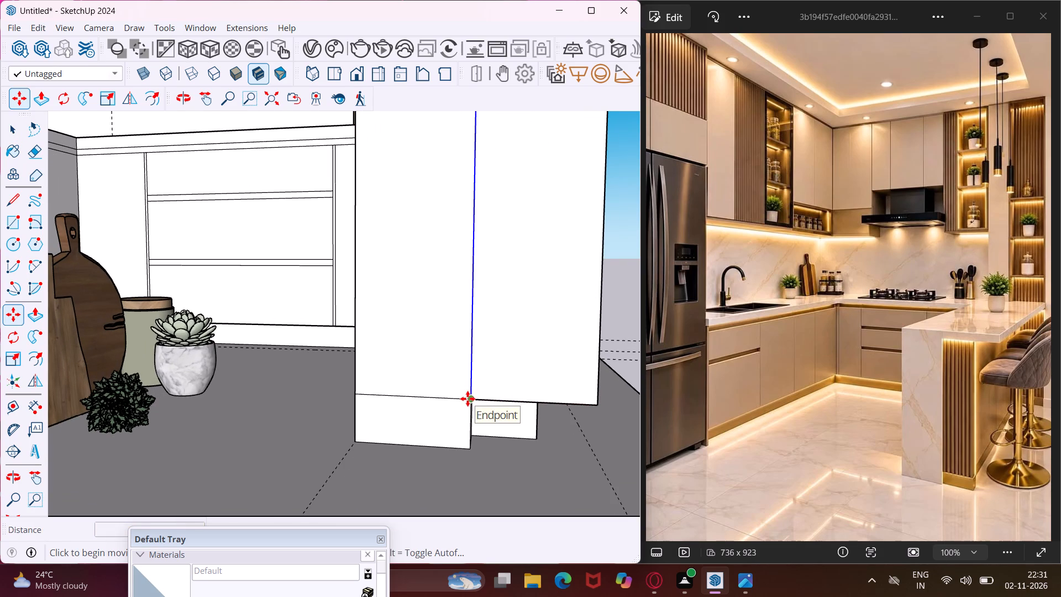
click(468, 399)
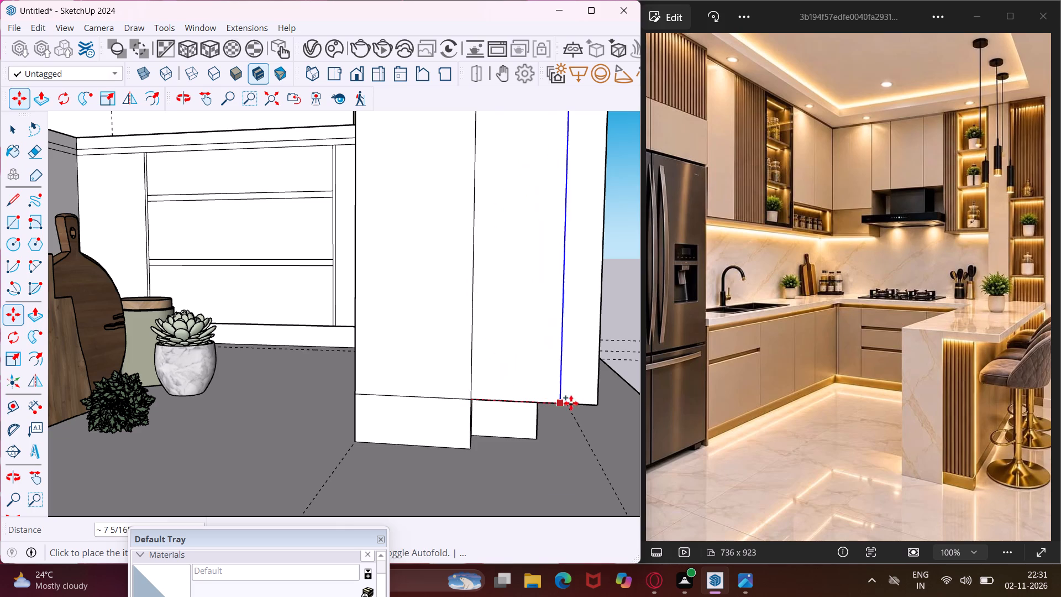
click(599, 400)
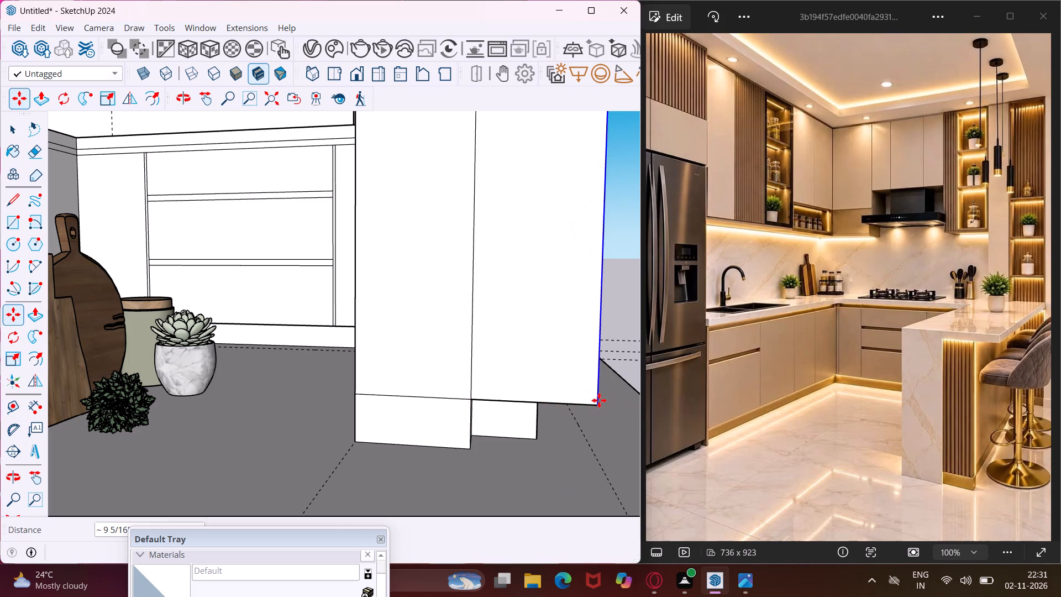
key(slash)
text(10)
key(Return)
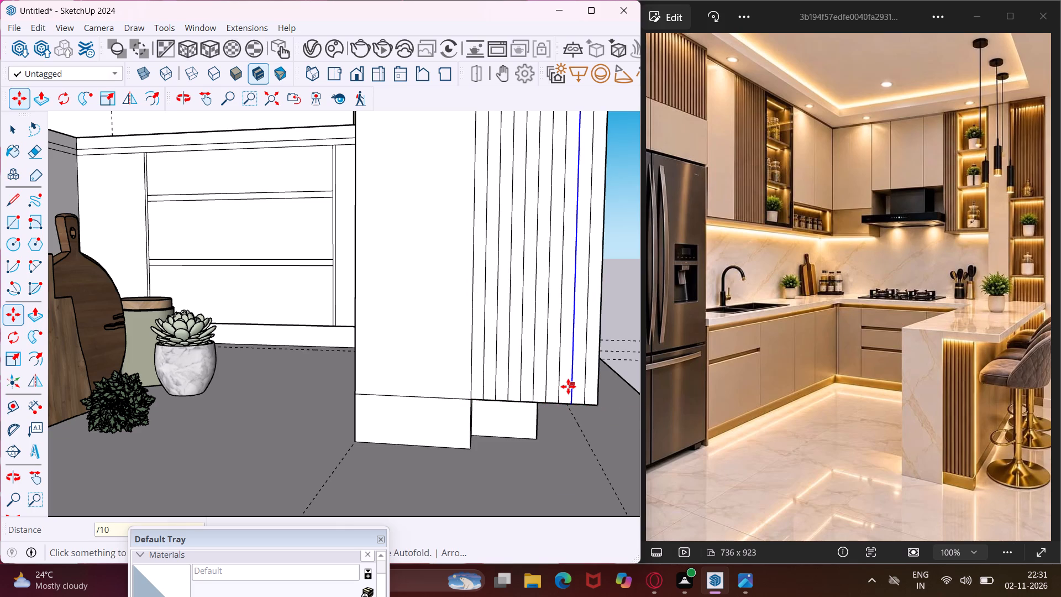
key(Escape)
key(space)
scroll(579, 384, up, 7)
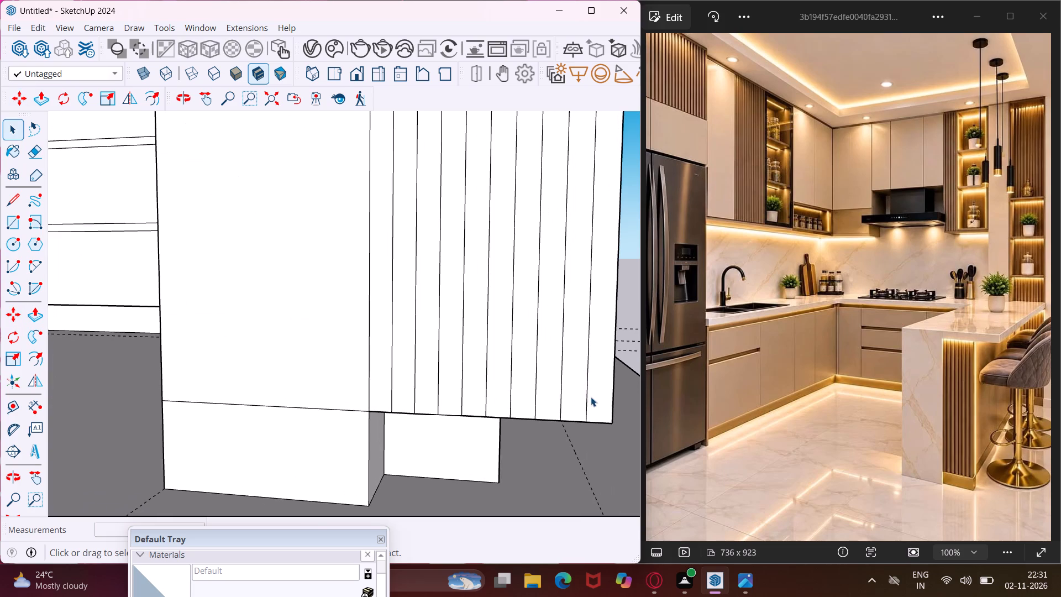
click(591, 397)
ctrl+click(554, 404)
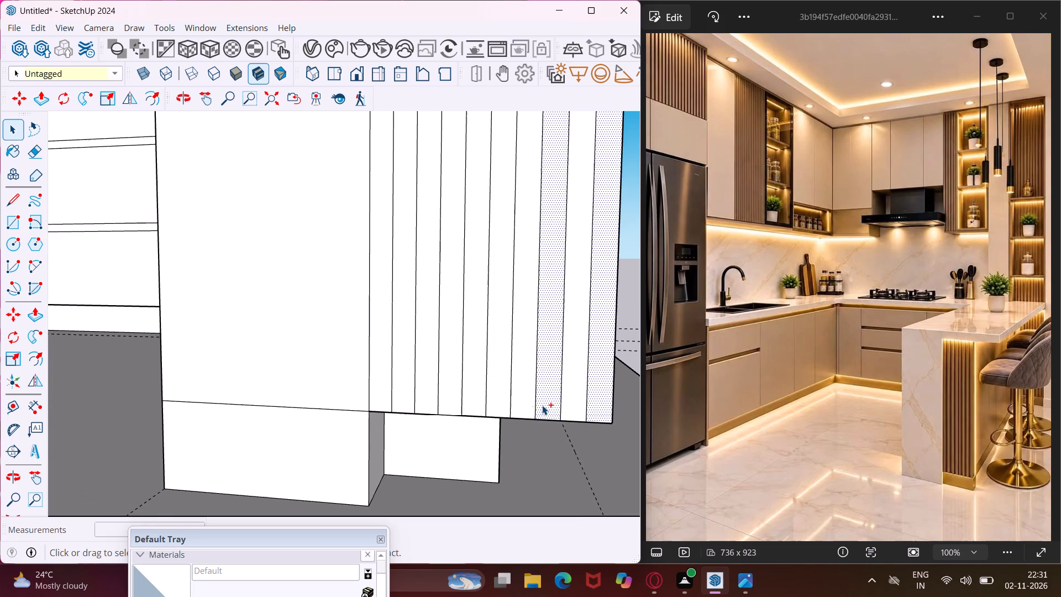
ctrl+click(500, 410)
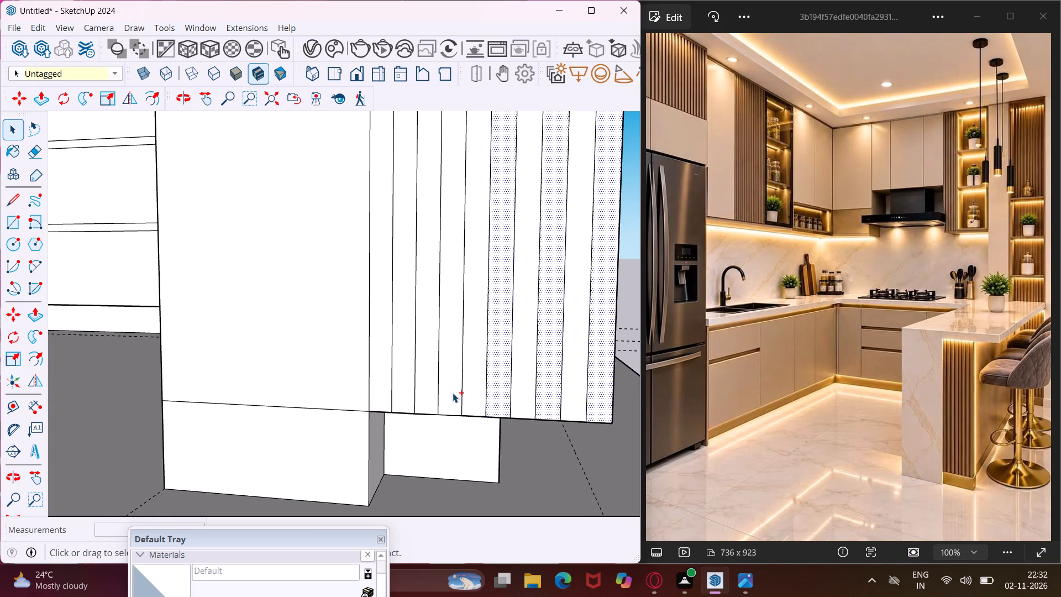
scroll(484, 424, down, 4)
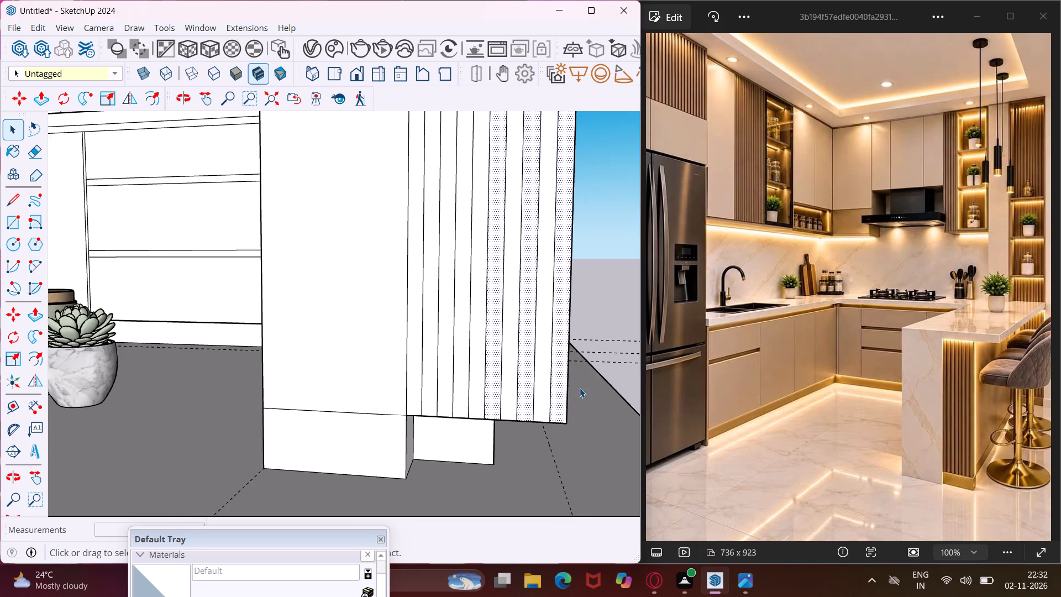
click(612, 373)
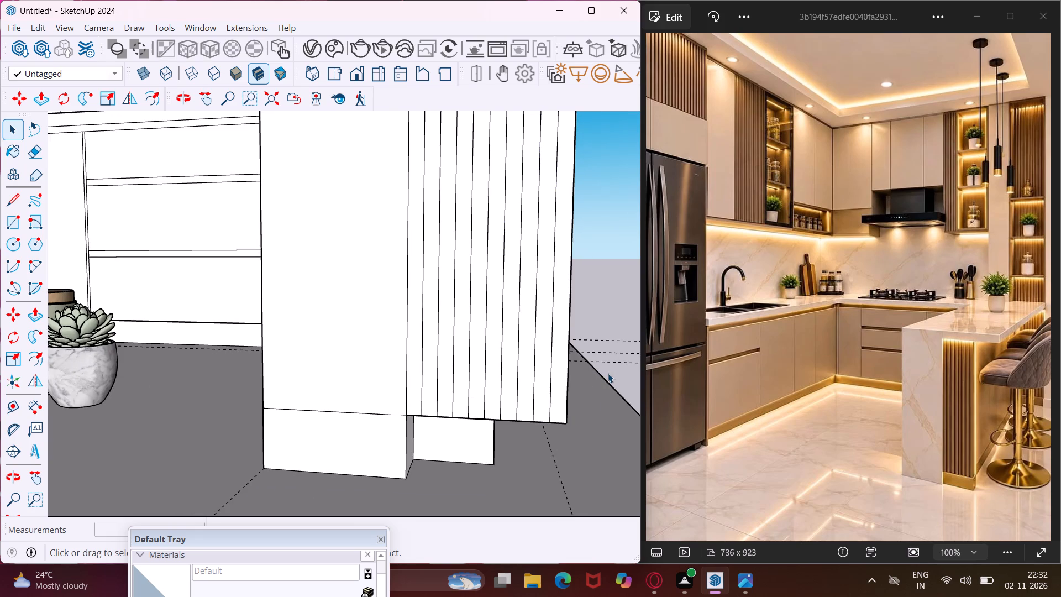
Copy every other strip on the peninsula's end face, starting from the innermost, 0.4" toward the outer edge to form narrow slats.
click(413, 387)
ctrl+click(444, 393)
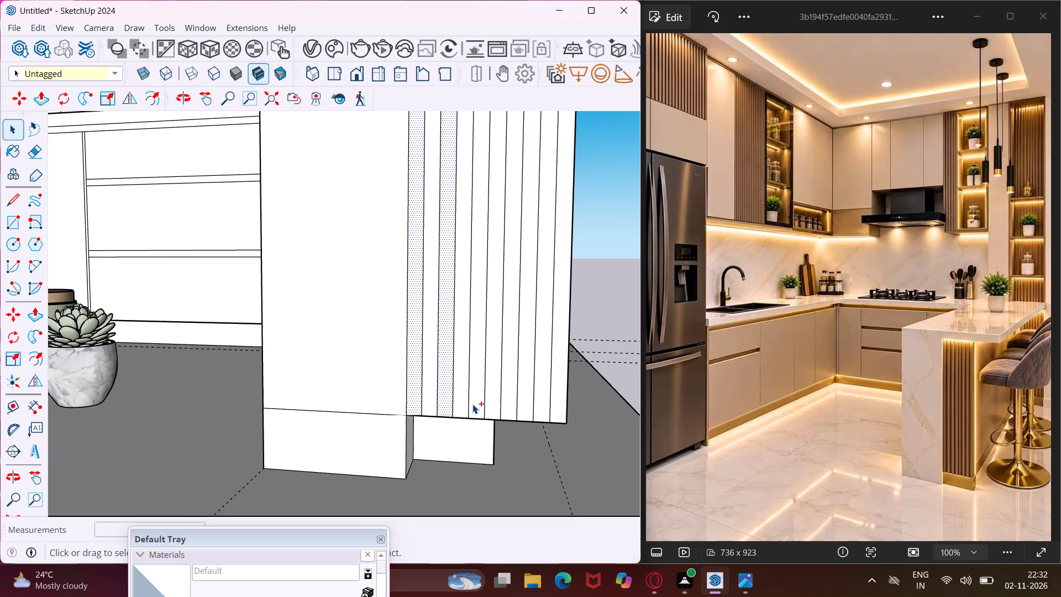
ctrl+click(474, 400)
ctrl+click(511, 404)
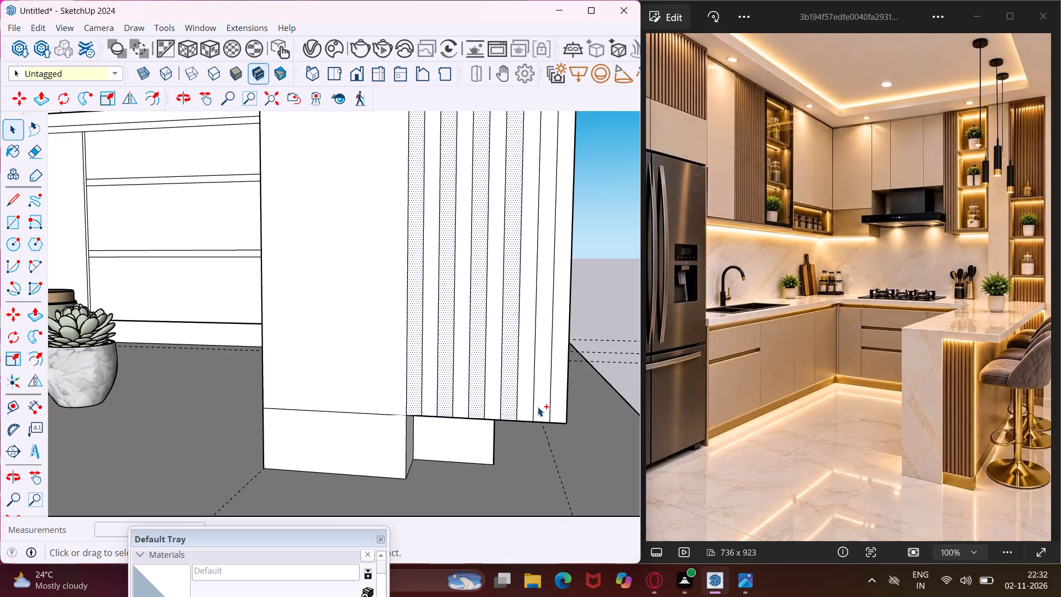
ctrl+click(538, 407)
key(m)
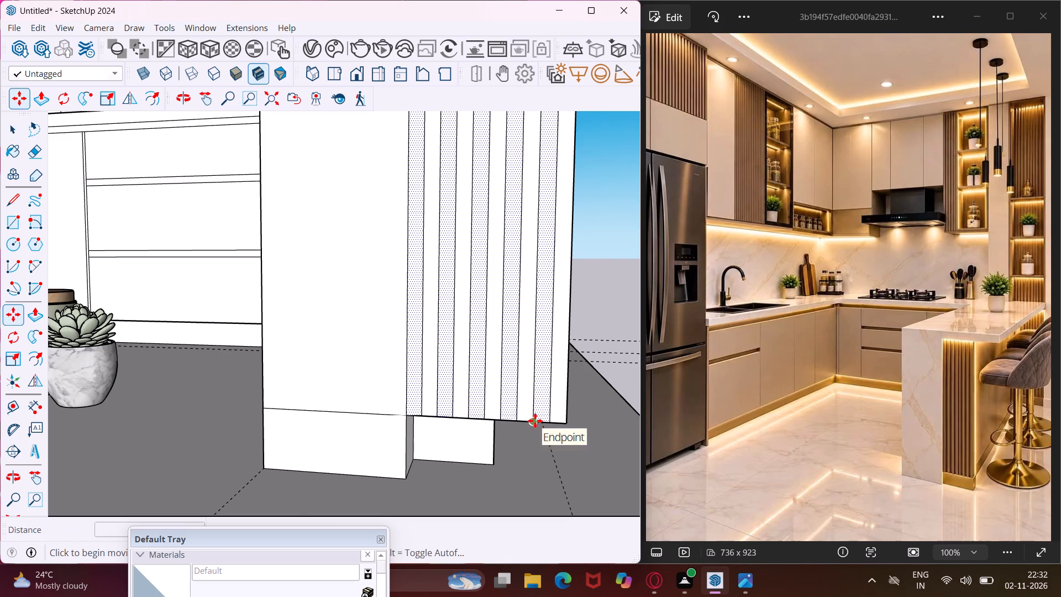
scroll(535, 421, up, 6)
click(532, 423)
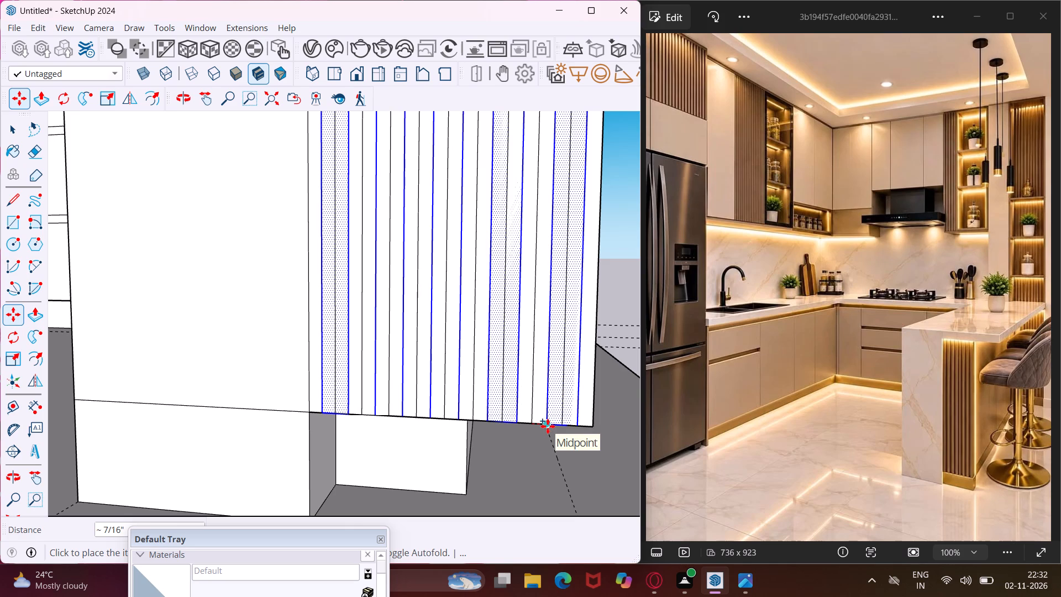
scroll(548, 426, up, 5)
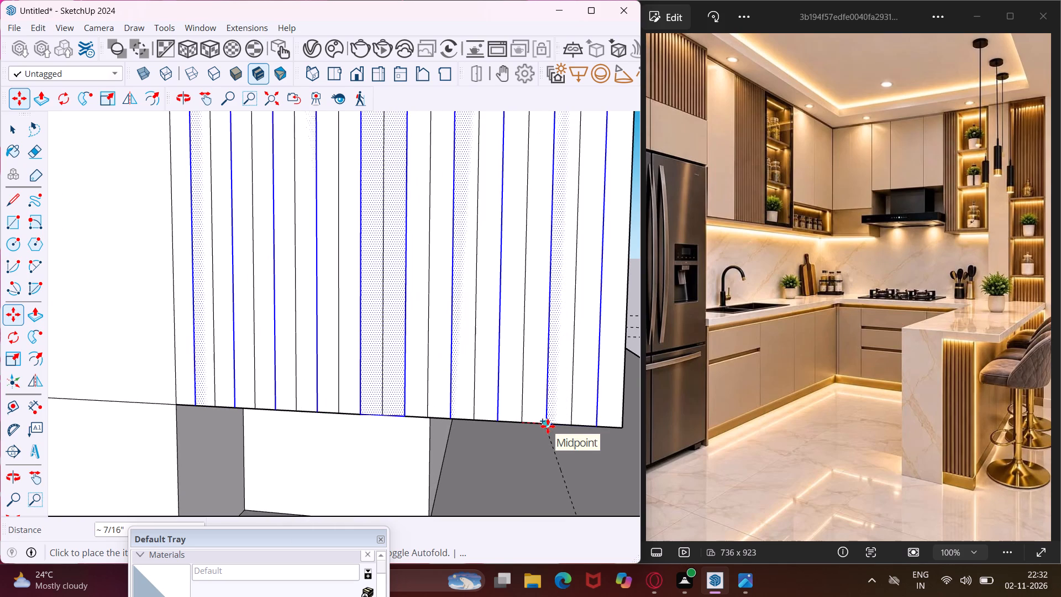
text(.4")
key(Return)
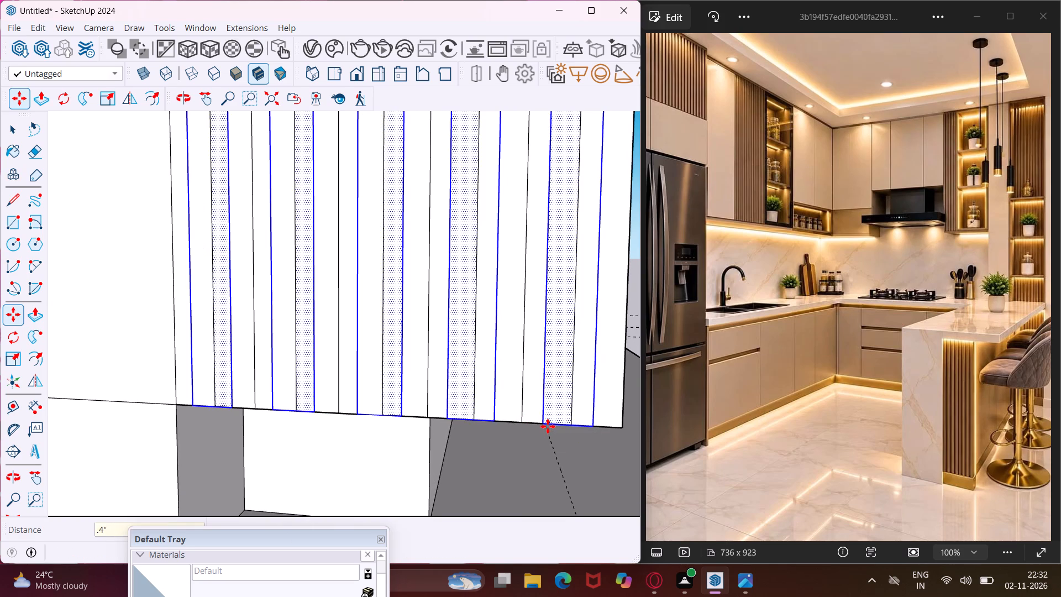
scroll(548, 426, down, 3)
key(Escape)
key(space)
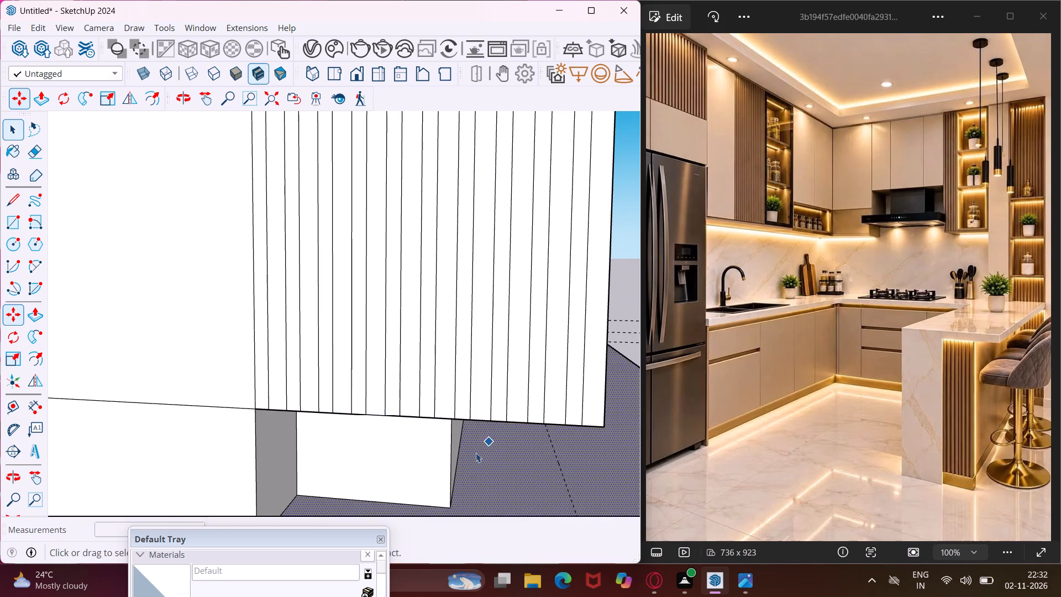
Pull the peninsula countertop's long outer side edge outward by 8 1/2" to form a seating overhang.
scroll(308, 481, down, 15)
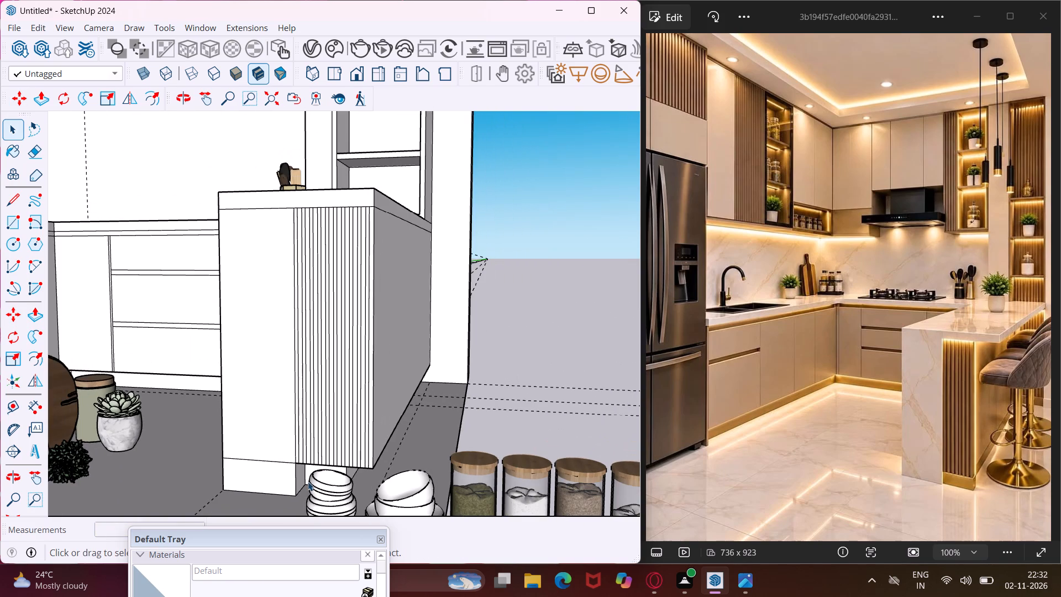
middle_drag(381, 363, 291, 383)
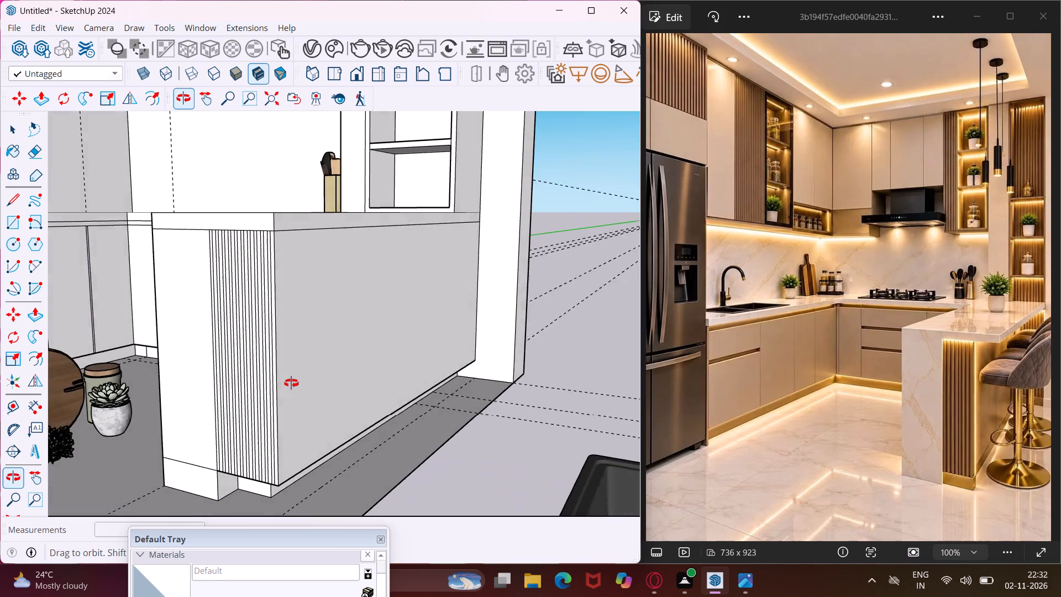
middle_drag(291, 383, 290, 383)
scroll(284, 369, up, 1)
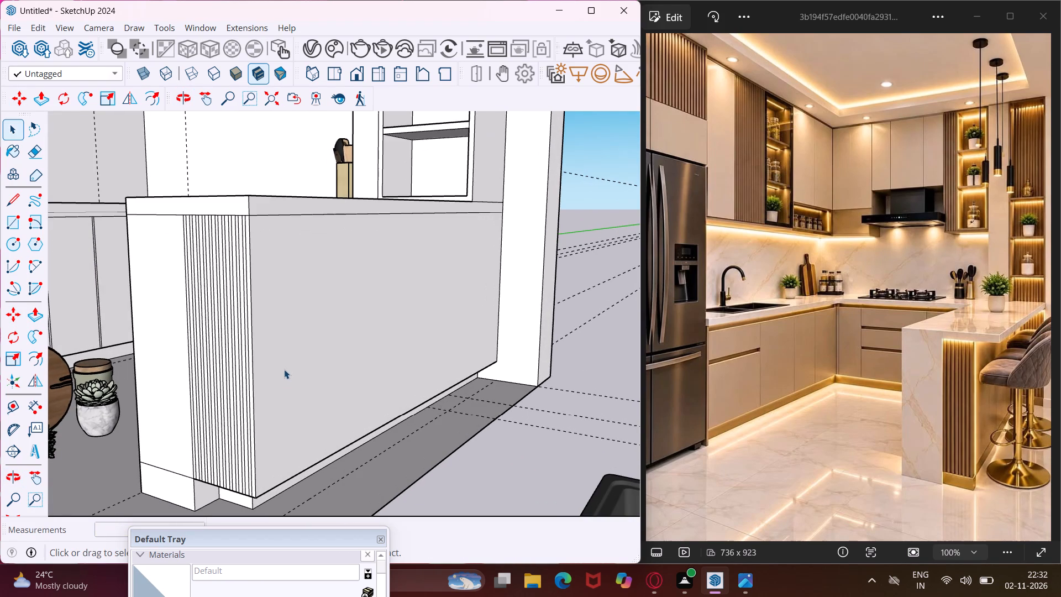
scroll(265, 212, up, 4)
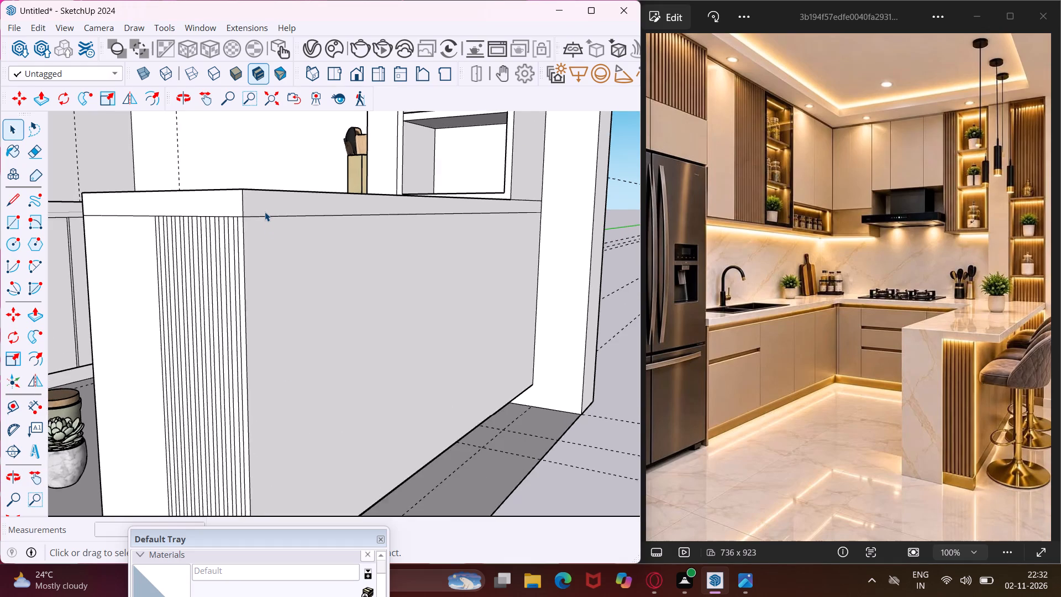
click(264, 202)
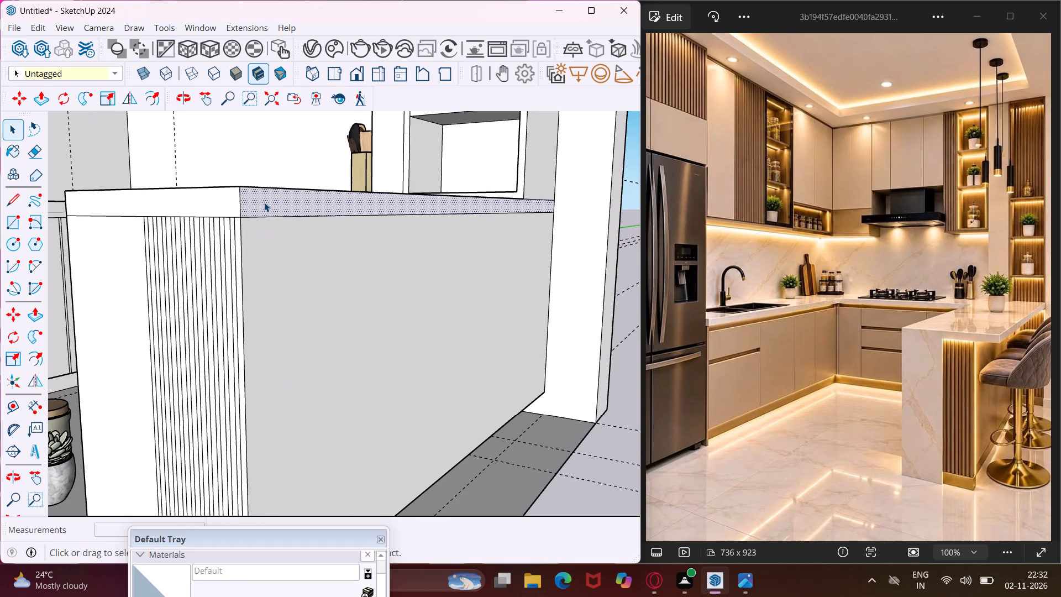
key(p)
click(264, 202)
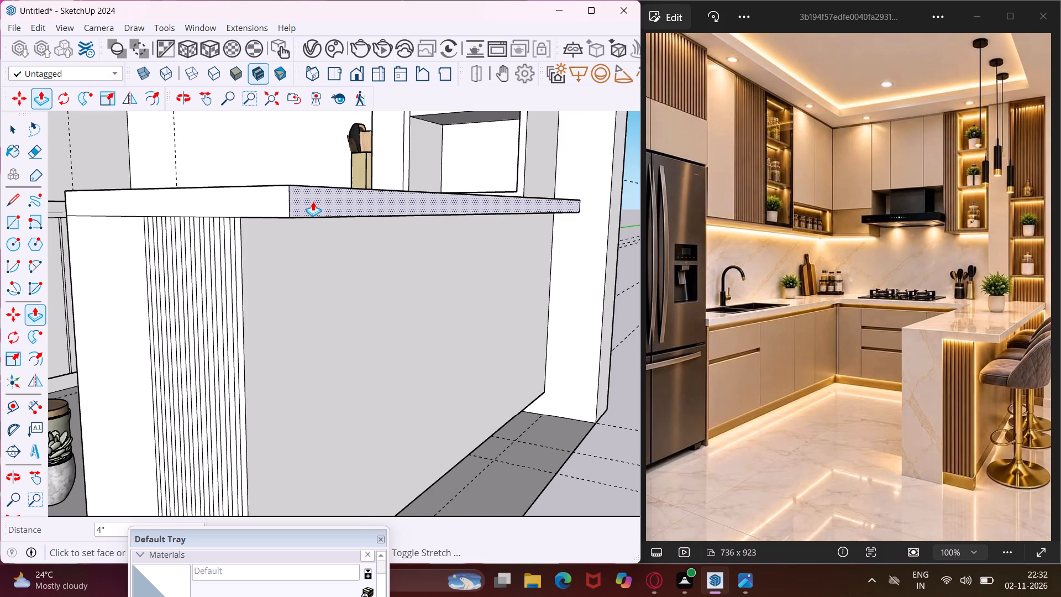
middle_drag(311, 197, 349, 146)
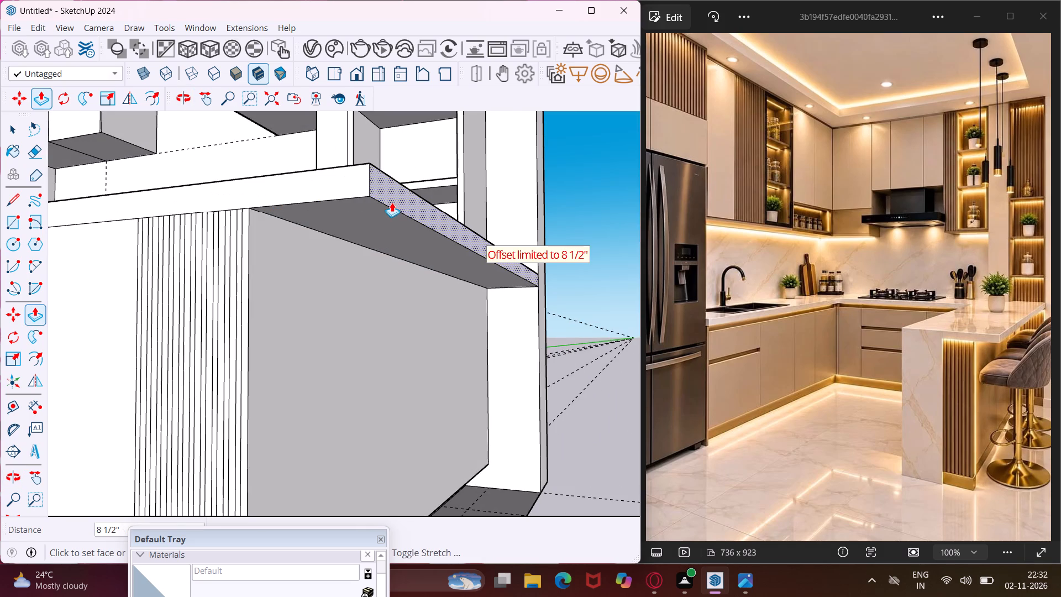
click(392, 202)
Pull the end edge of the peninsula countertop outward by 1".
middle_drag(370, 192, 360, 259)
key(Escape)
click(320, 198)
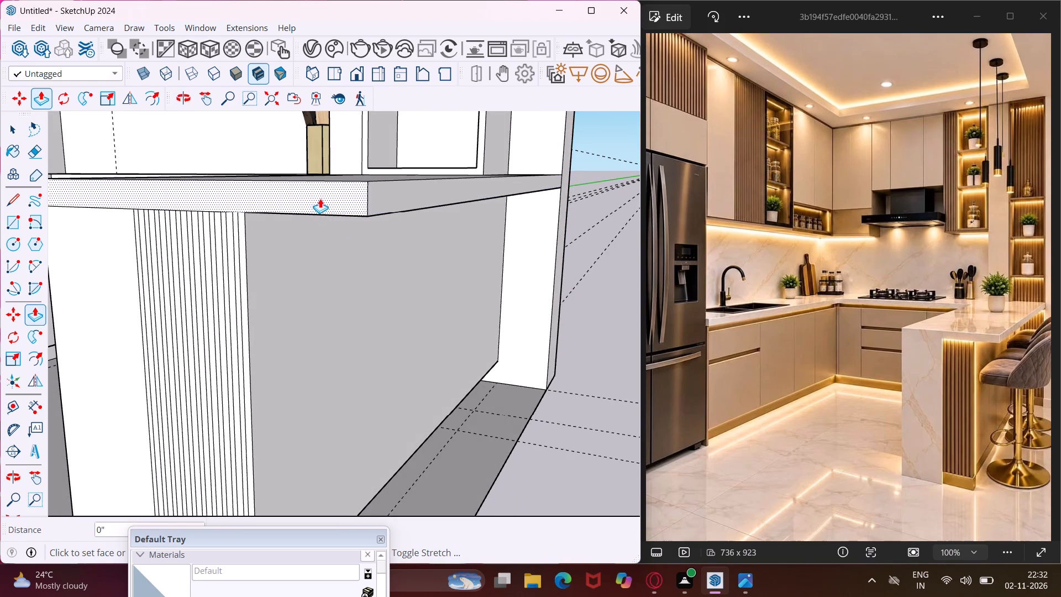
click(312, 200)
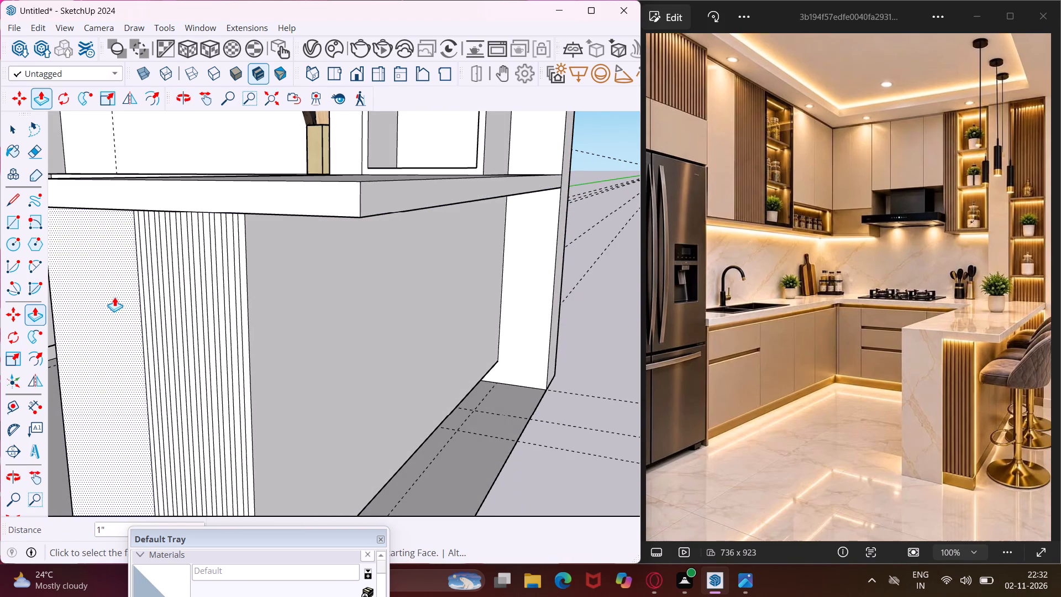
Pull the plain panel beside the slats and the toe-kick below it outward by the same 1".
double_click(114, 297)
scroll(228, 195, down, 5)
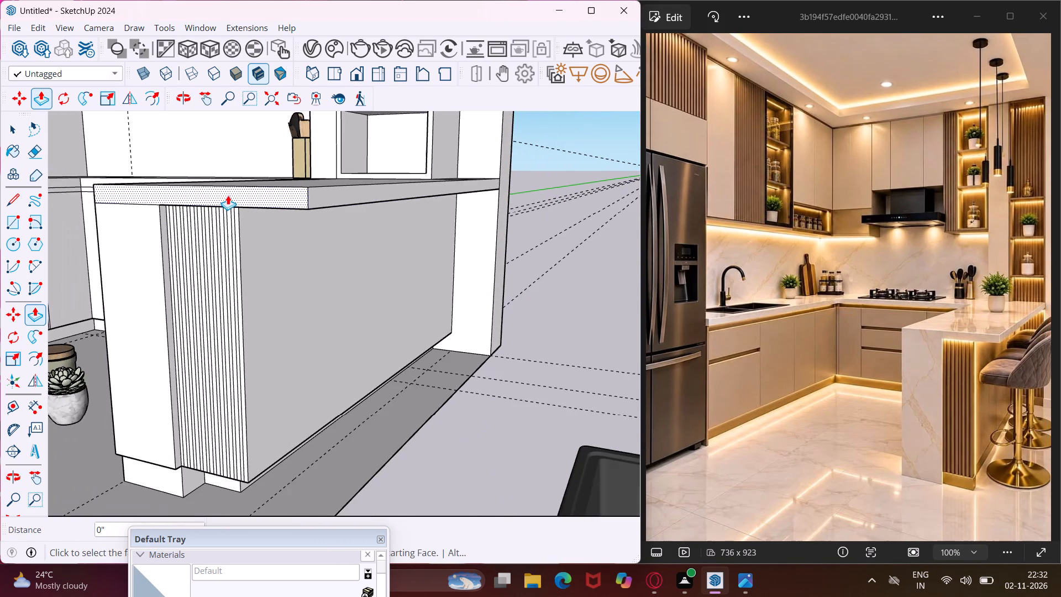
scroll(228, 188, down, 5)
scroll(166, 373, up, 3)
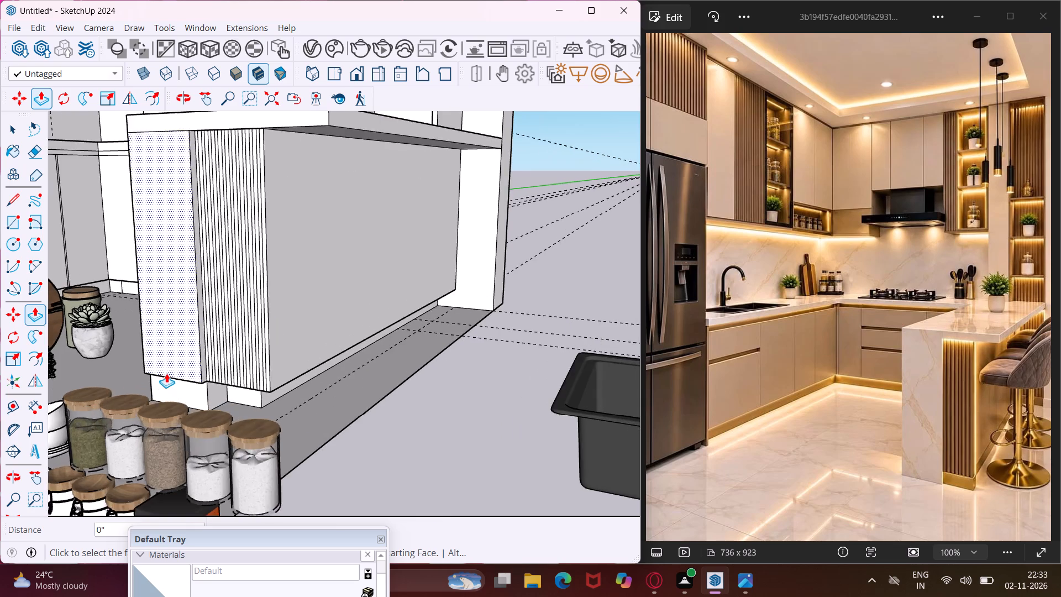
scroll(172, 376, up, 3)
double_click(176, 392)
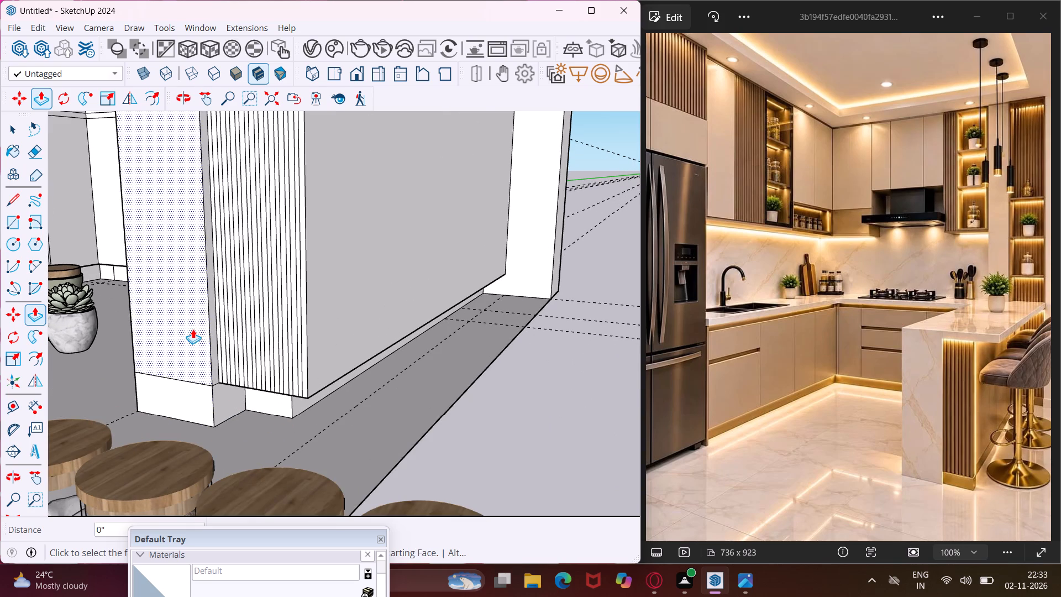
Examine the whole kitchen model from several angles, including the upper cabinets beside the fridge.
scroll(193, 329, down, 14)
middle_drag(193, 327, 233, 336)
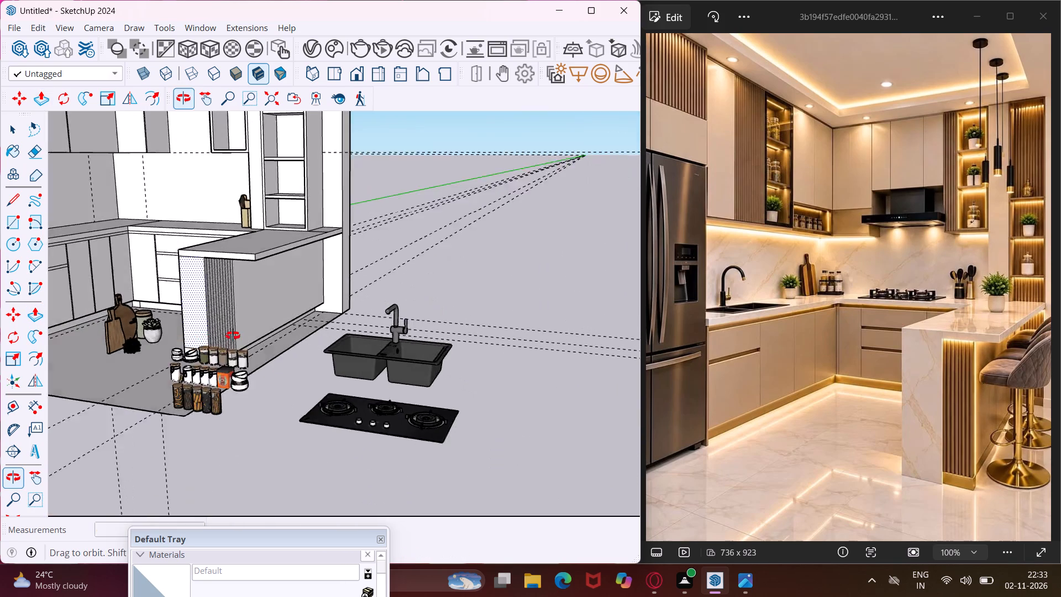
middle_drag(233, 336, 350, 349)
scroll(395, 309, down, 5)
key(Escape)
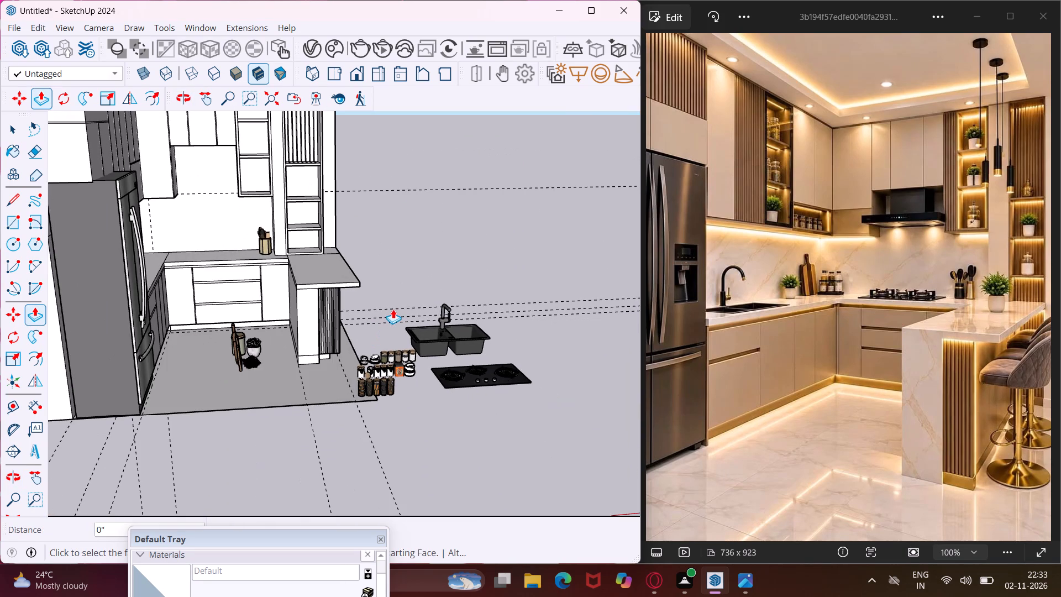
key(space)
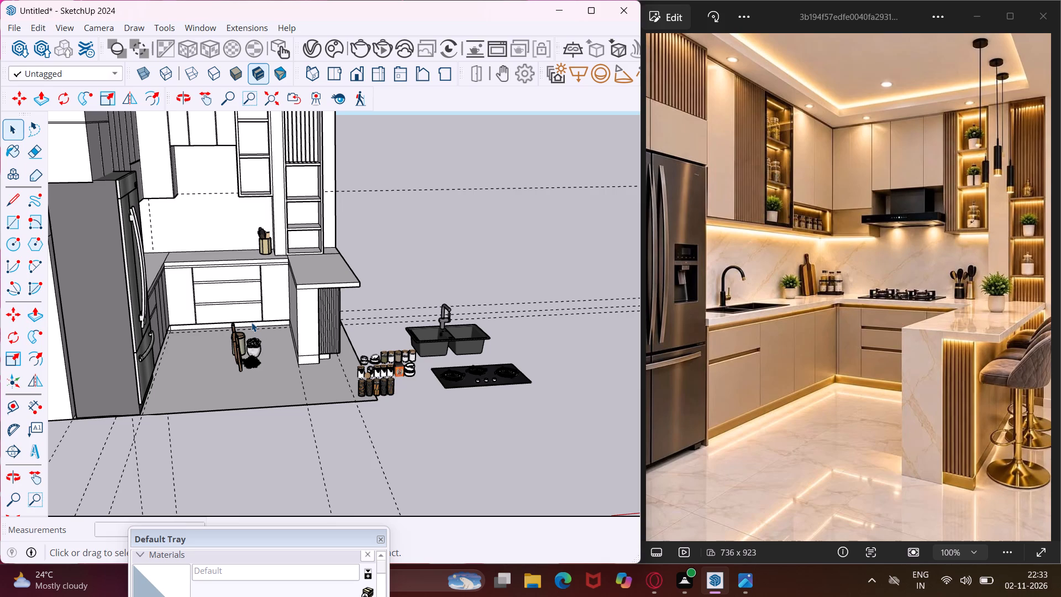
scroll(251, 322, down, 5)
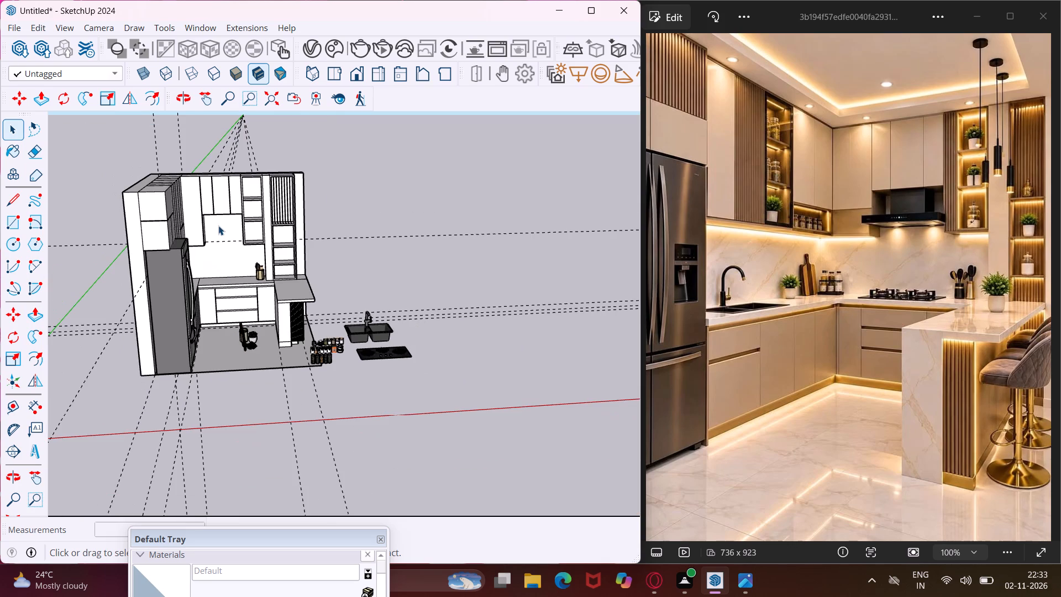
middle_drag(205, 207, 0, 254)
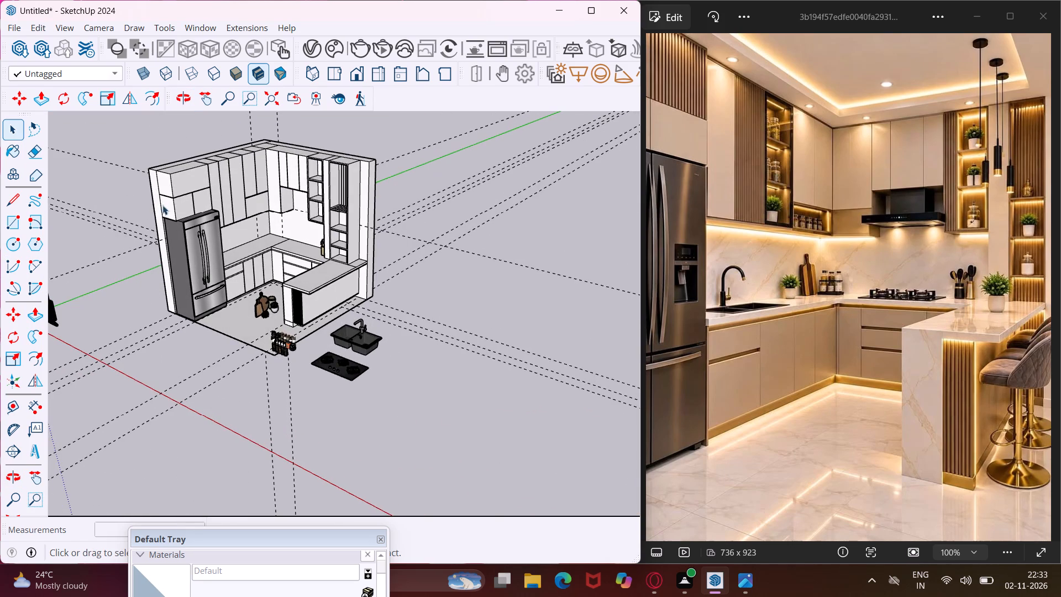
scroll(165, 183, up, 10)
middle_drag(292, 196, 162, 200)
scroll(337, 131, up, 7)
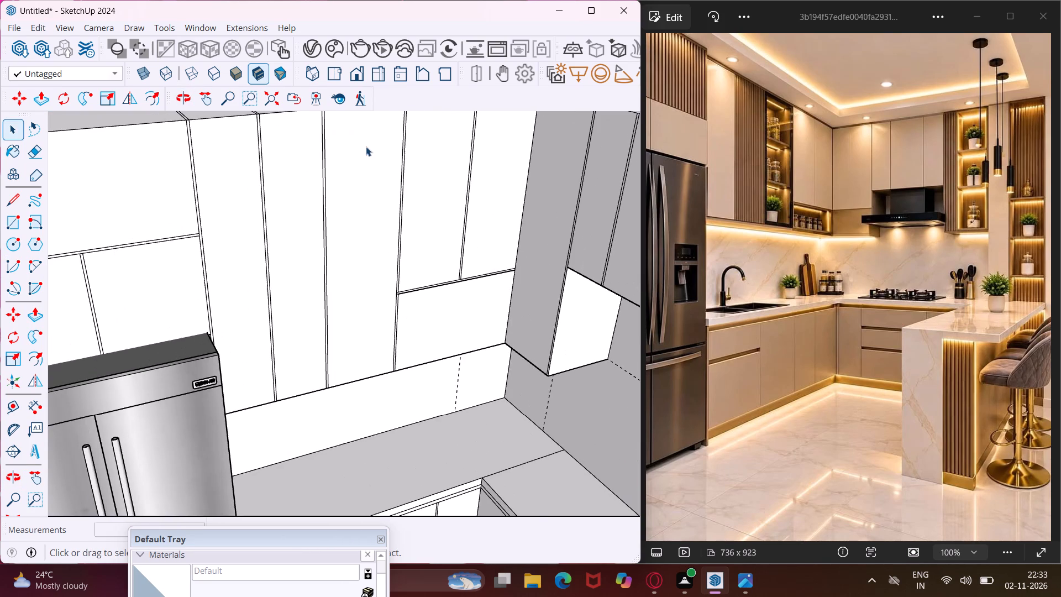
Offset the outline of the tall narrow upper cabinet panel, third from the fridge cabinets, inward by 1".
click(374, 158)
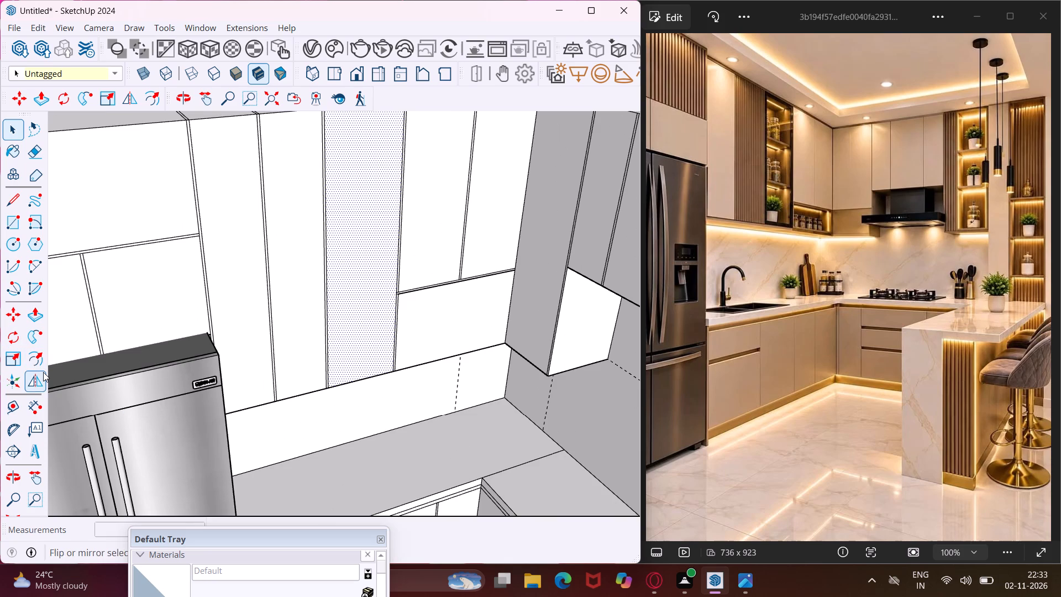
click(43, 364)
scroll(342, 331, up, 3)
click(337, 329)
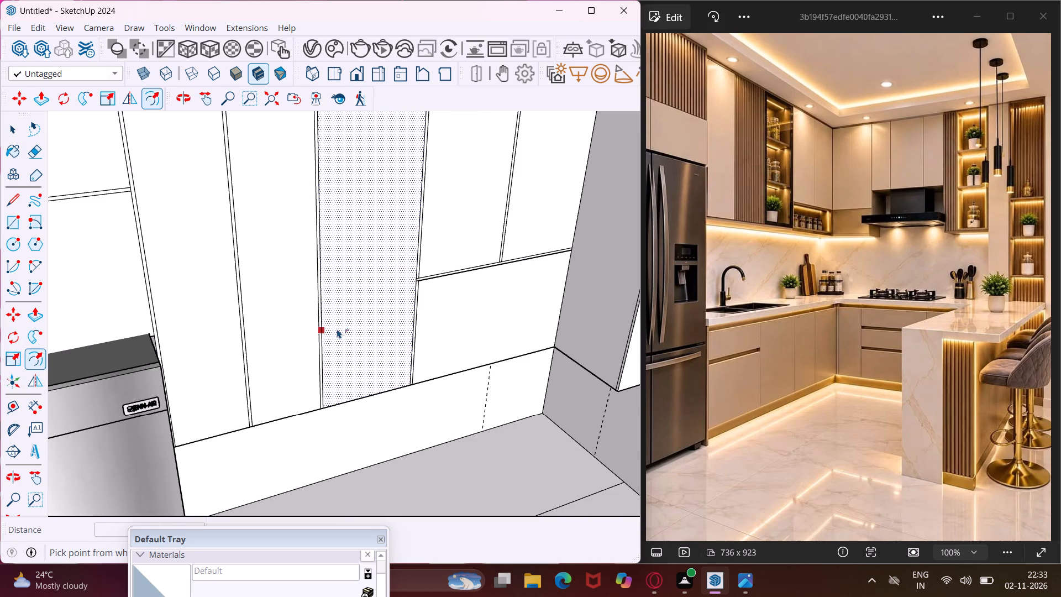
text(1")
key(Return)
key(Escape)
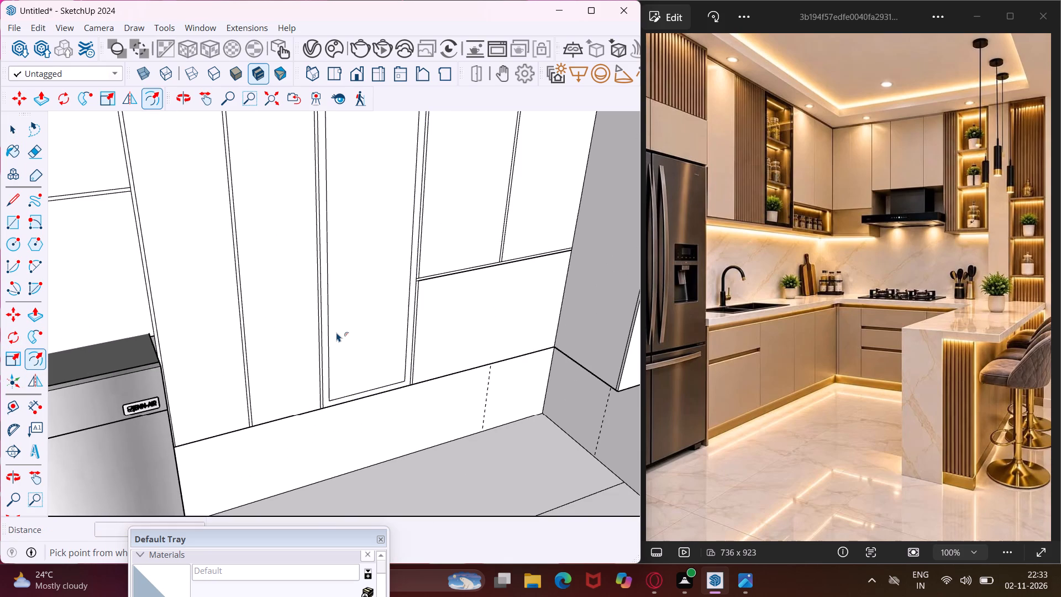
key(space)
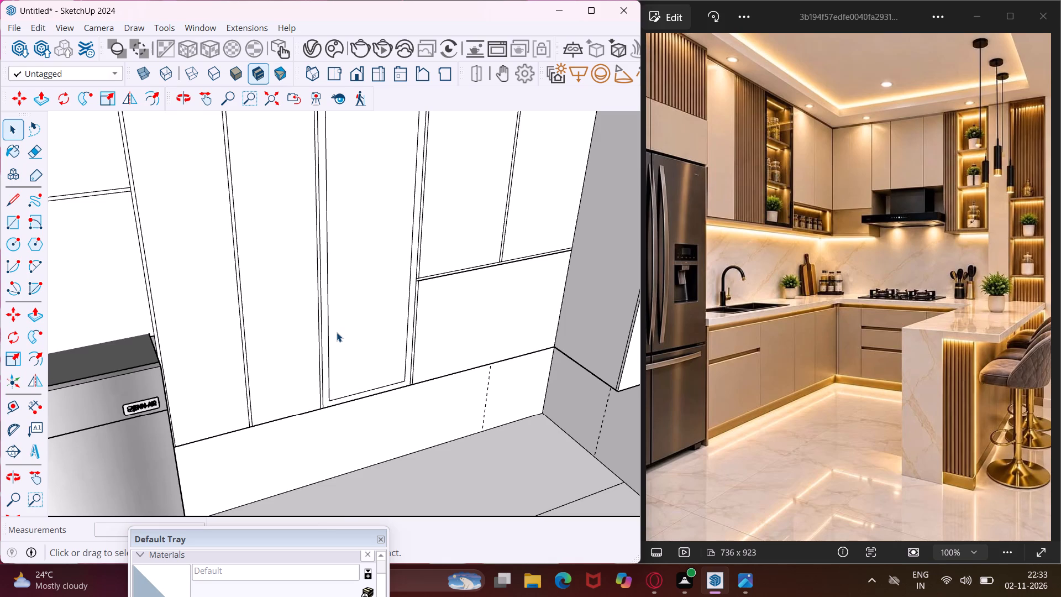
Push the tall panel's inner face back 1' to form an open recess.
scroll(337, 332, down, 5)
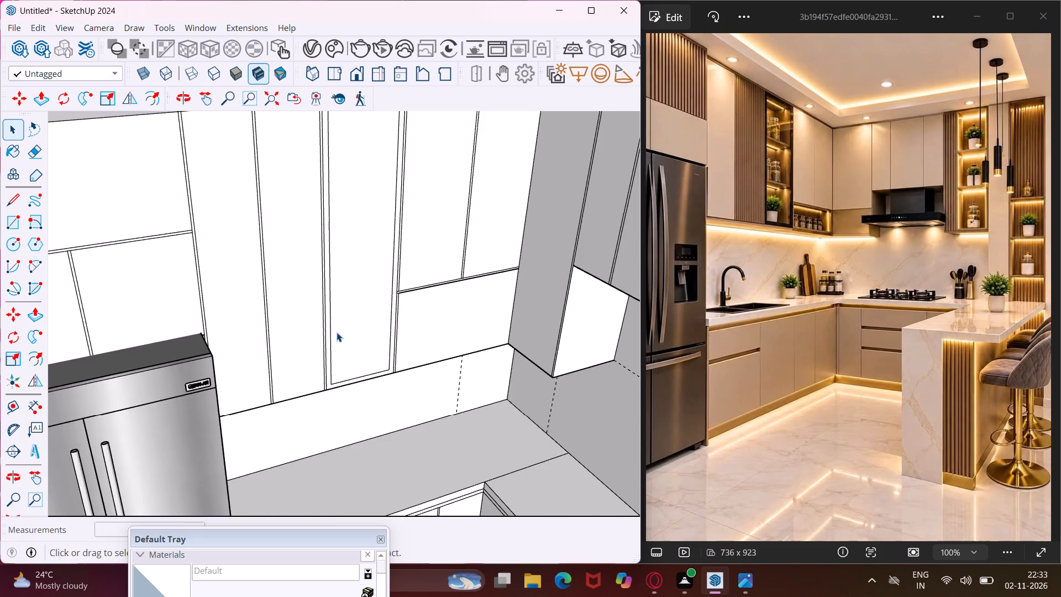
scroll(337, 332, down, 3)
scroll(353, 216, up, 5)
click(353, 216)
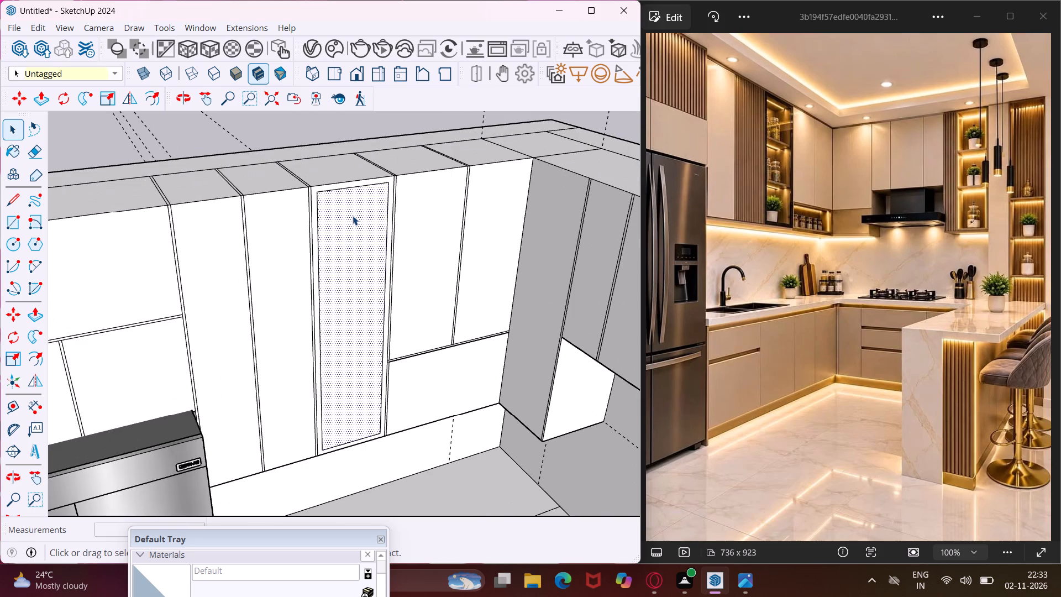
key(p)
click(353, 216)
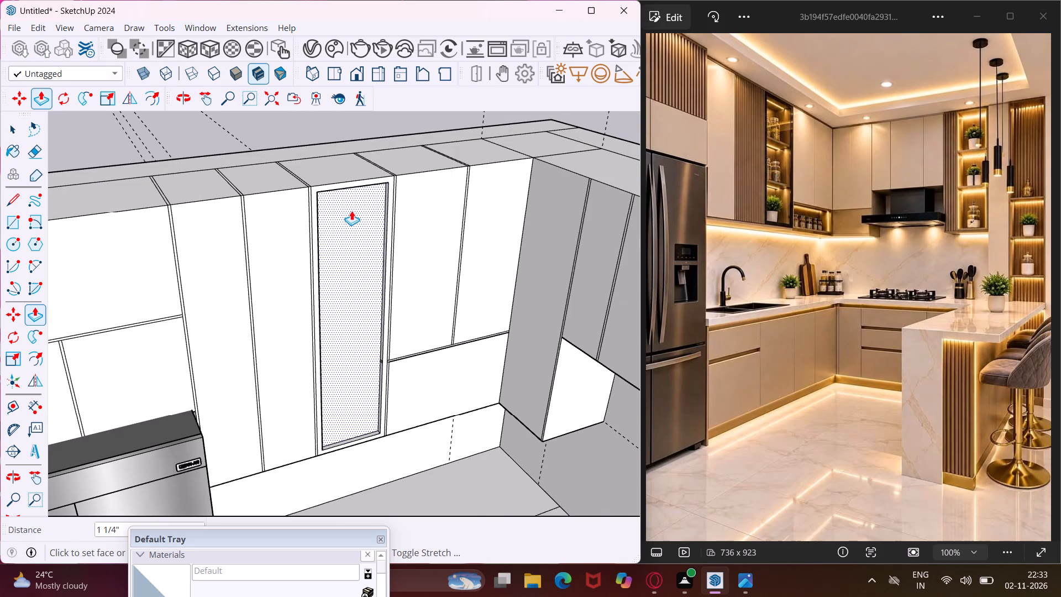
text(1')
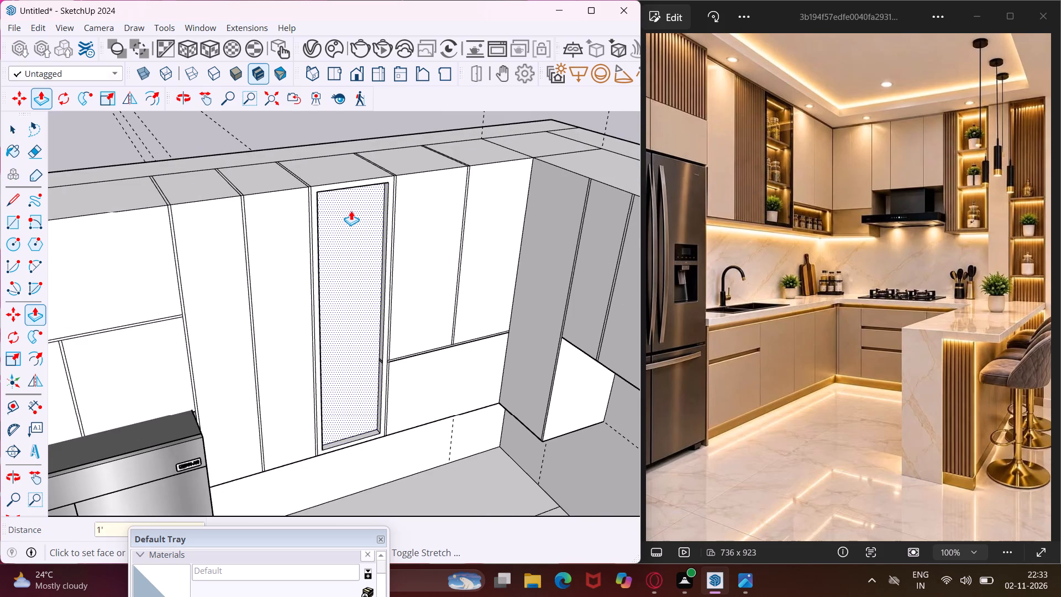
key(Return)
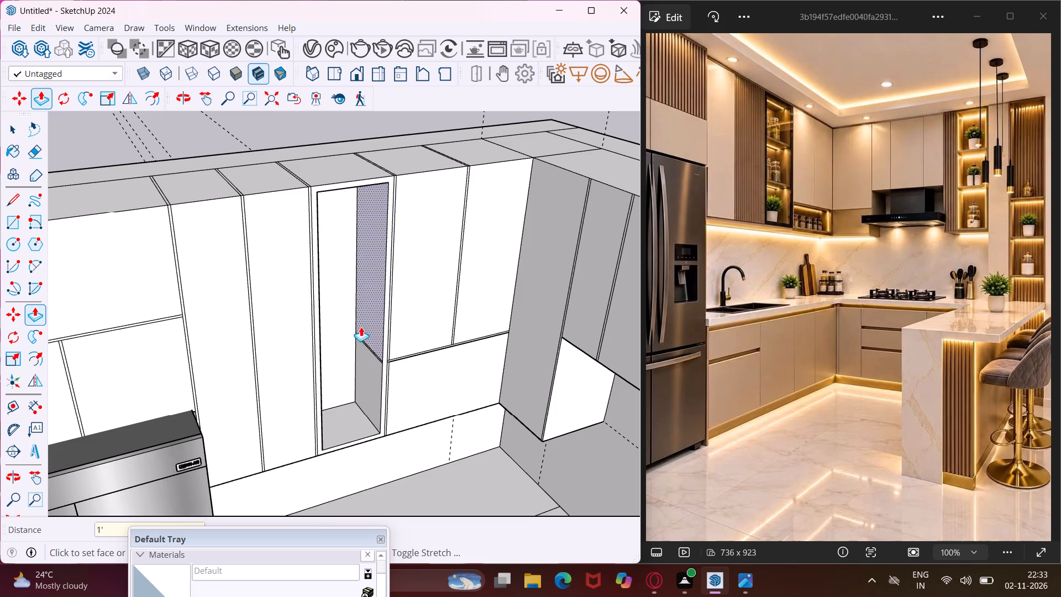
key(Escape)
key(space)
Erase the stray divider lines crossing the inner side wall of the tall recess.
scroll(374, 355, up, 5)
middle_drag(374, 355, 289, 359)
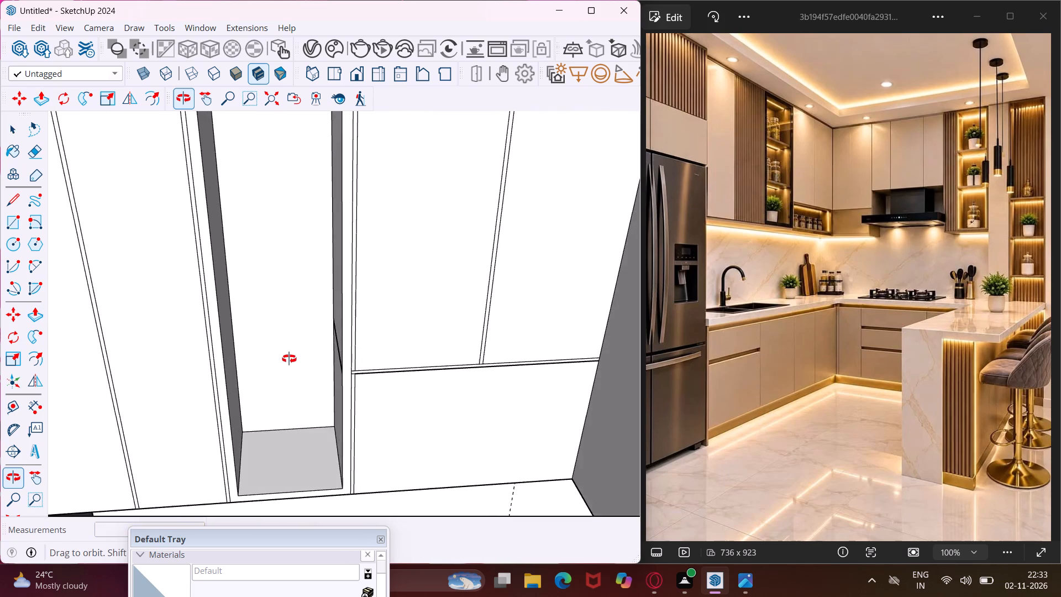
middle_drag(289, 359, 369, 367)
scroll(369, 367, up, 1)
key(e)
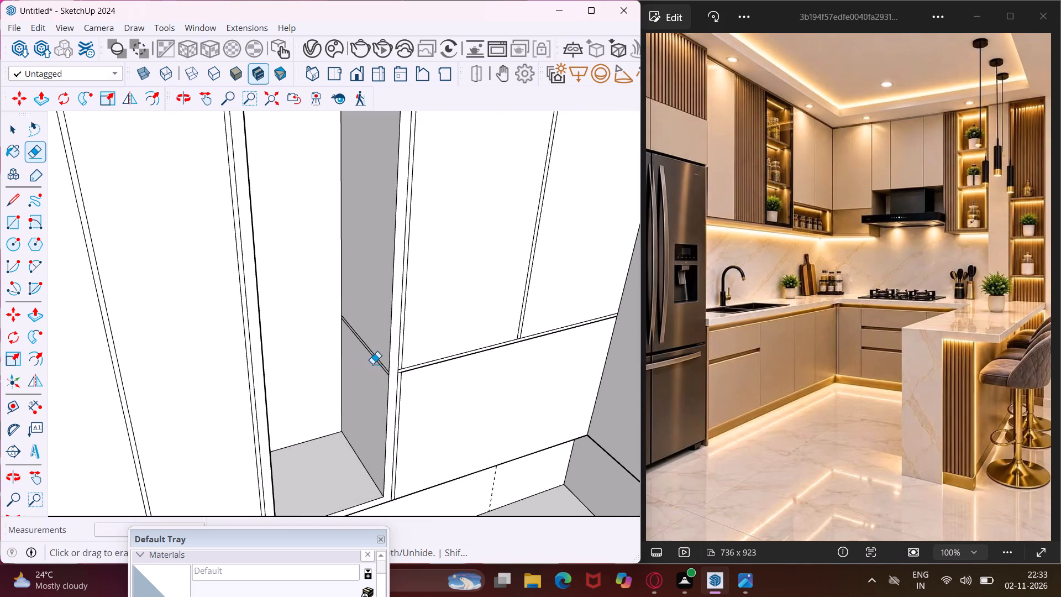
click(372, 364)
drag(372, 364, 384, 345)
key(Escape)
key(space)
Offset the outline of the low horizontal panel beneath the two short upper doors inward by 1".
scroll(332, 371, down, 7)
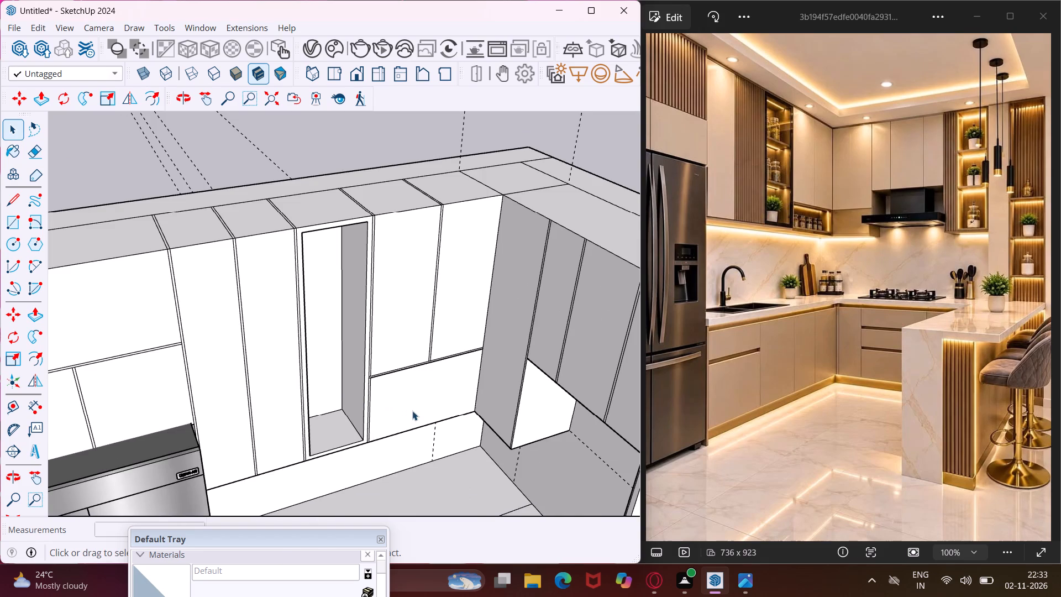
middle_drag(414, 411, 397, 416)
scroll(397, 416, up, 6)
click(409, 401)
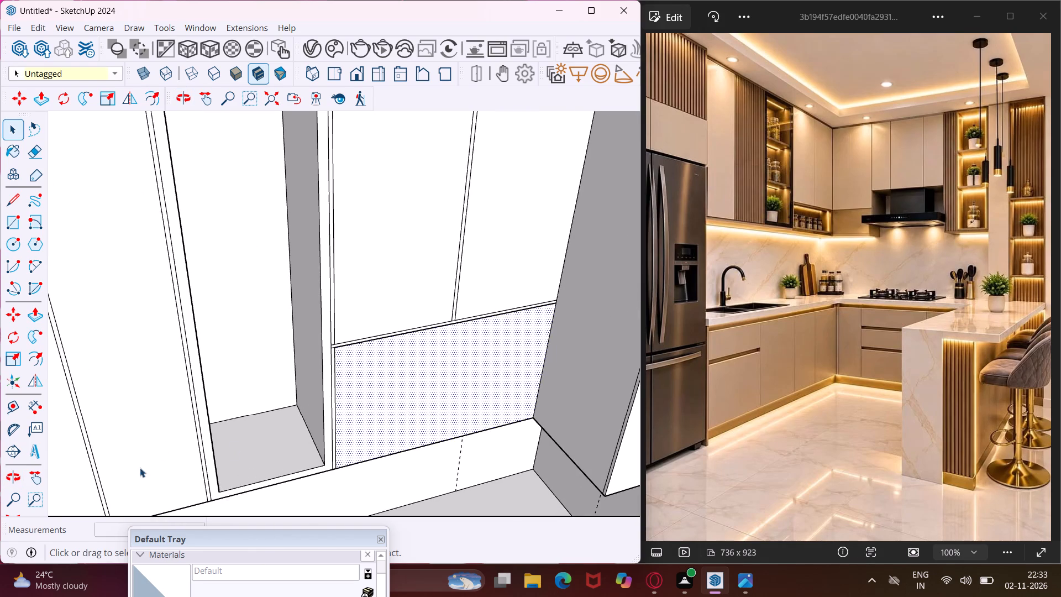
click(35, 361)
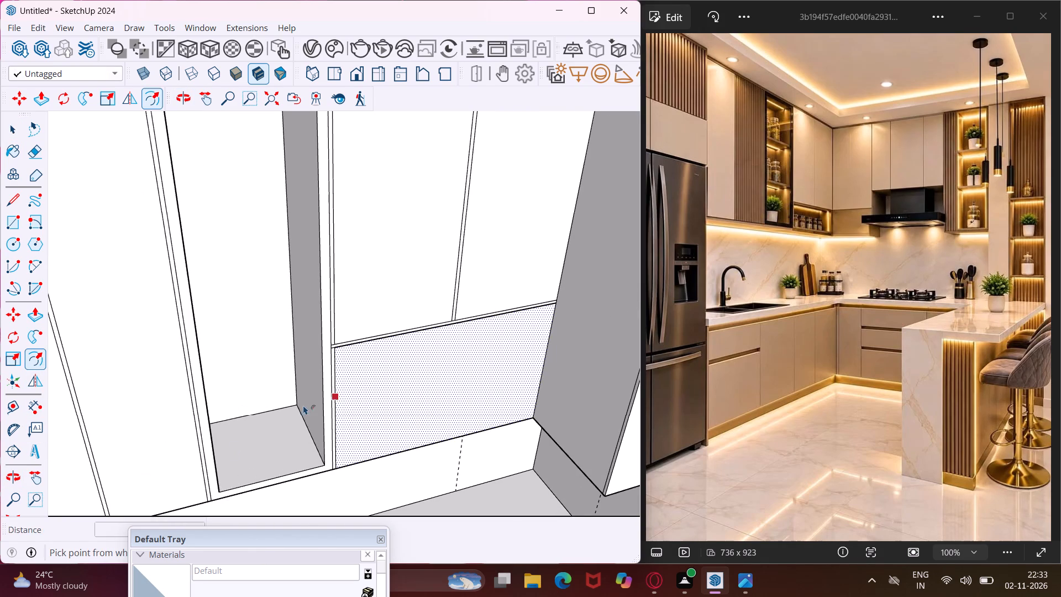
click(351, 409)
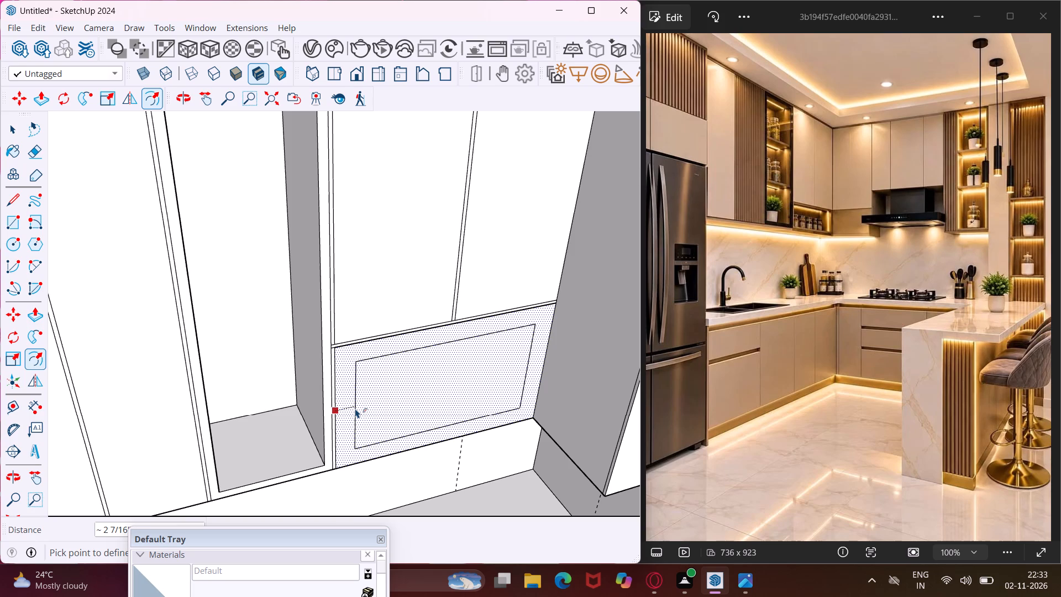
text(1")
key(Return)
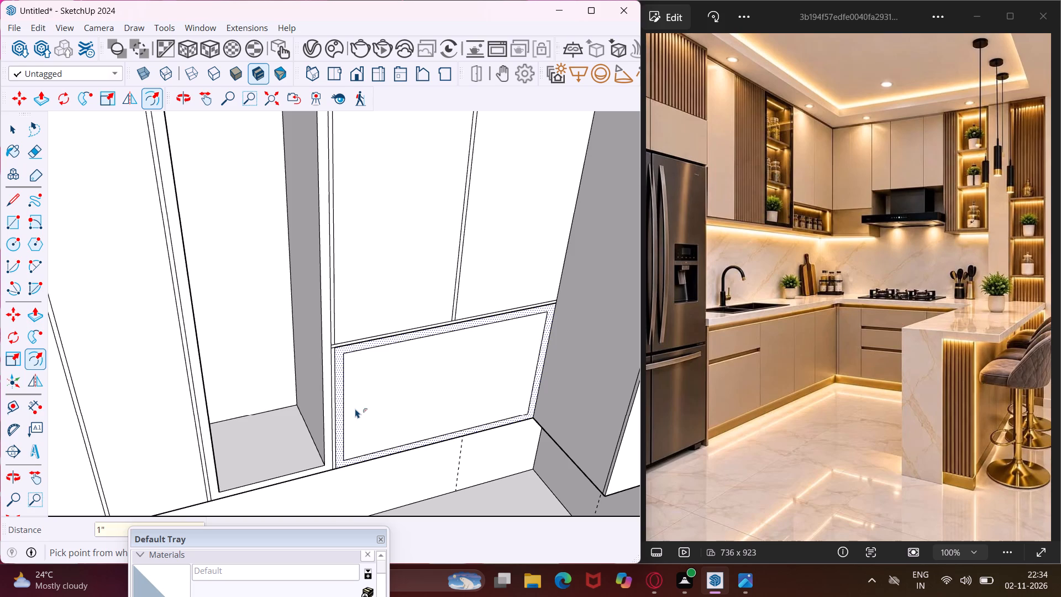
scroll(355, 409, down, 3)
key(Escape)
key(space)
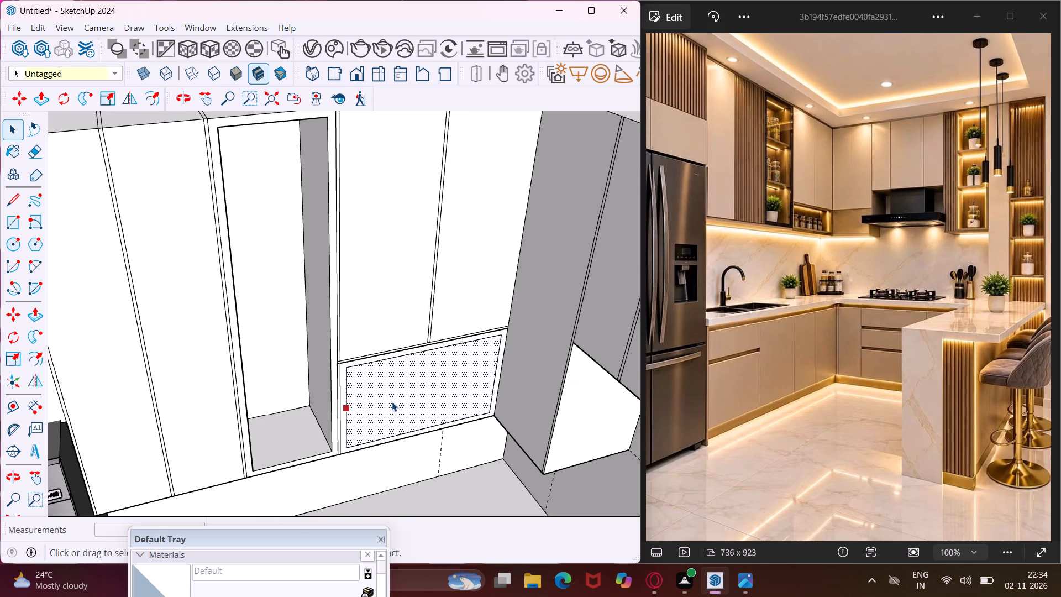
Push the low horizontal panel's inner face back 1' to form an open niche.
click(392, 401)
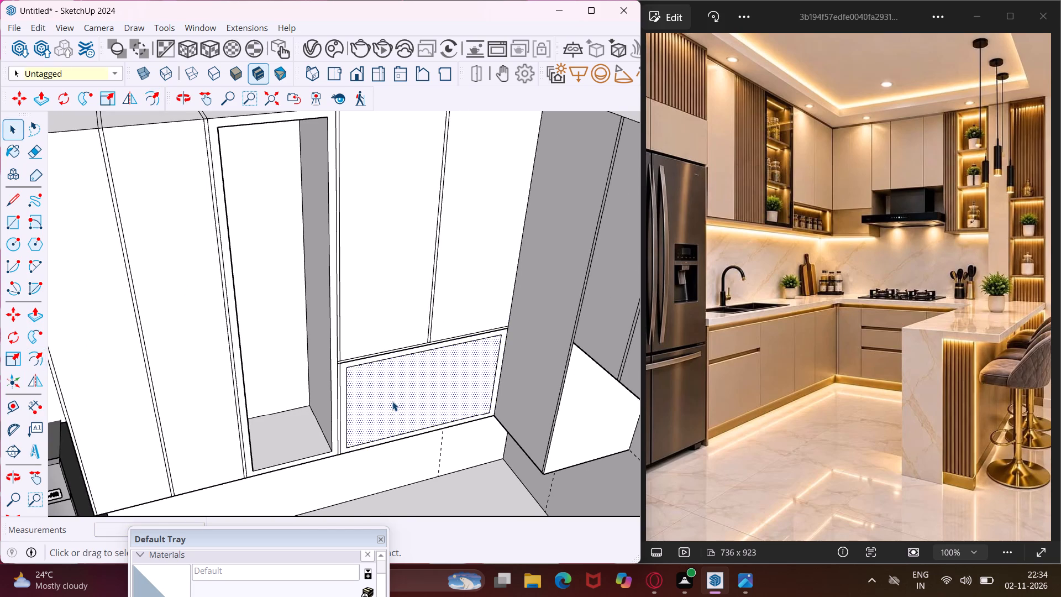
key(p)
click(392, 401)
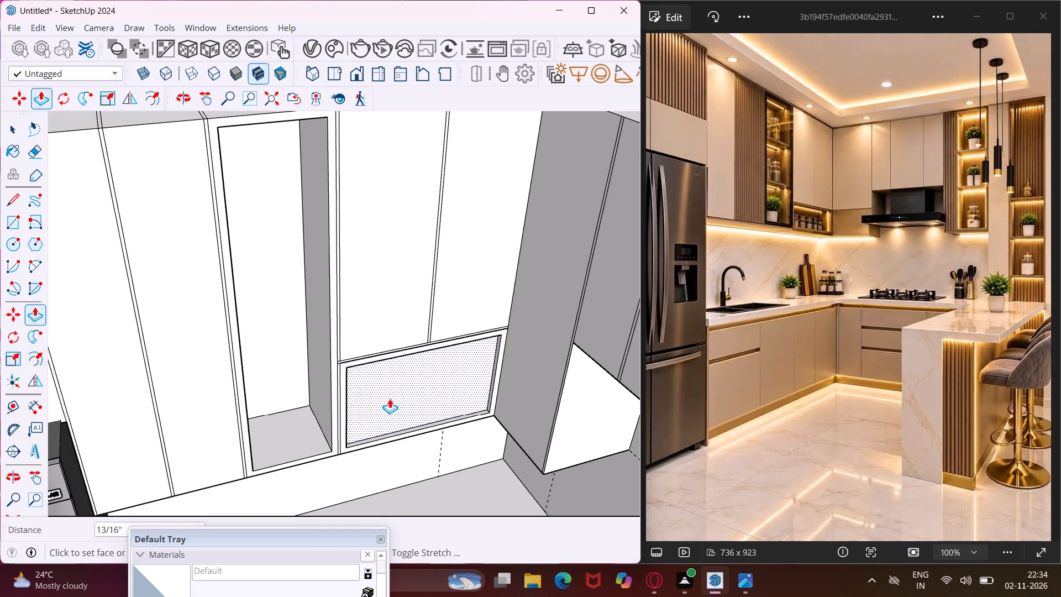
text(1')
key(Return)
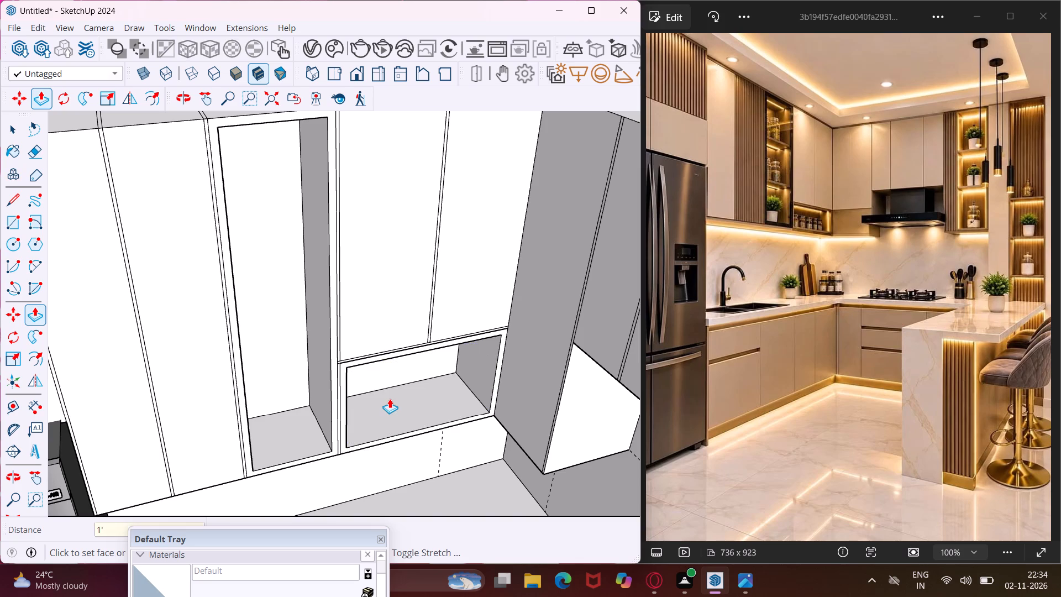
scroll(382, 396, down, 4)
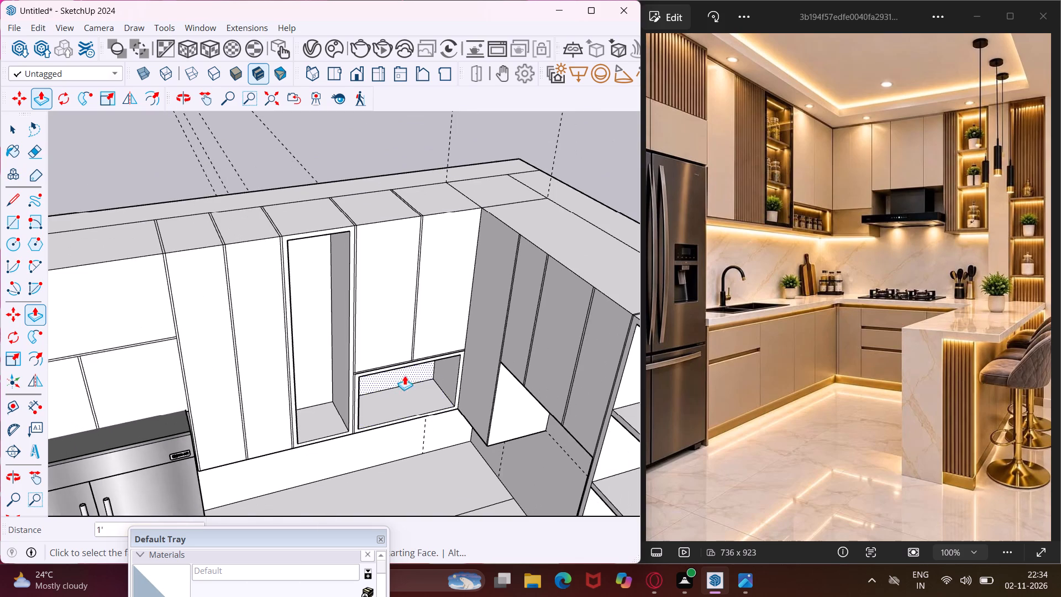
scroll(463, 360, down, 1)
middle_drag(463, 360, 613, 349)
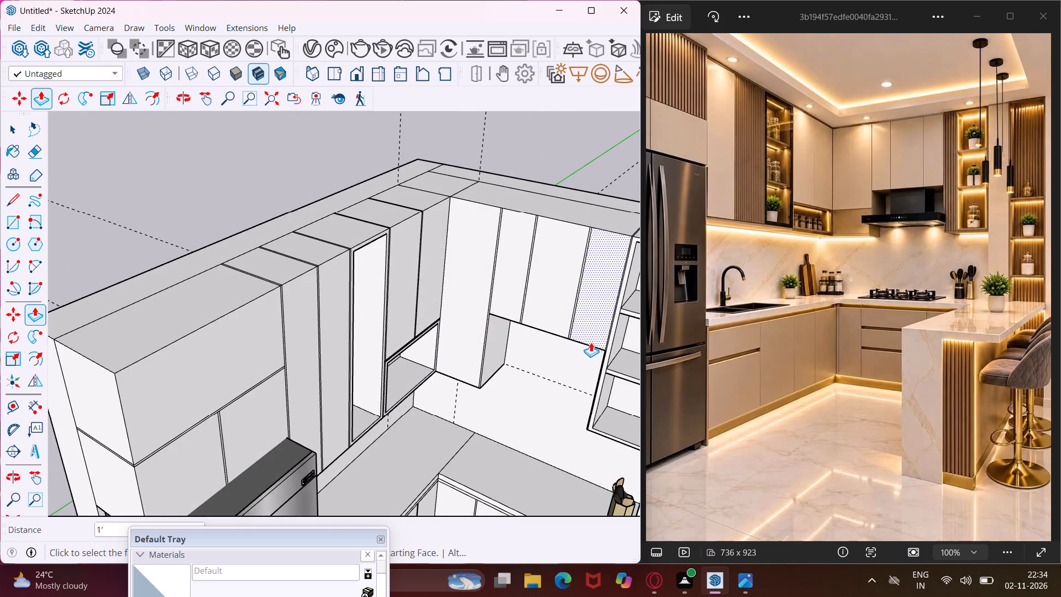
key(Escape)
key(space)
Draw two parallel lines about 1' 2" long across the adjoining corner cabinet's face, continuing the divider gap above the low niche.
scroll(556, 330, up, 4)
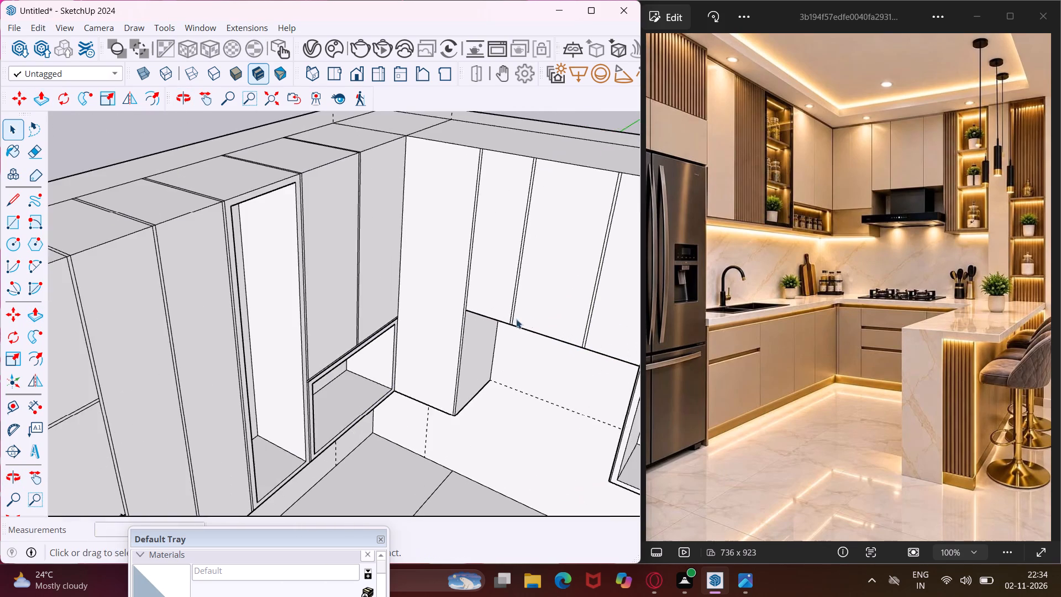
scroll(497, 324, up, 8)
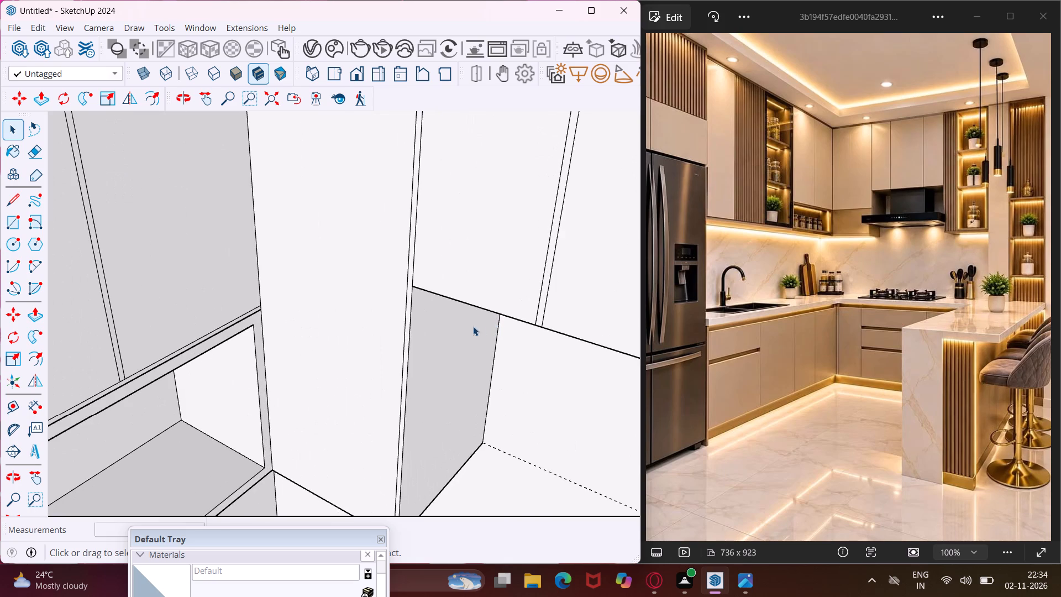
click(10, 200)
scroll(237, 336, up, 7)
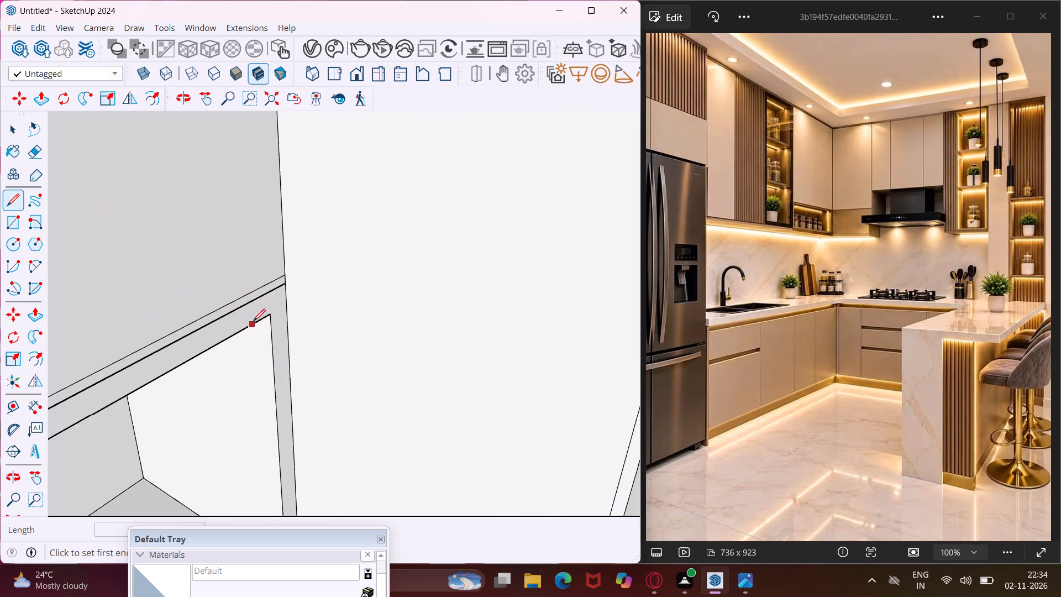
click(283, 283)
scroll(308, 293, down, 3)
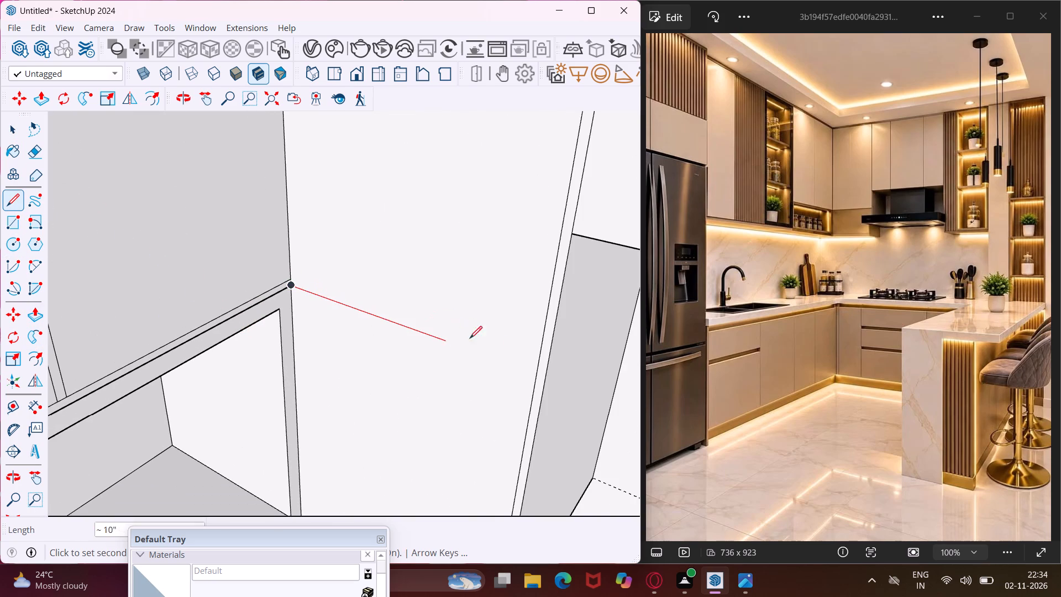
click(535, 372)
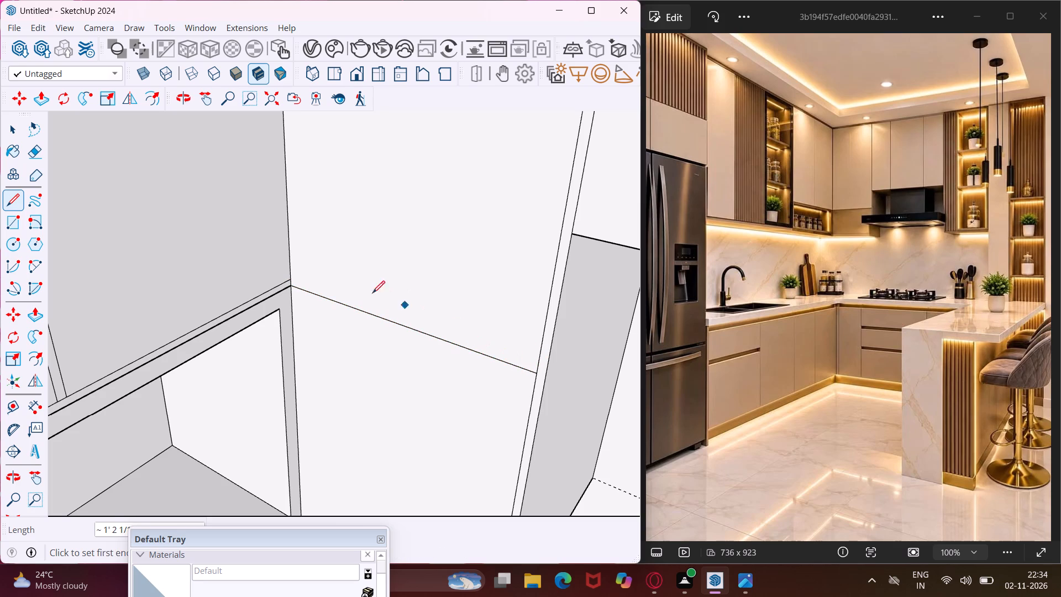
click(290, 281)
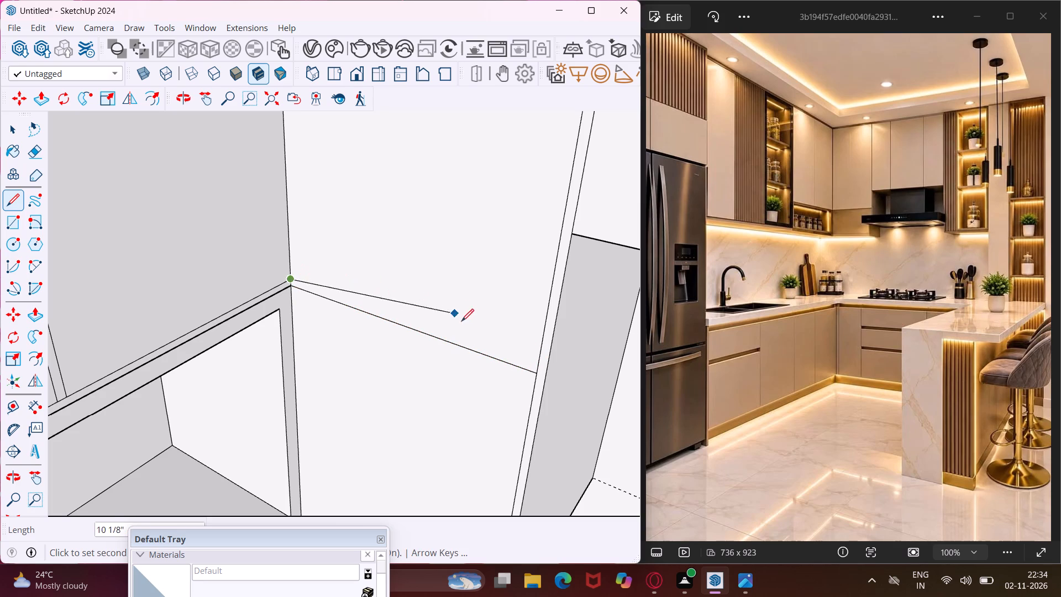
click(535, 362)
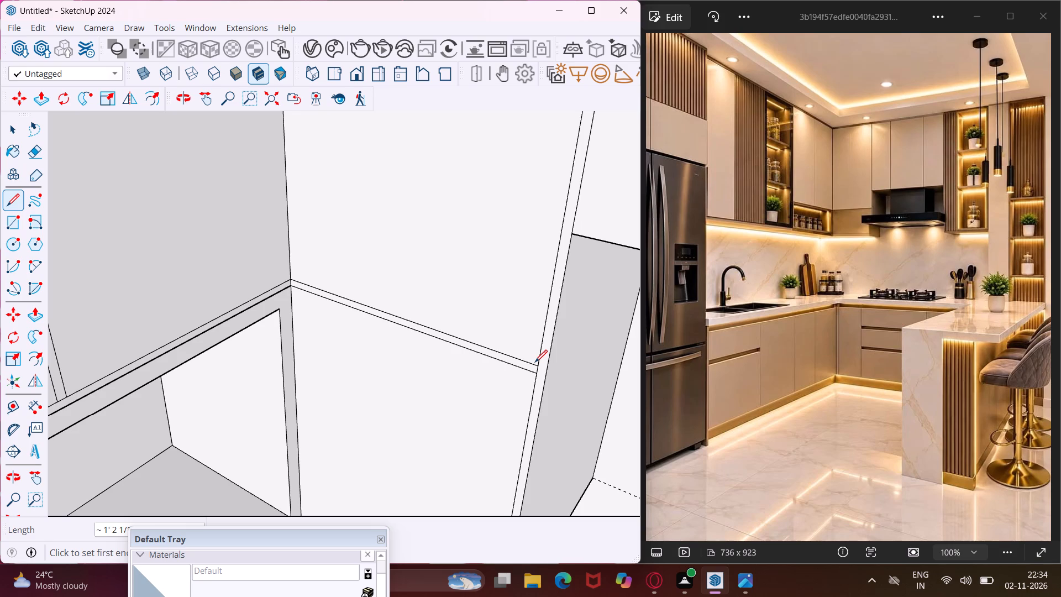
scroll(535, 362, down, 18)
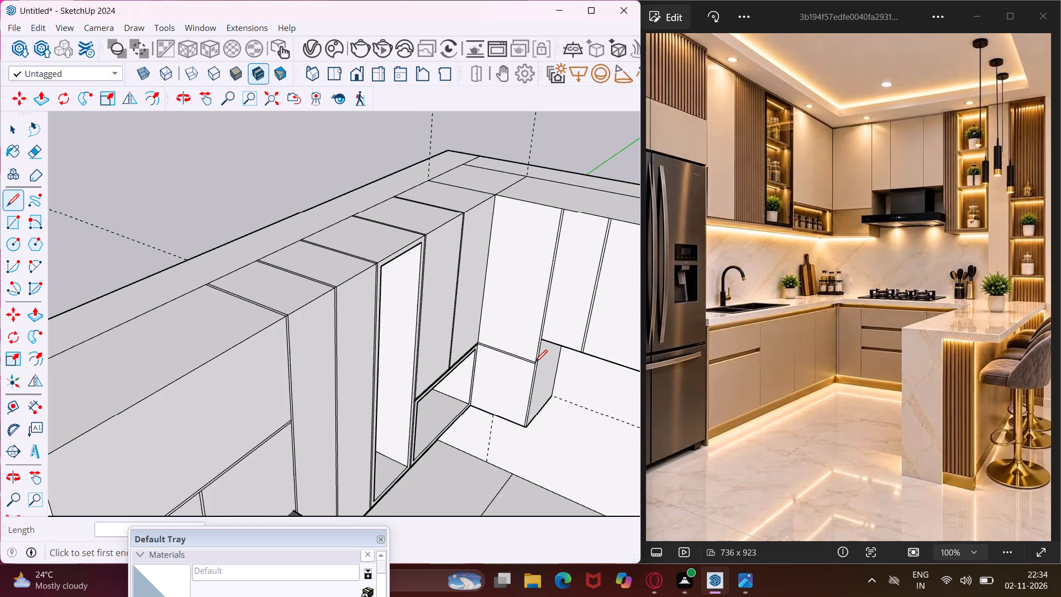
key(Escape)
key(space)
Draw a thin horizontal shelf rectangle about 1 1/4" high across the back face of the tall recess.
middle_drag(419, 381, 227, 398)
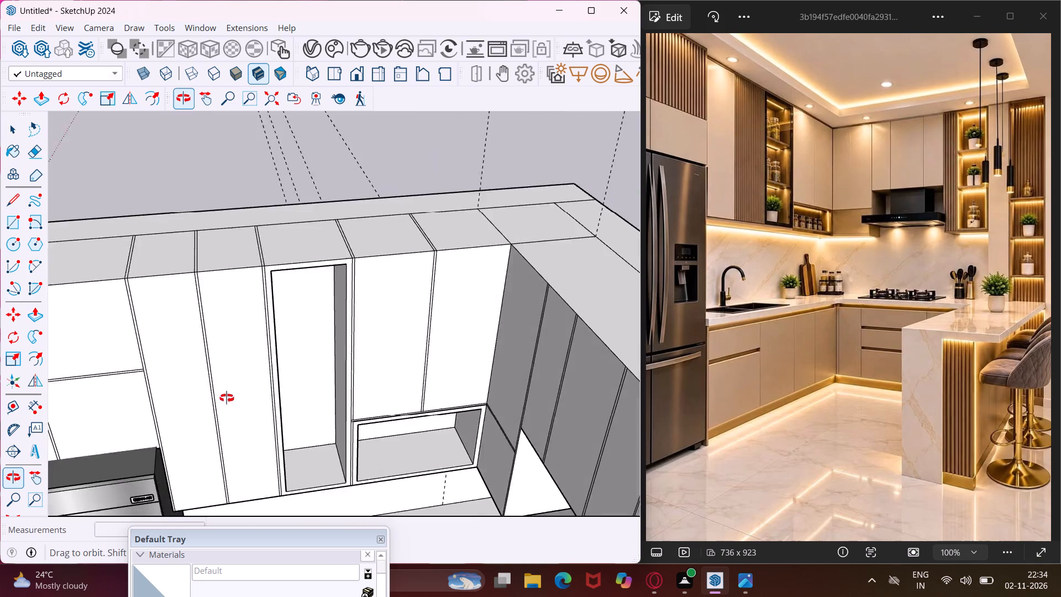
middle_drag(227, 398, 160, 286)
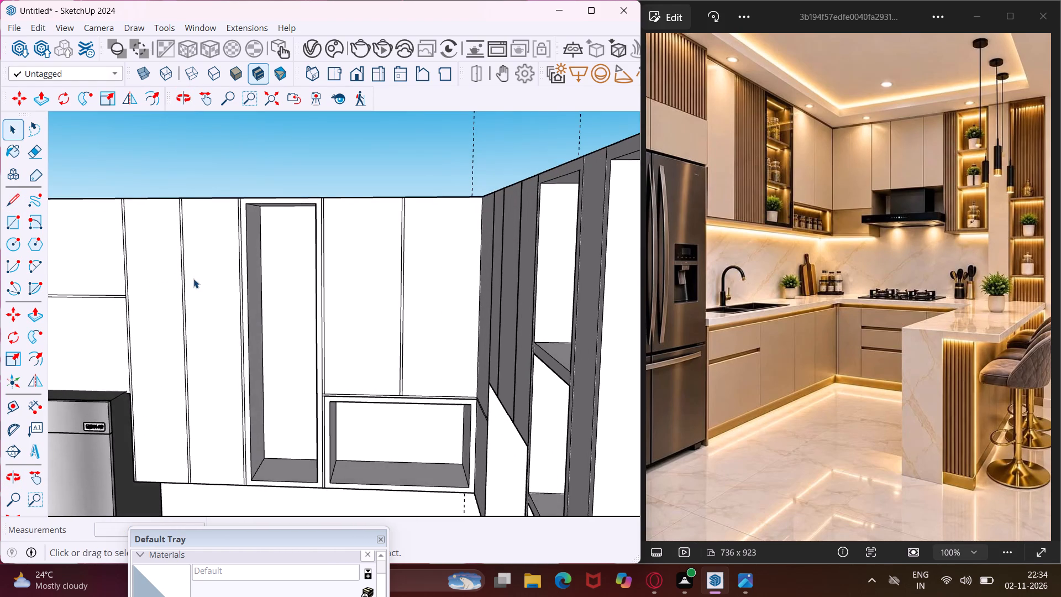
scroll(193, 279, up, 2)
middle_drag(193, 279, 207, 279)
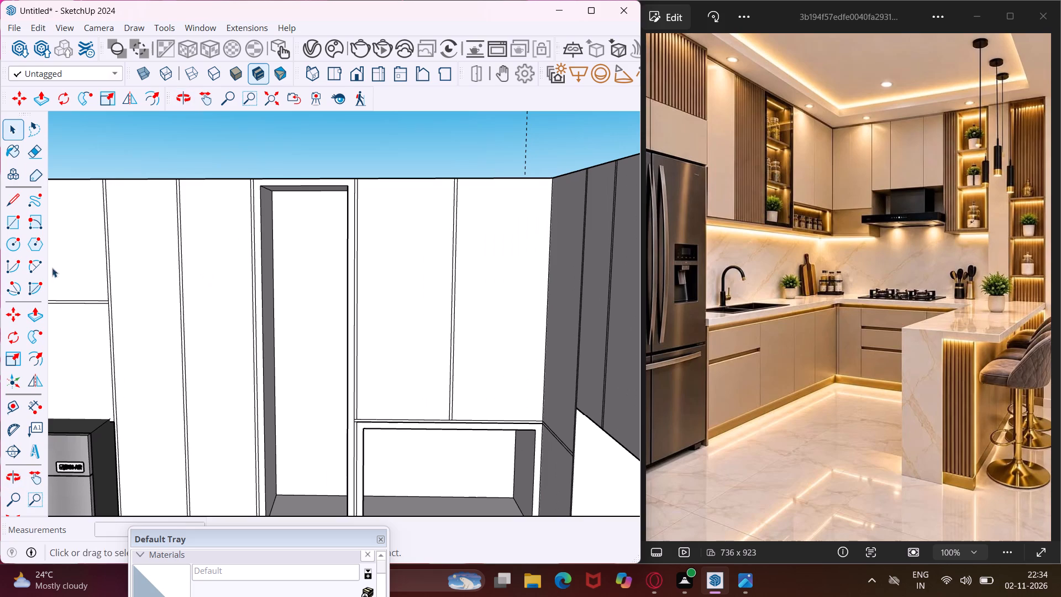
click(8, 228)
middle_drag(250, 288, 261, 292)
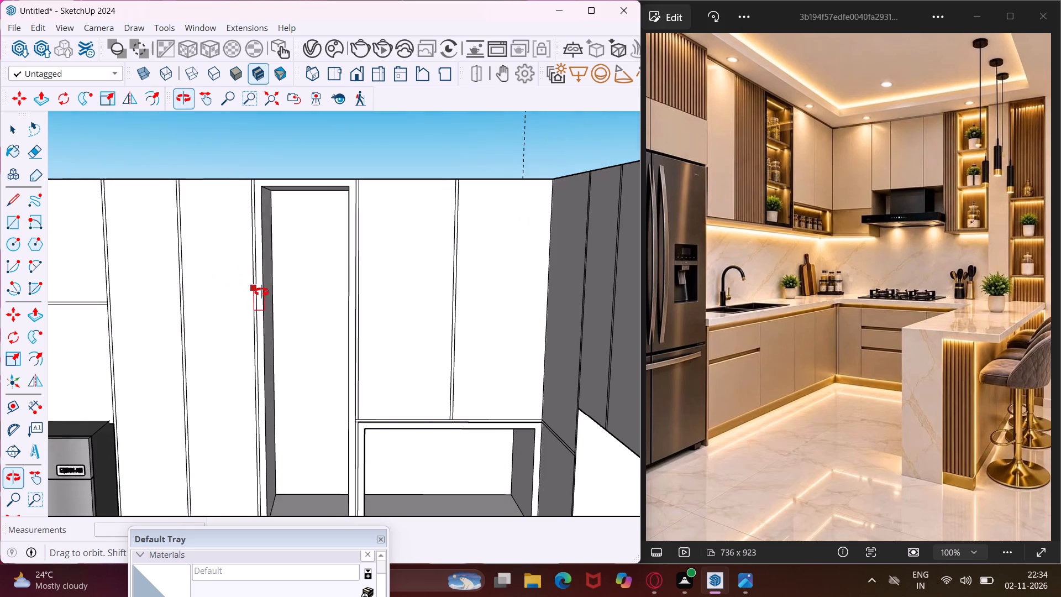
middle_drag(261, 292, 277, 295)
scroll(277, 295, up, 3)
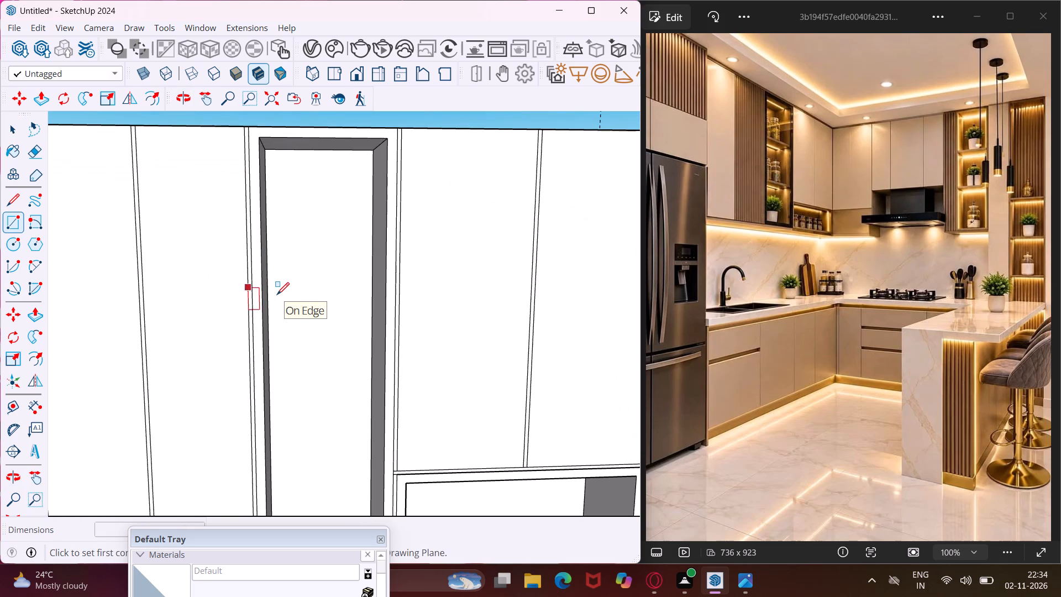
click(267, 288)
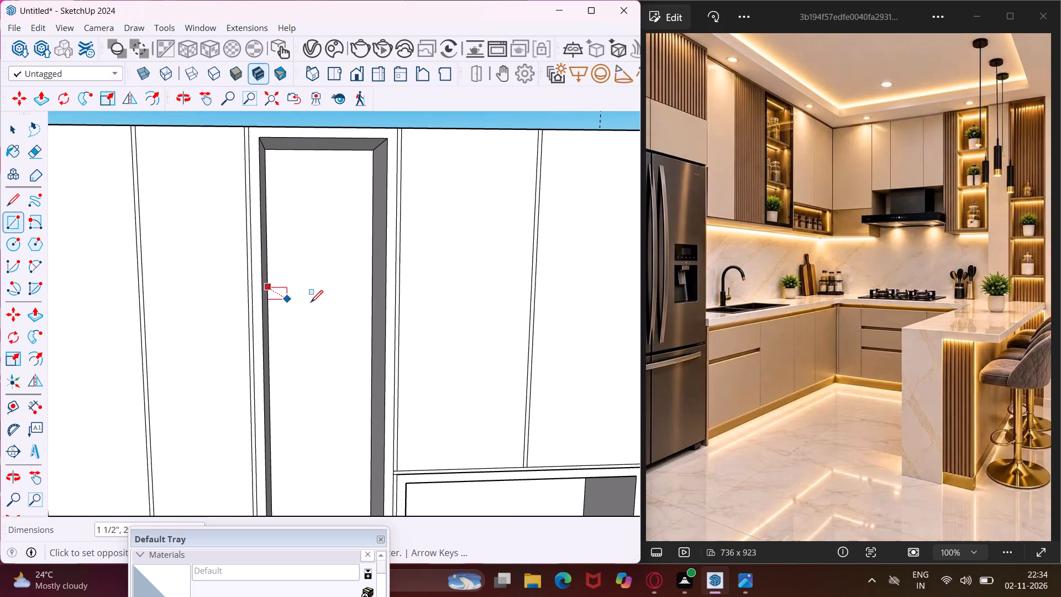
click(370, 298)
scroll(335, 283, down, 3)
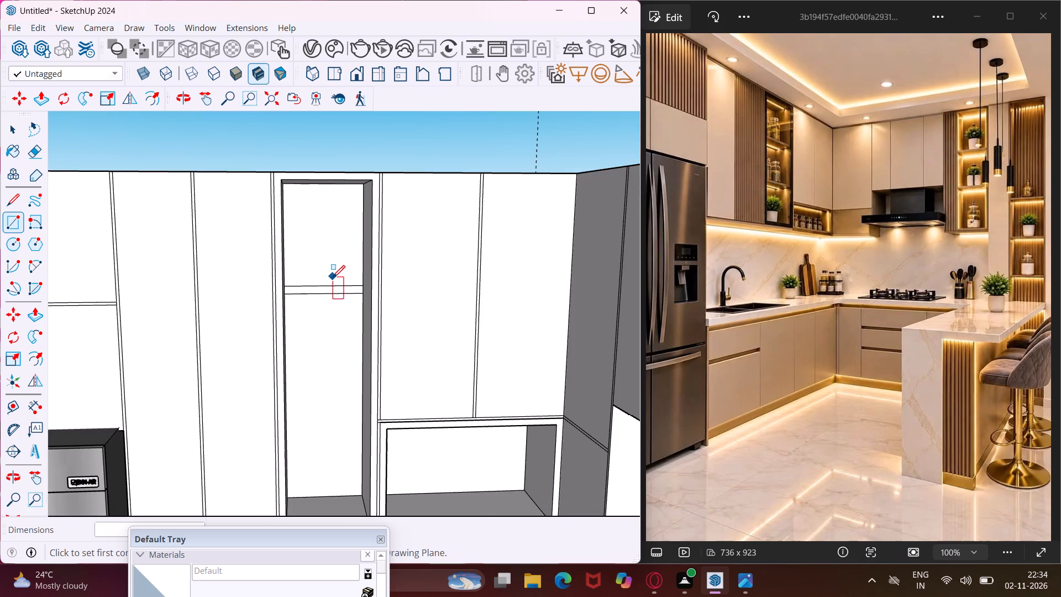
key(Escape)
key(space)
Copy the thin shelf strip about 1' 5 5/8" straight down the back of the tall recess.
click(329, 289)
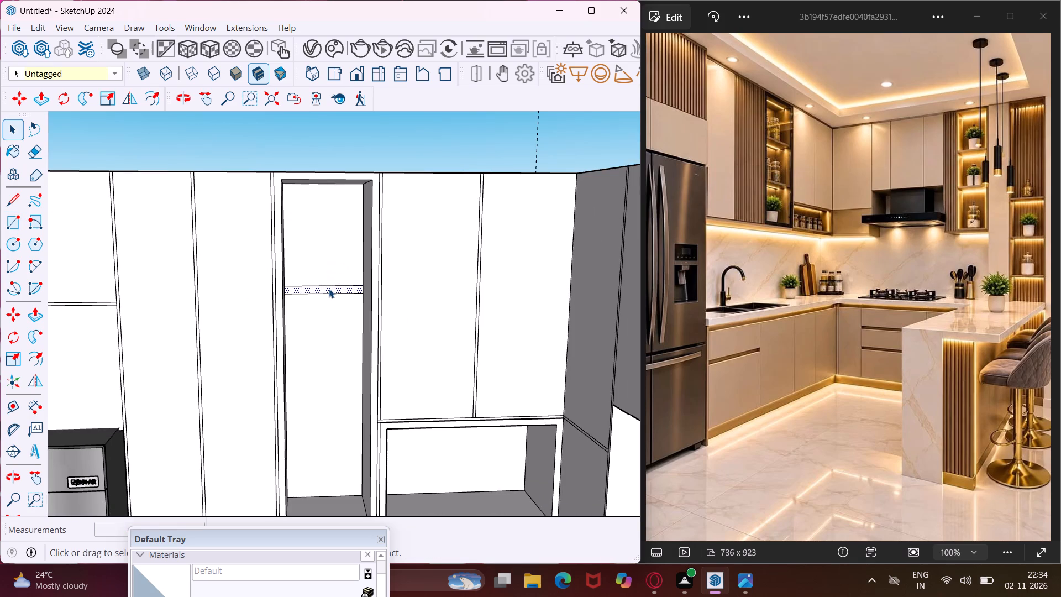
key(m)
click(329, 289)
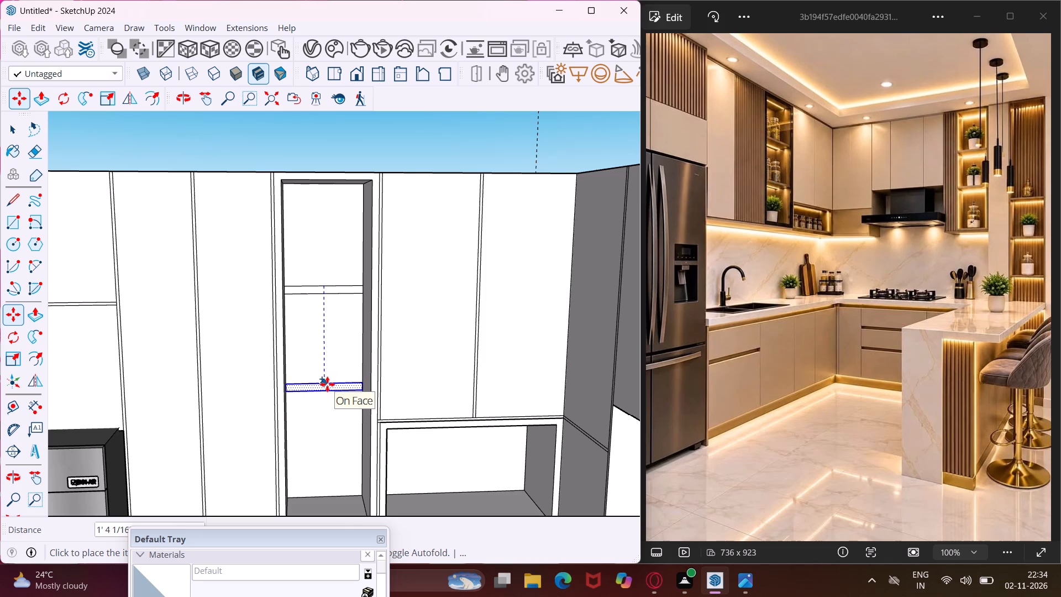
click(327, 393)
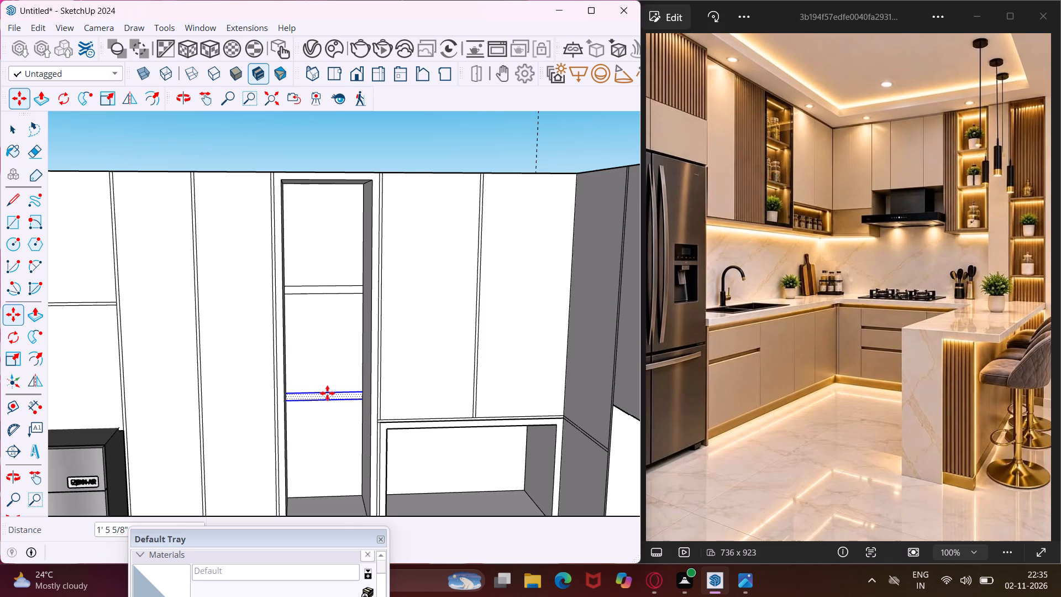
key(Escape)
key(space)
Extrude both shelf strips in the tall recess 1' forward to its front edge.
scroll(318, 400, up, 2)
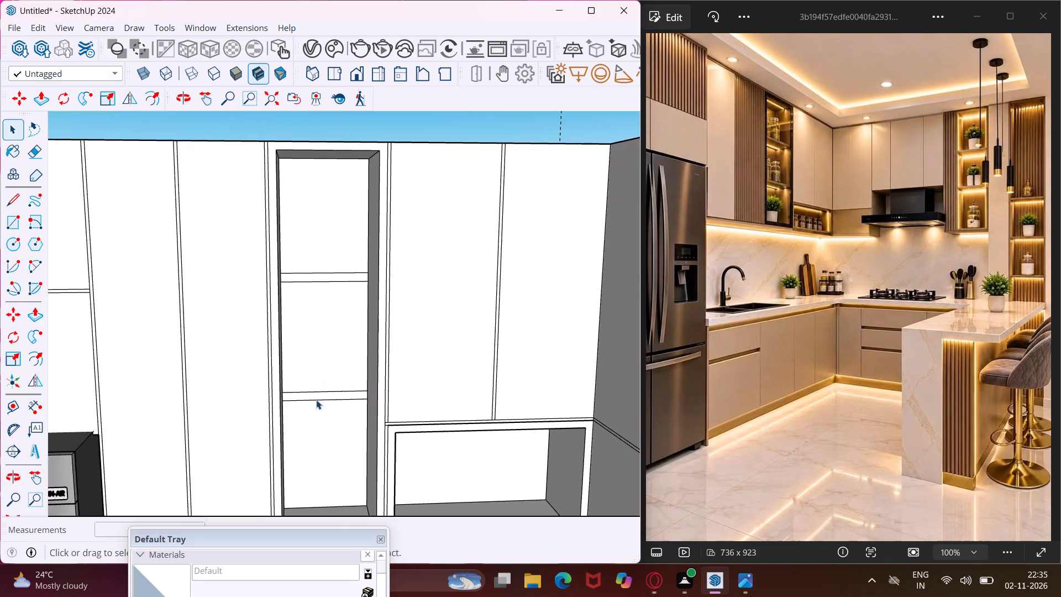
click(308, 394)
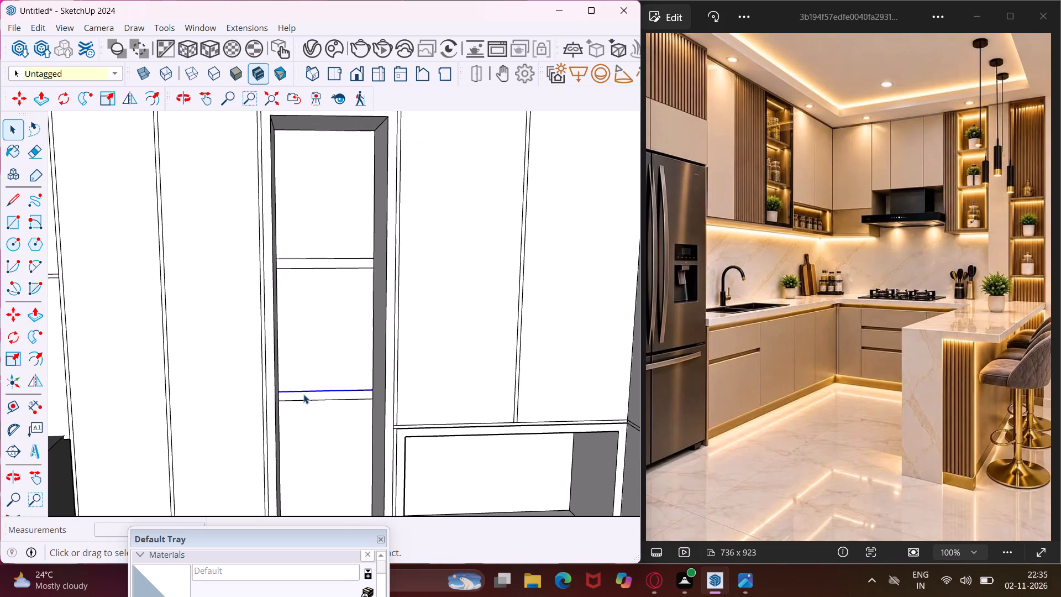
click(301, 395)
key(p)
click(301, 395)
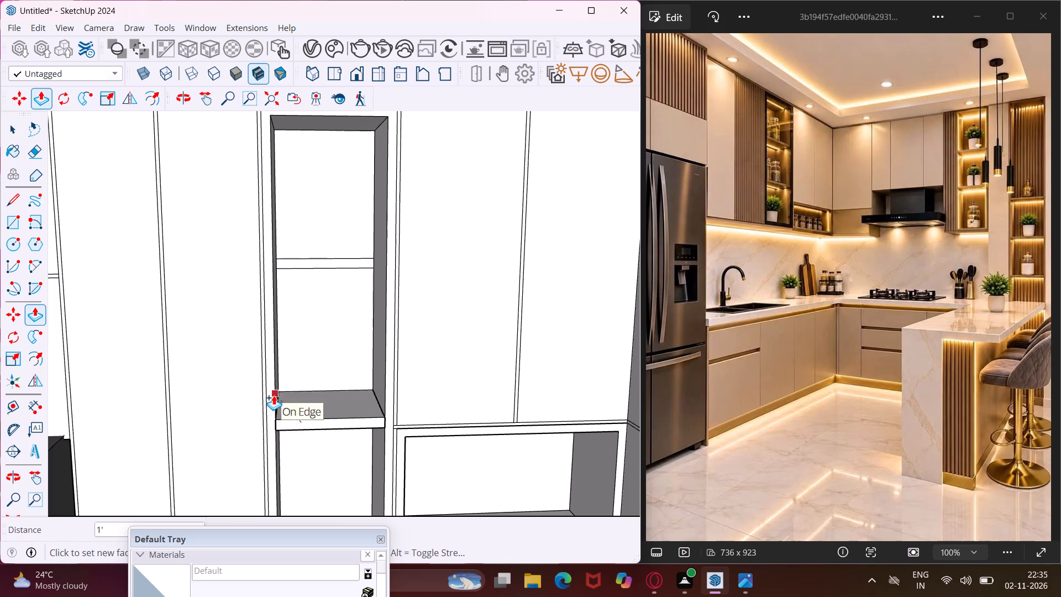
click(274, 395)
scroll(271, 265, up, 4)
double_click(285, 261)
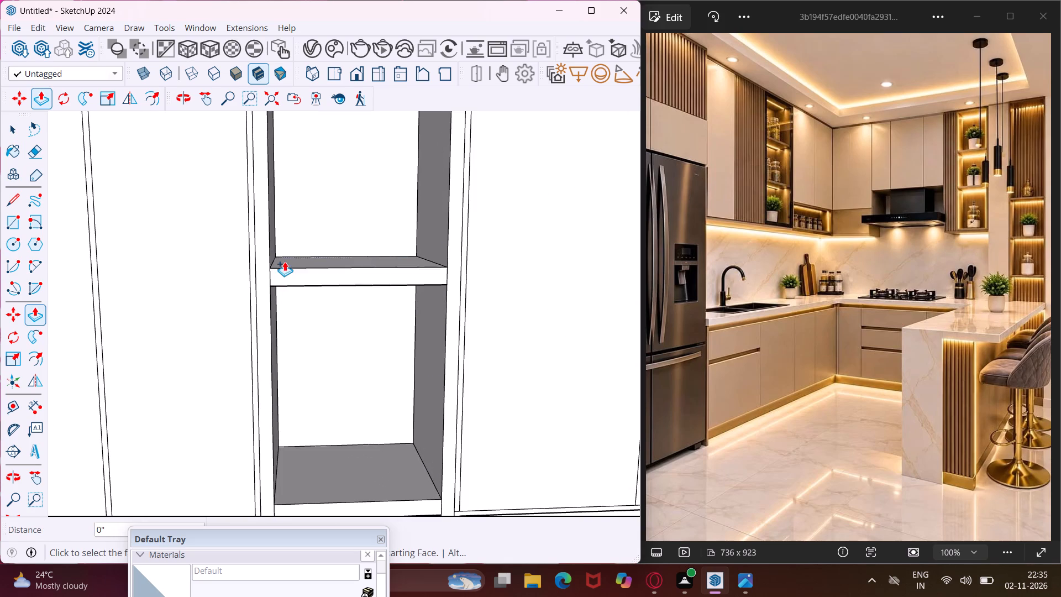
middle_drag(267, 343, 493, 403)
scroll(449, 390, down, 2)
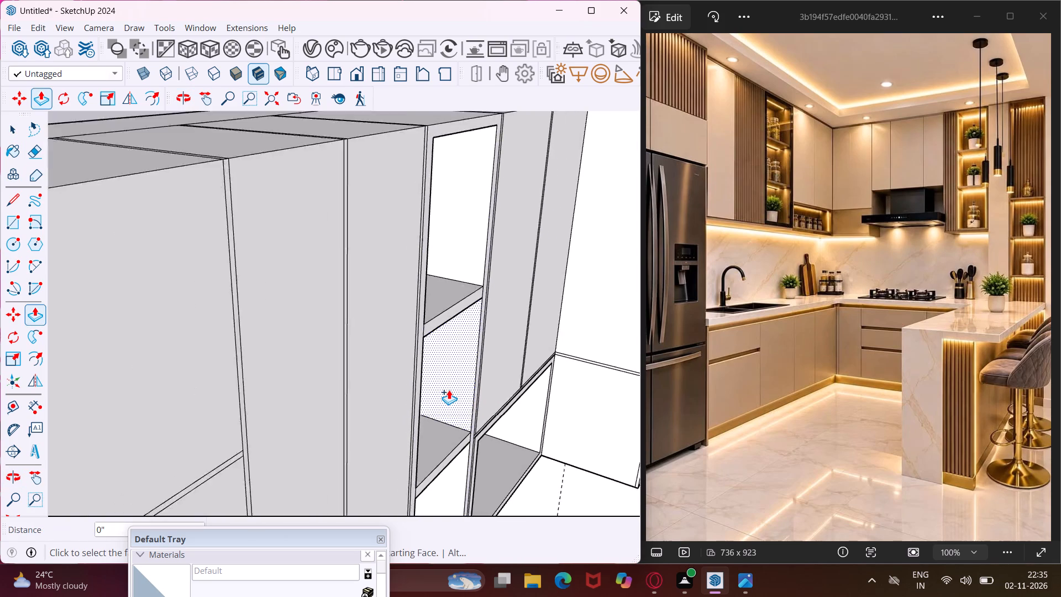
scroll(449, 390, down, 17)
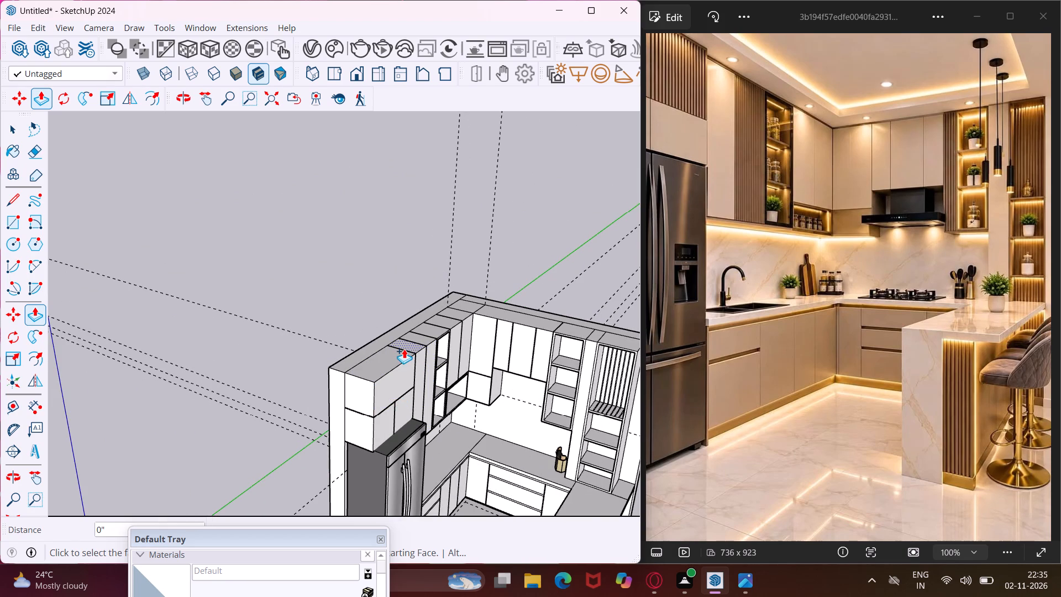
scroll(392, 349, down, 5)
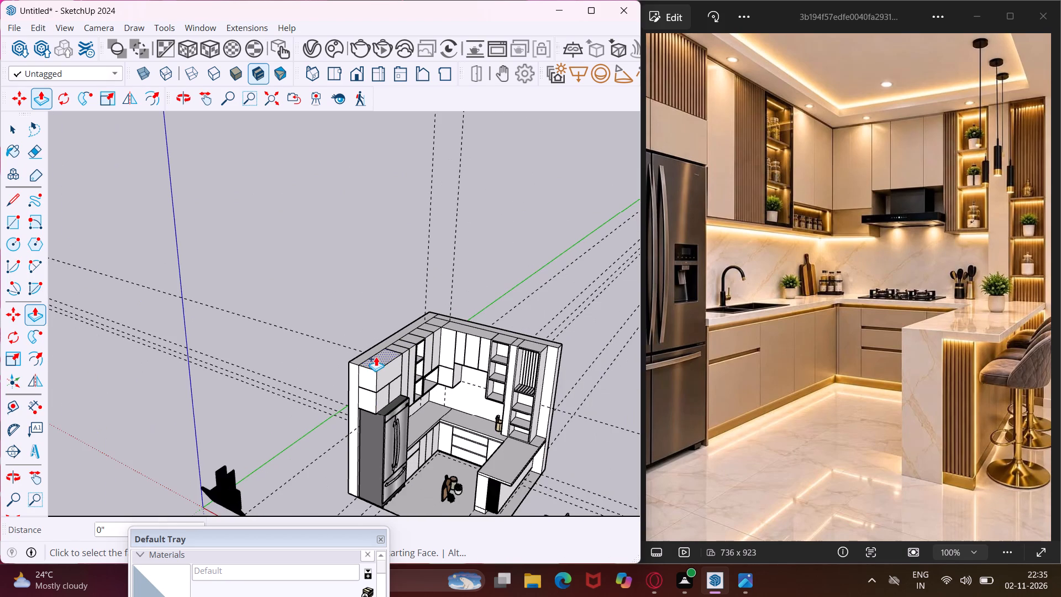
key(Escape)
key(space)
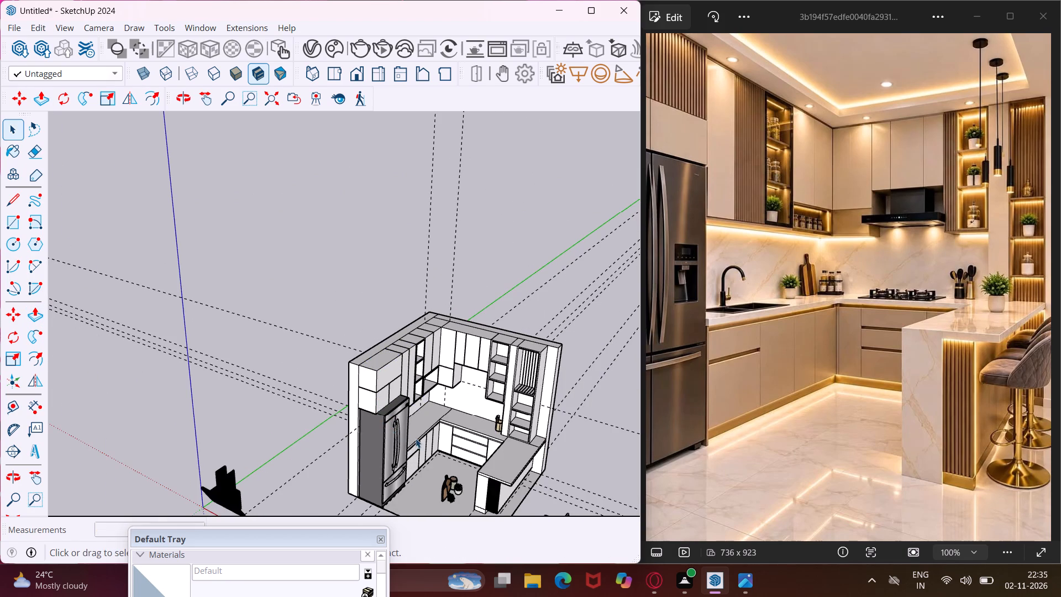
Move the black range hood from the origin into the gap beneath the short upper cabinets on the back wall.
scroll(451, 449, up, 7)
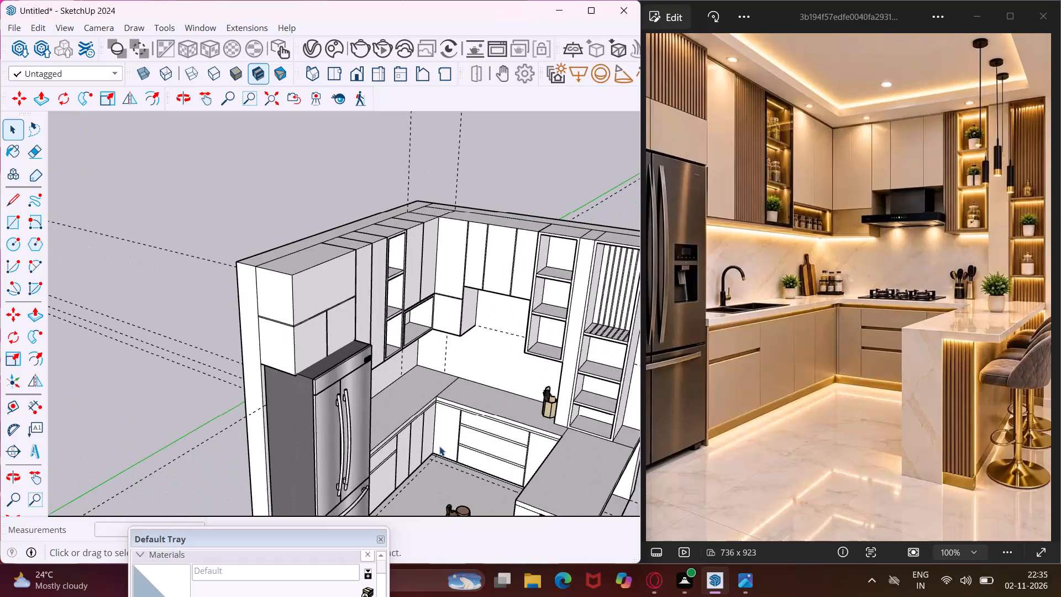
scroll(439, 446, up, 2)
middle_drag(439, 446, 446, 368)
scroll(446, 368, down, 5)
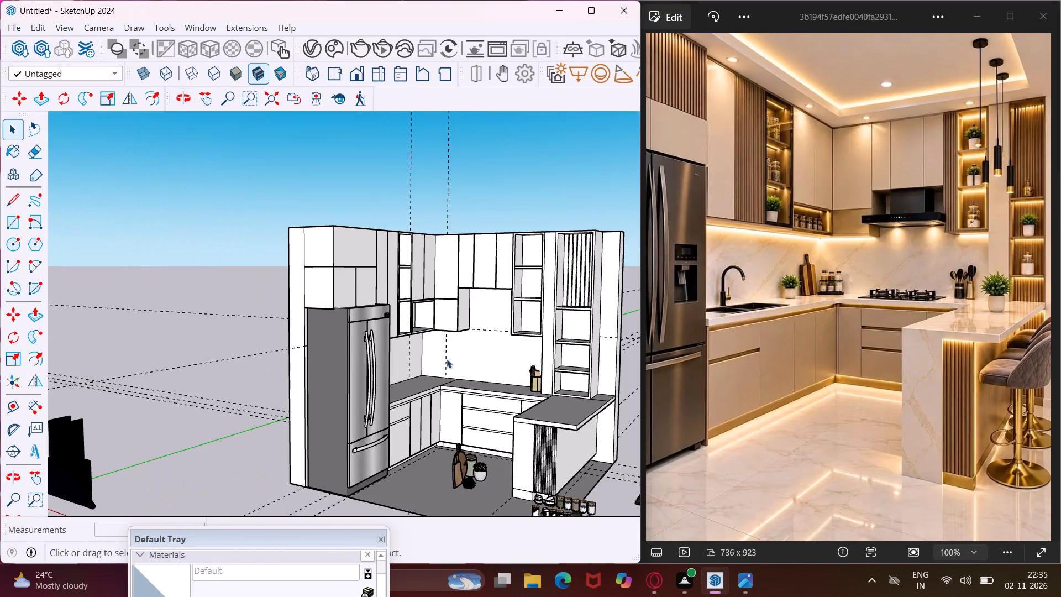
scroll(445, 357, down, 3)
click(178, 437)
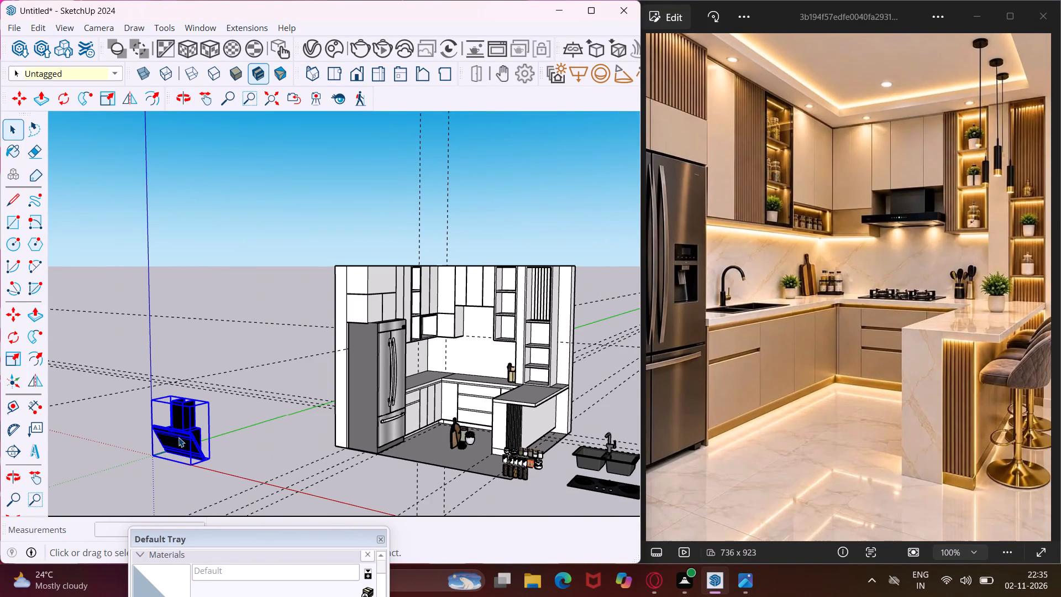
key(m)
scroll(181, 416, up, 5)
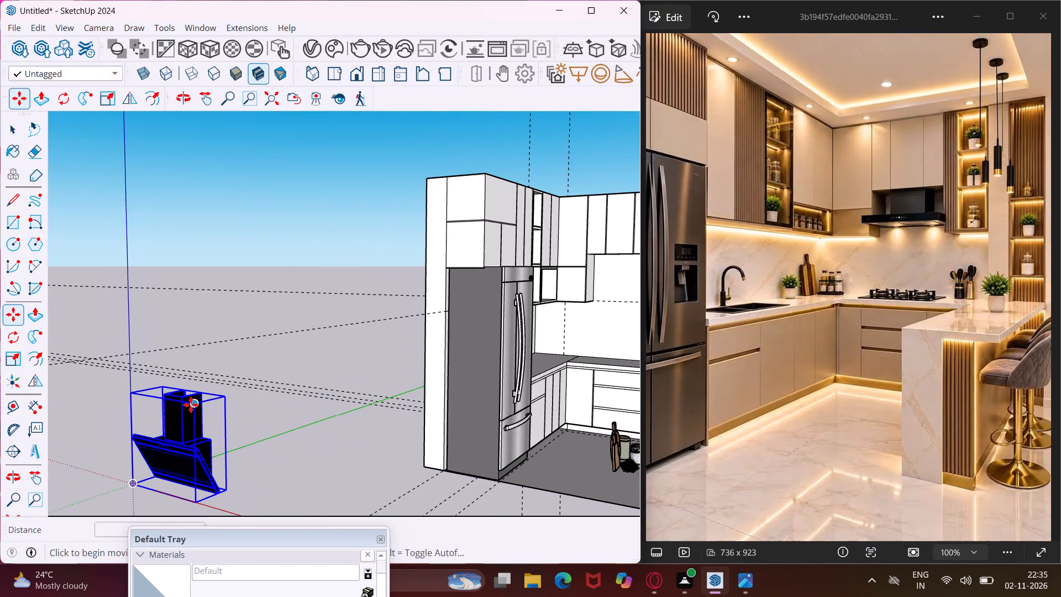
click(195, 404)
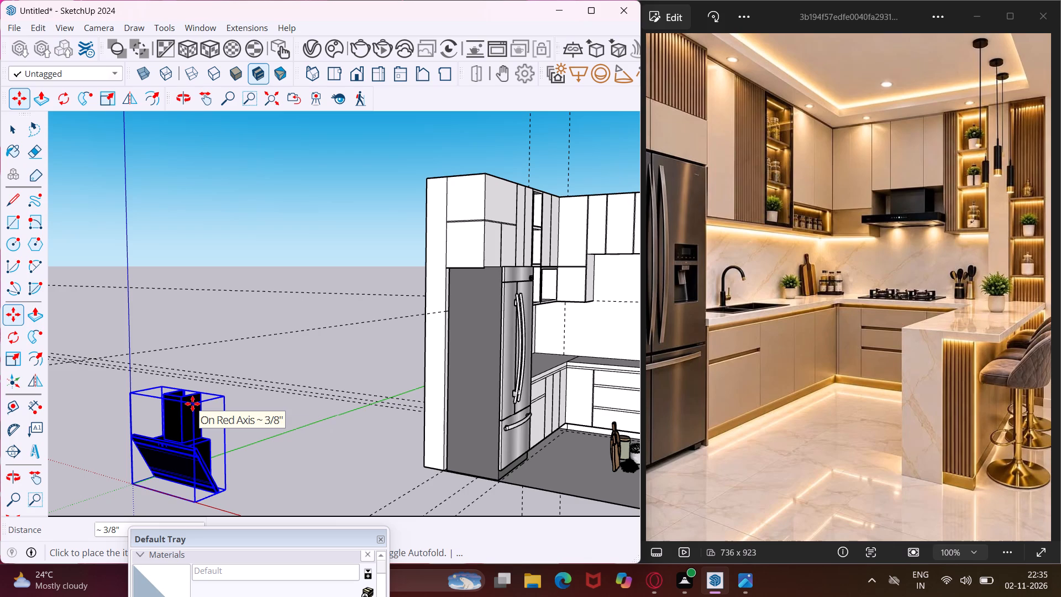
scroll(192, 404, down, 5)
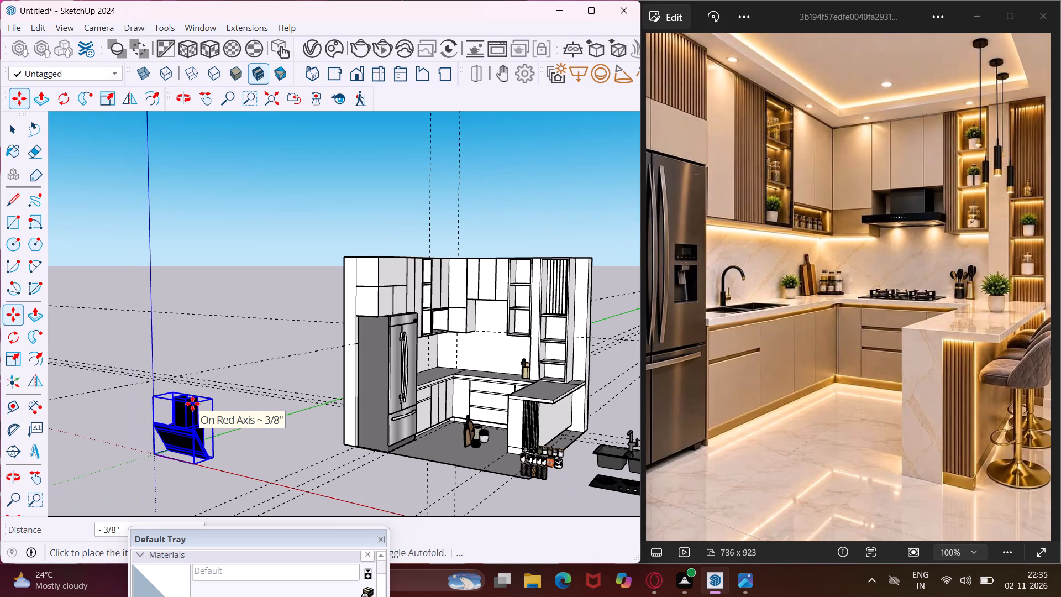
scroll(495, 307, up, 6)
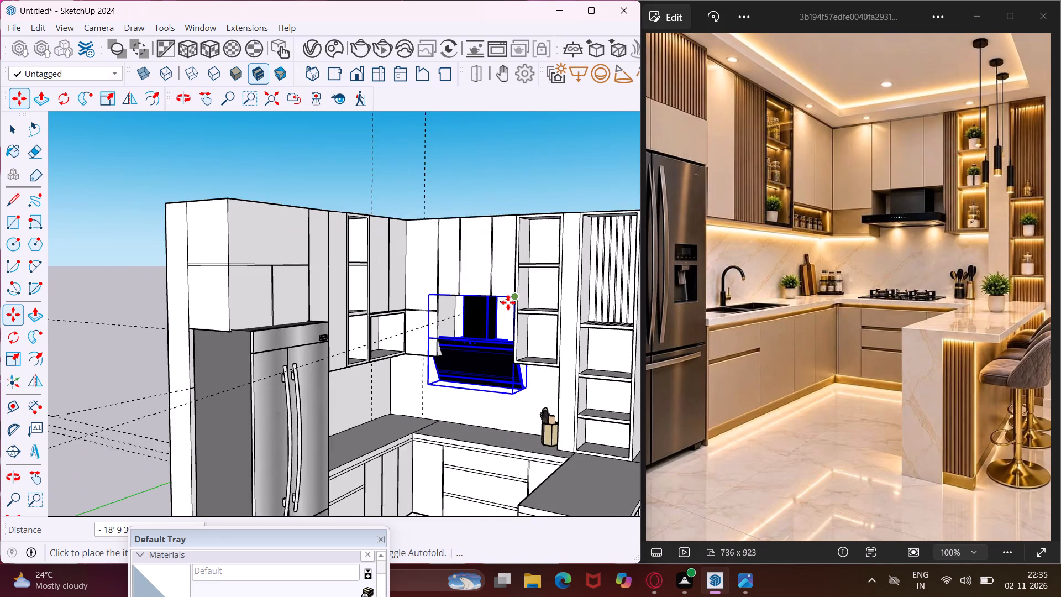
scroll(508, 302, up, 2)
click(513, 297)
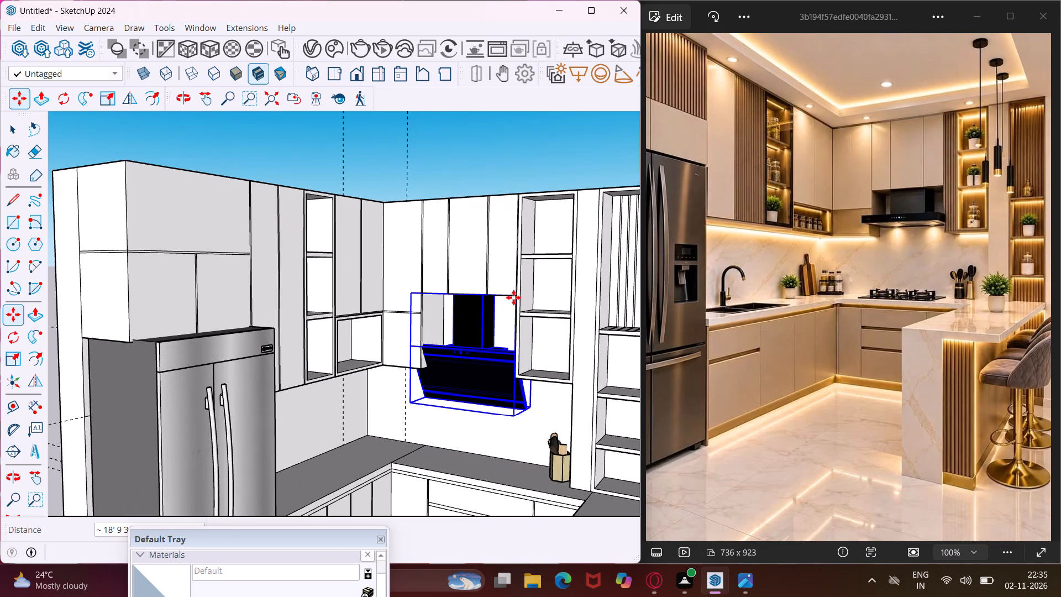
Scale the range hood uniformly to about 0.80 from its lower front corner.
click(18, 351)
scroll(471, 367, up, 3)
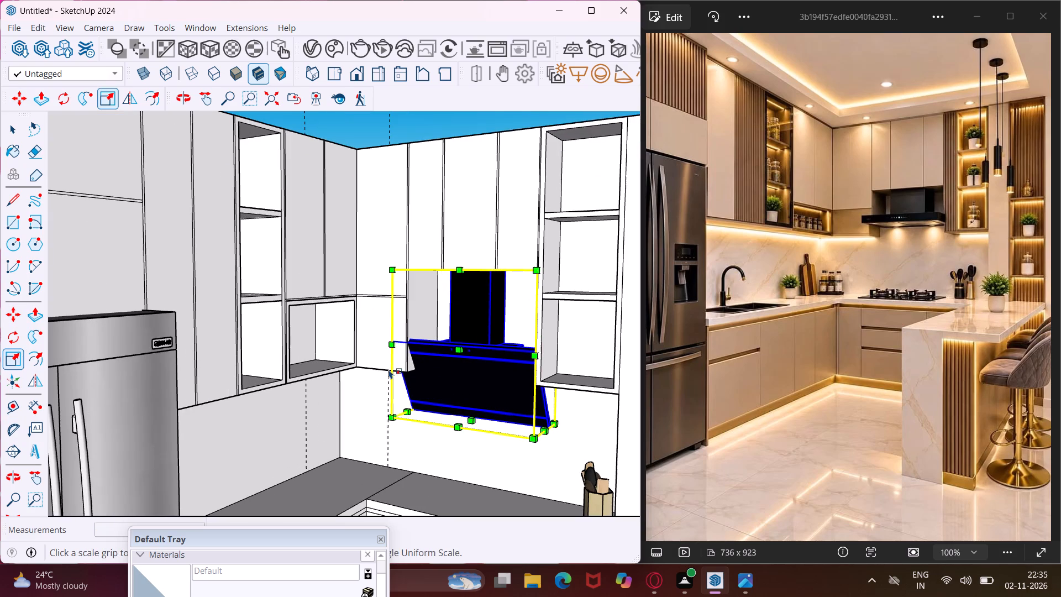
scroll(397, 334, up, 2)
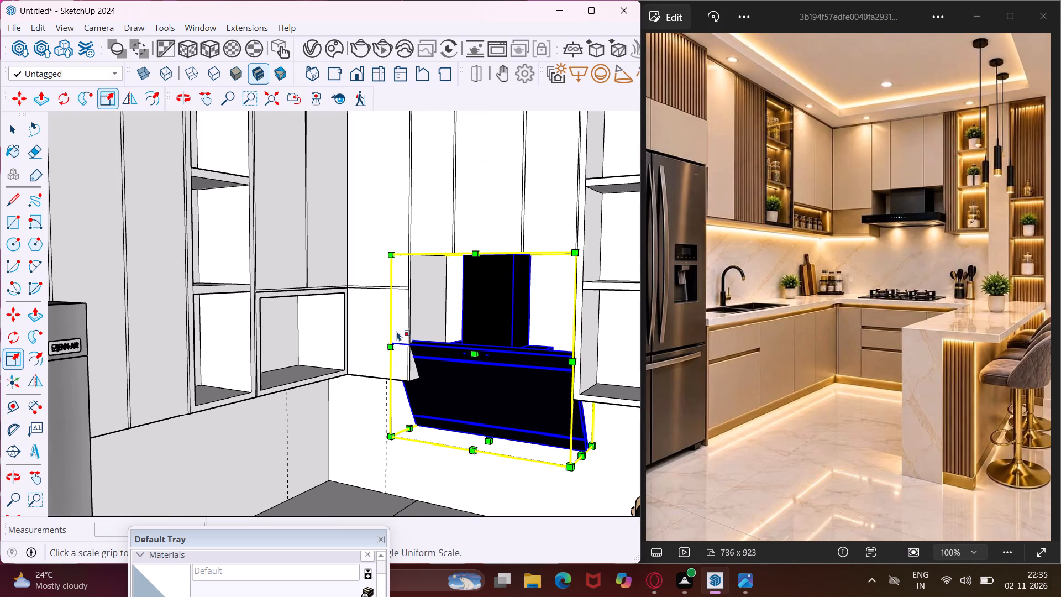
middle_drag(397, 330, 466, 378)
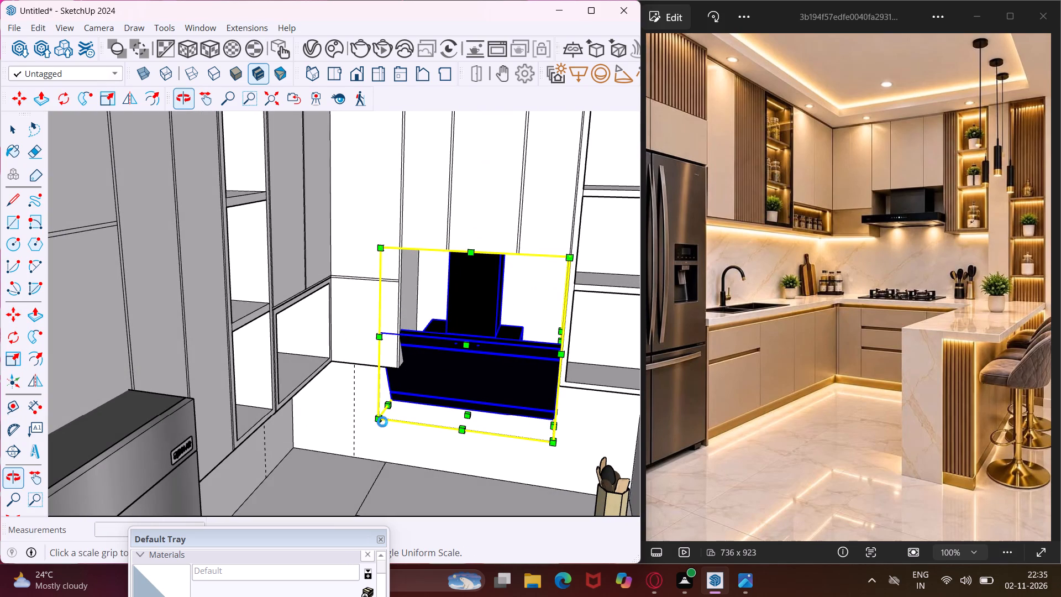
scroll(381, 419, up, 2)
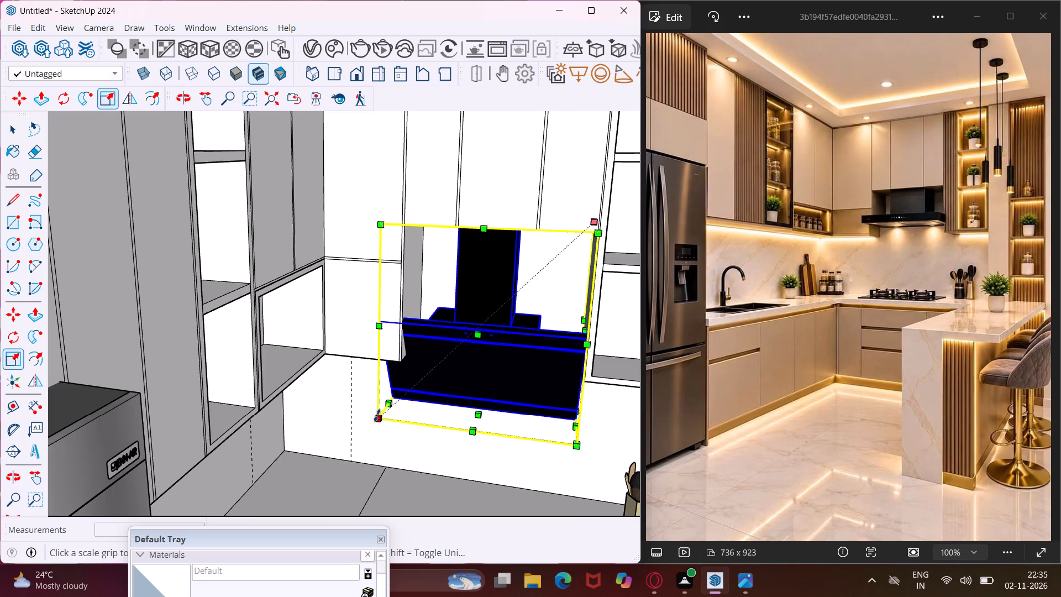
click(379, 418)
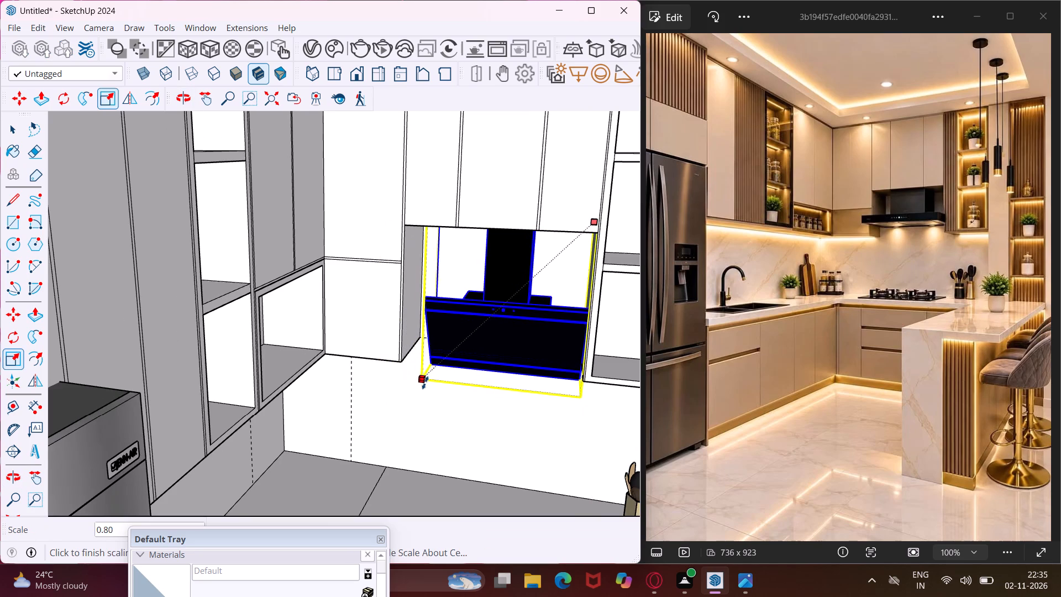
click(428, 378)
Stretch the range hood's width along the red axis to about 1.15 to fill the gap between the neighbouring cabinets.
scroll(433, 323, up, 5)
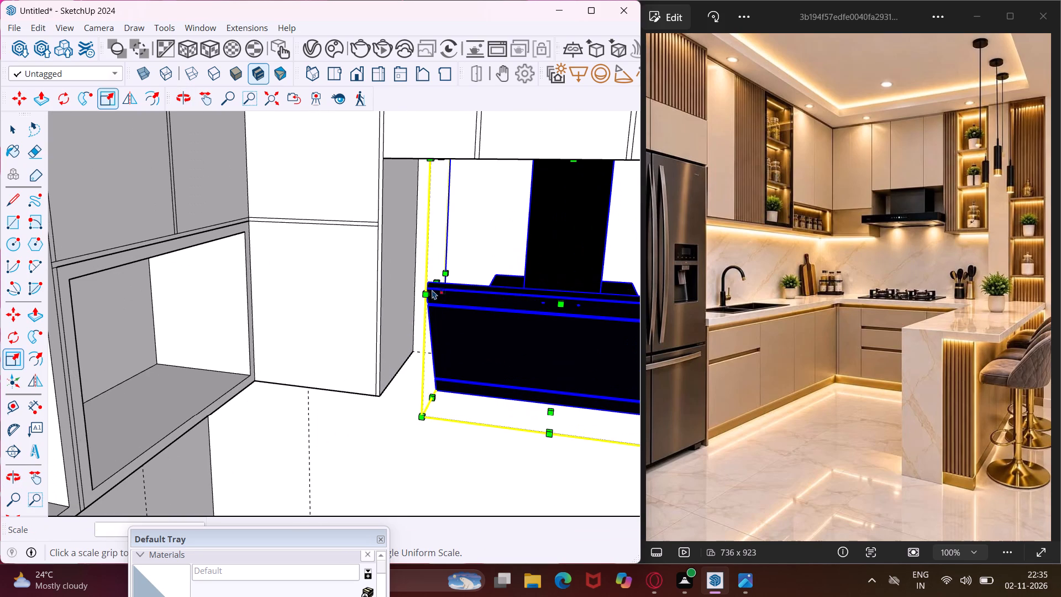
click(434, 281)
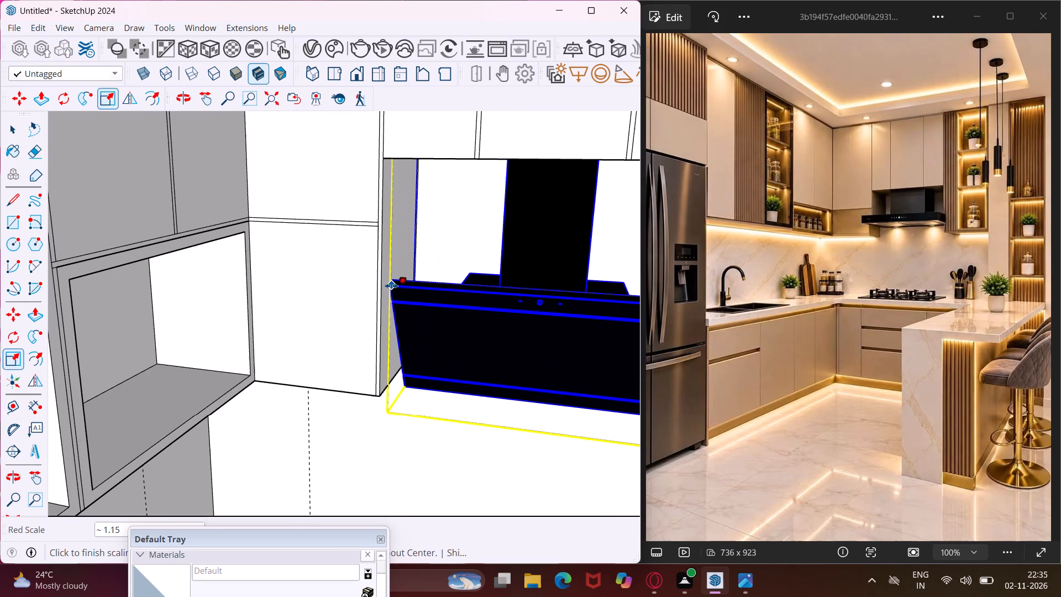
click(391, 286)
scroll(340, 296, down, 5)
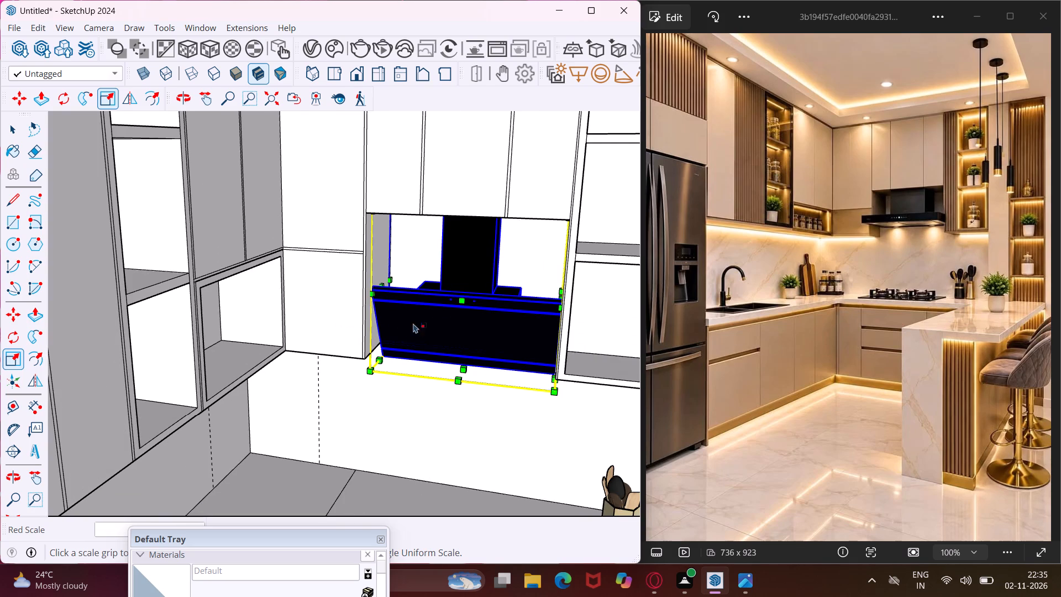
middle_drag(459, 373, 527, 481)
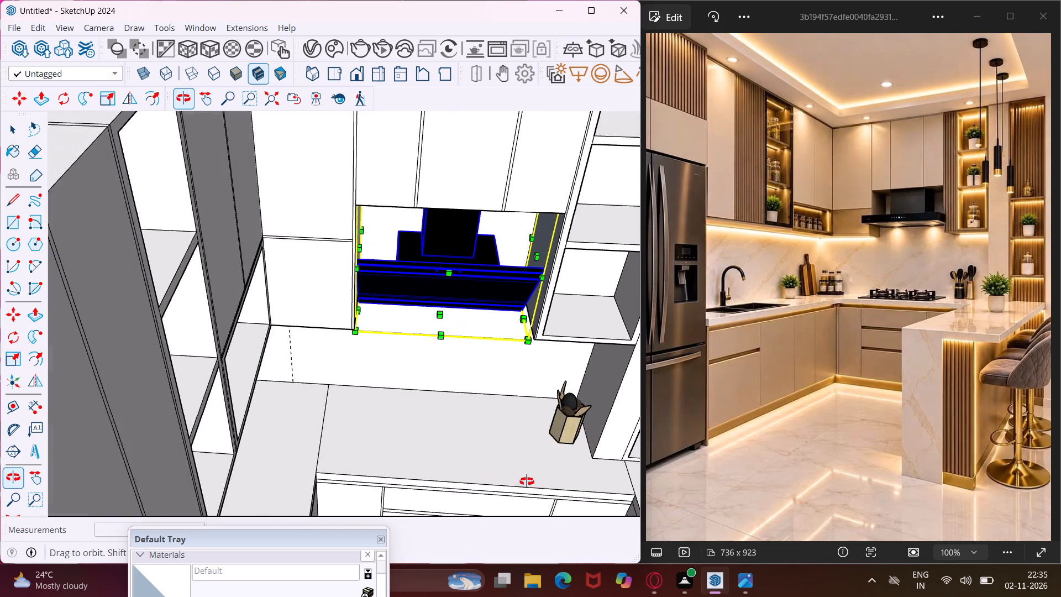
Delete all the dashed construction guides from the kitchen model.
middle_drag(527, 481, 530, 481)
scroll(455, 423, down, 8)
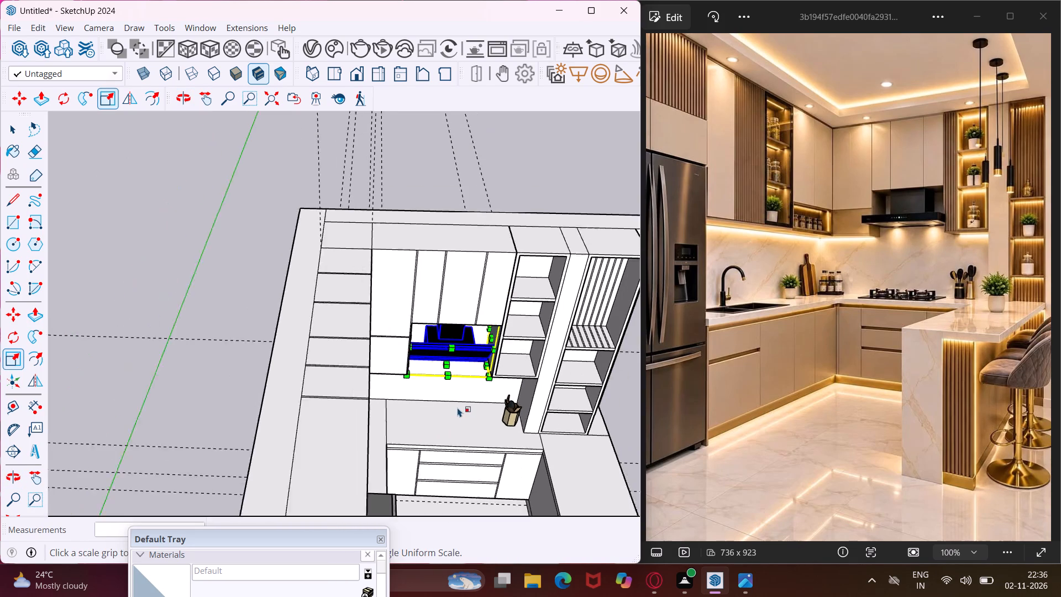
scroll(433, 357, down, 4)
scroll(346, 347, down, 4)
key(Escape)
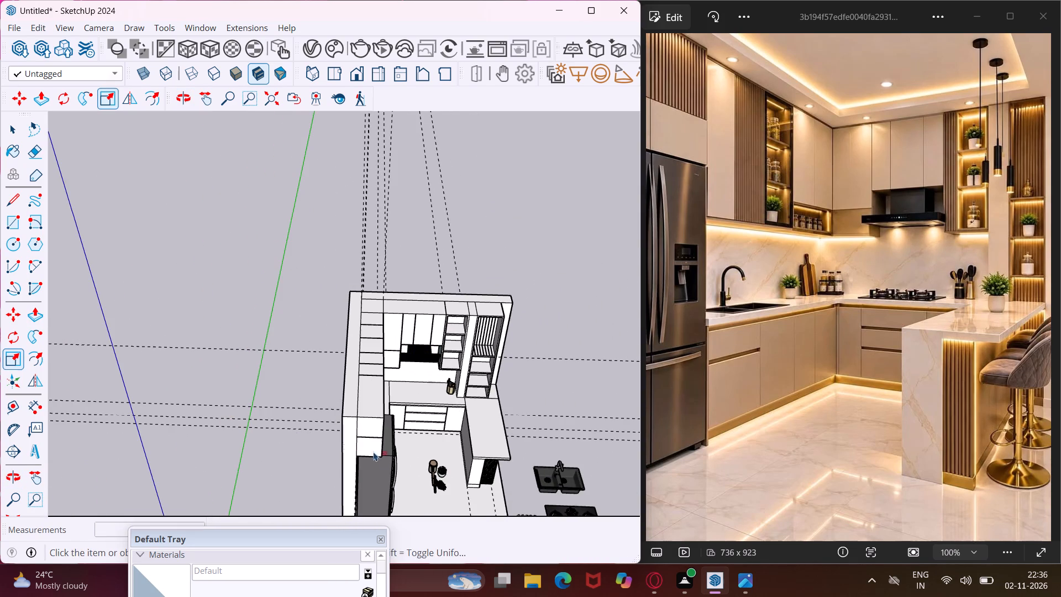
key(space)
scroll(396, 361, down, 5)
scroll(497, 464, up, 4)
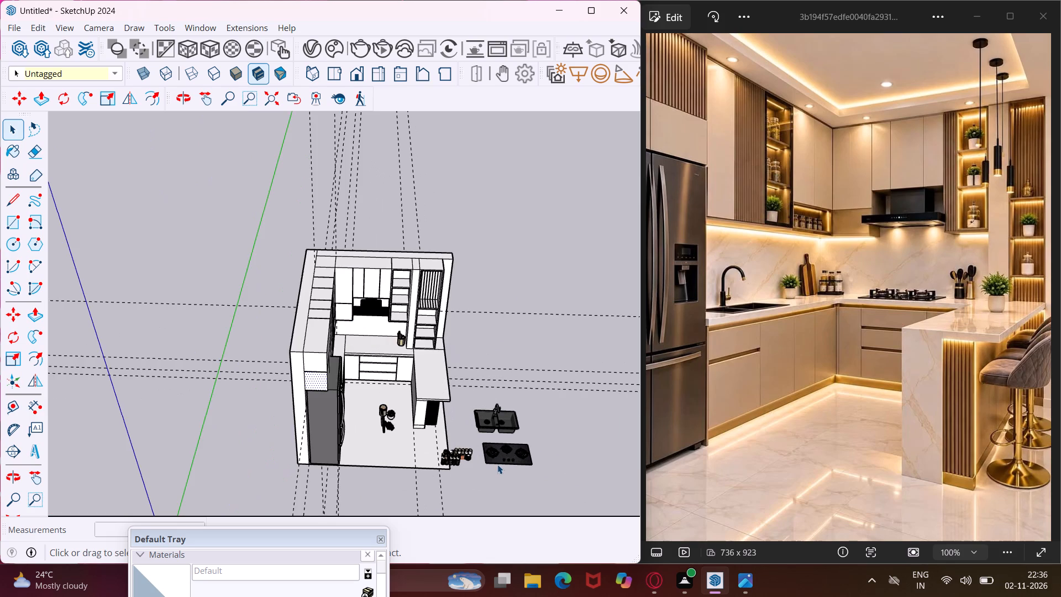
click(33, 30)
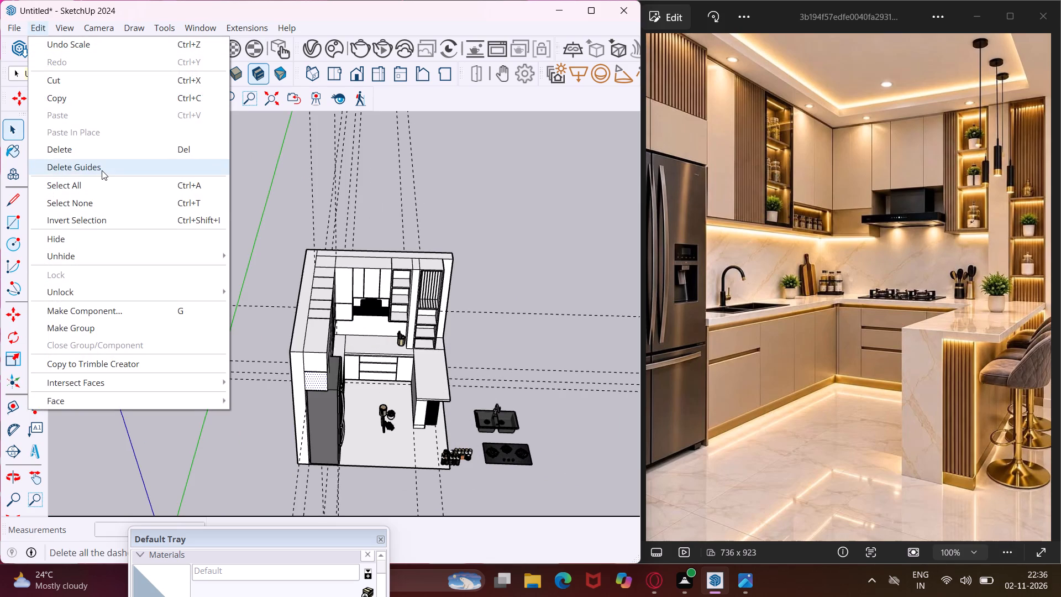
click(102, 170)
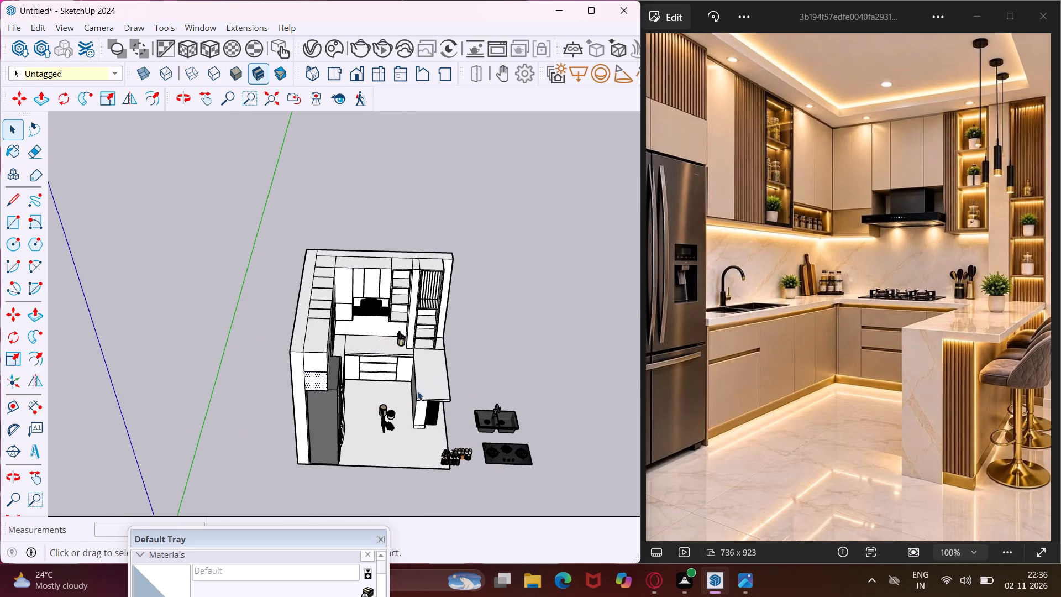
Move the three-burner cooktop by its front corner from outside the room onto the back countertop, beneath the range hood.
scroll(506, 447, up, 6)
middle_drag(508, 468, 515, 392)
click(507, 460)
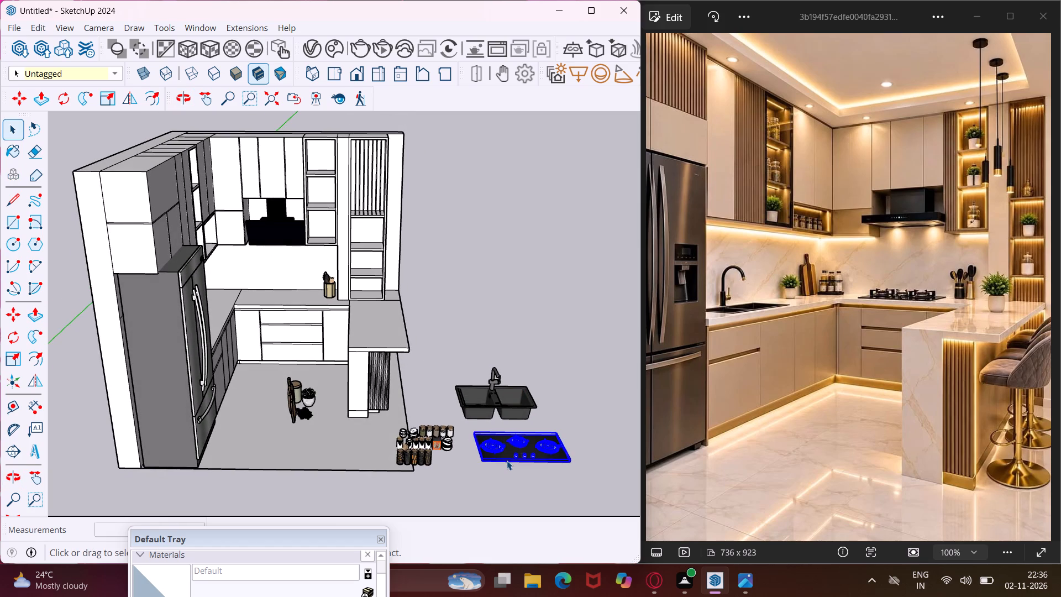
key(m)
scroll(464, 475, up, 8)
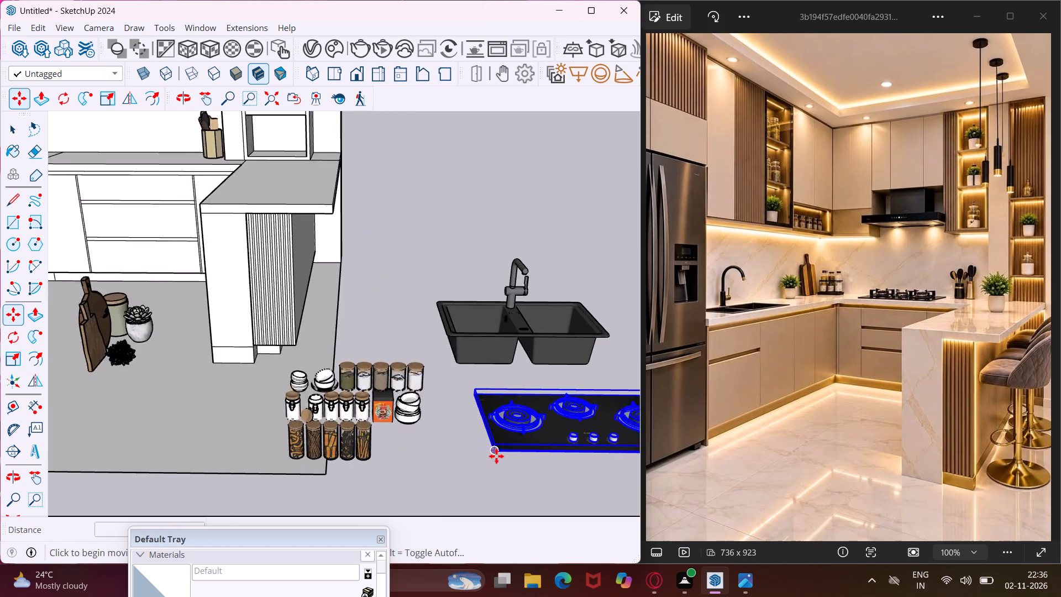
scroll(496, 456, up, 4)
click(493, 451)
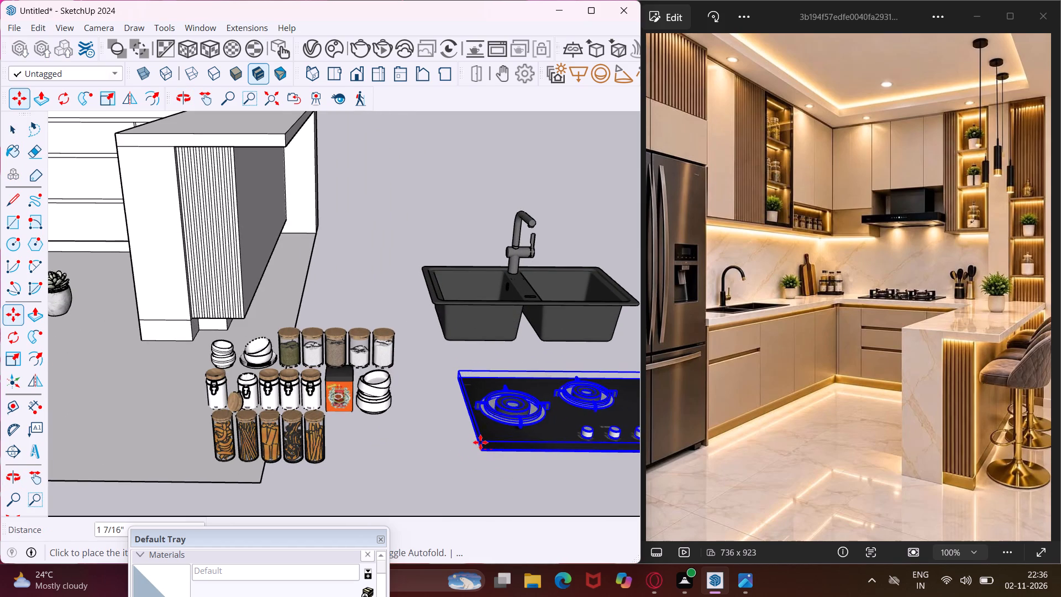
scroll(479, 441, down, 7)
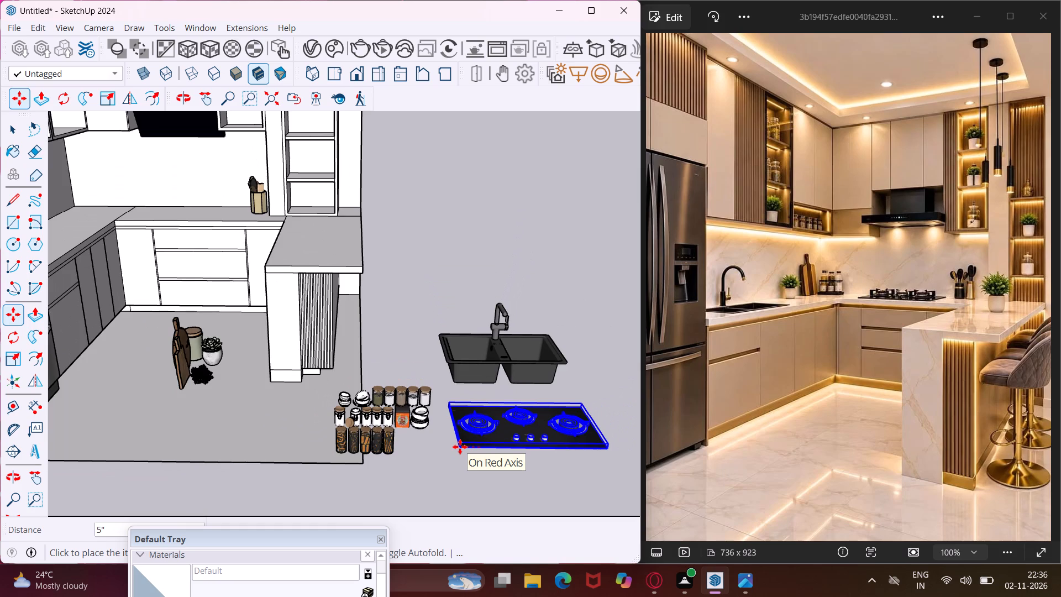
scroll(460, 447, down, 9)
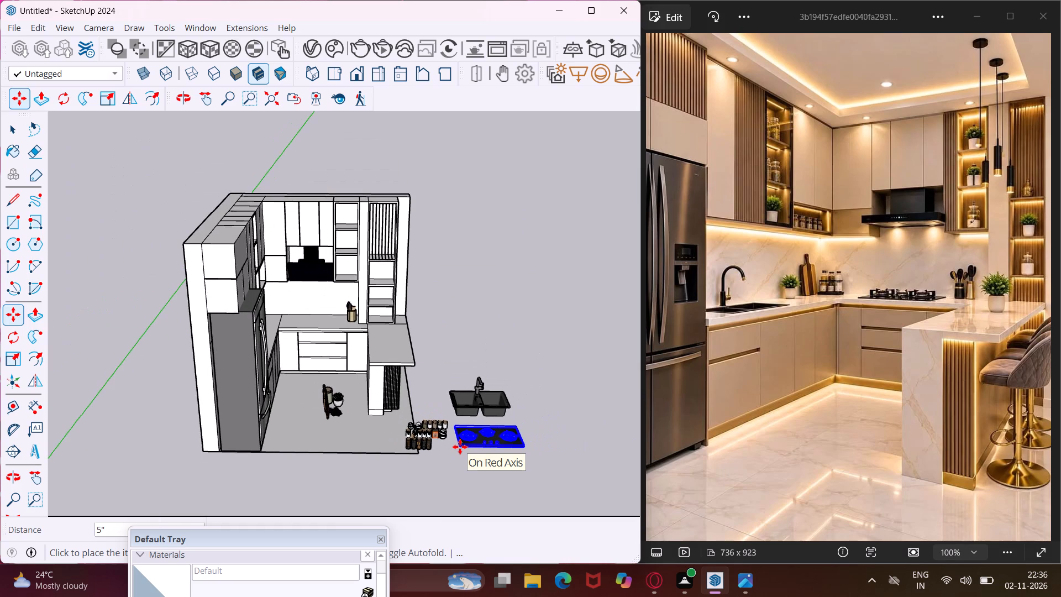
scroll(299, 324, up, 4)
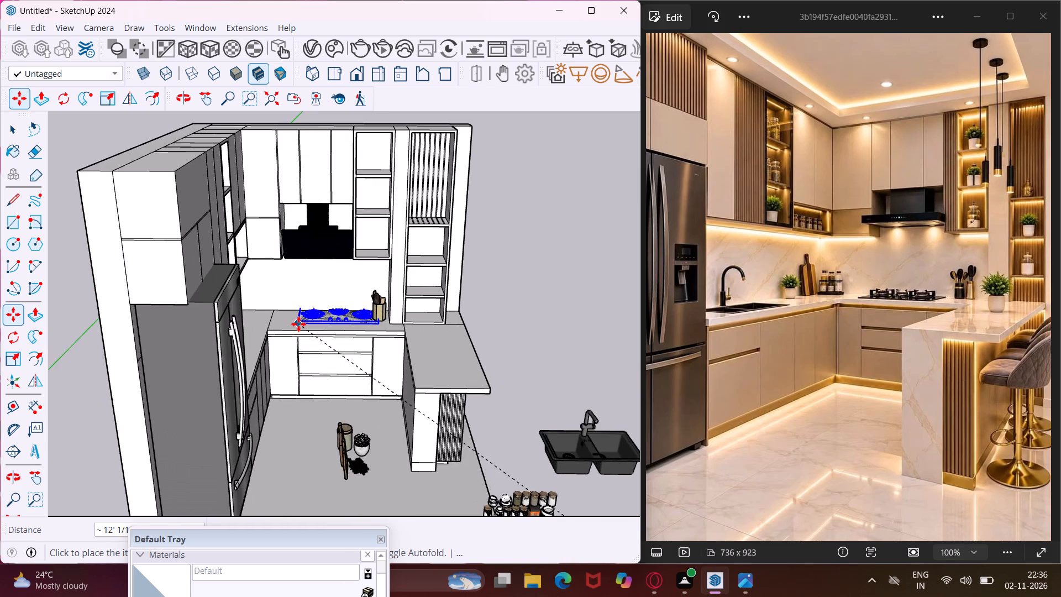
scroll(298, 324, up, 8)
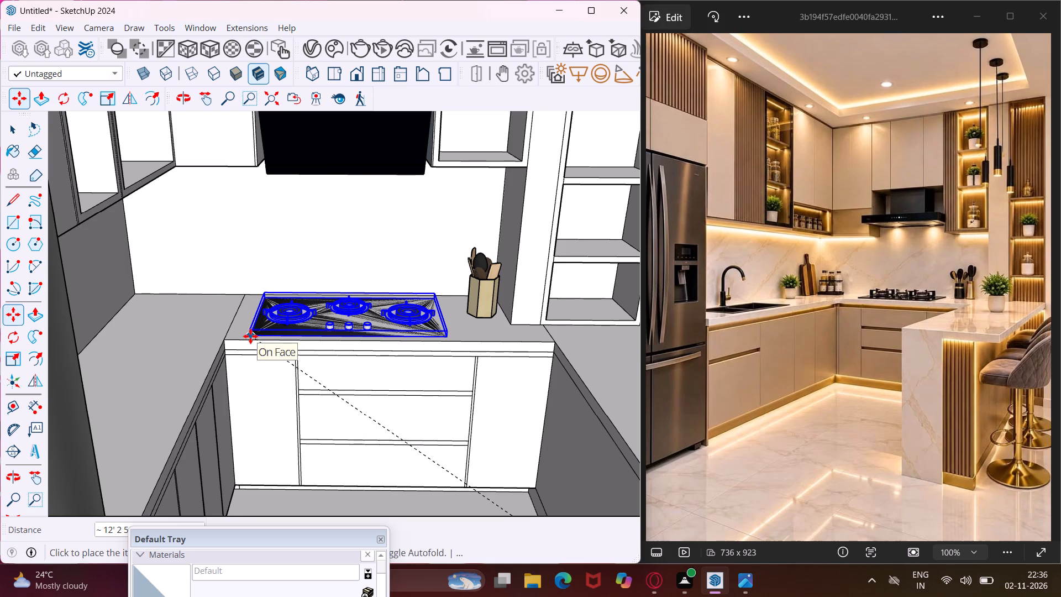
click(250, 336)
key(Escape)
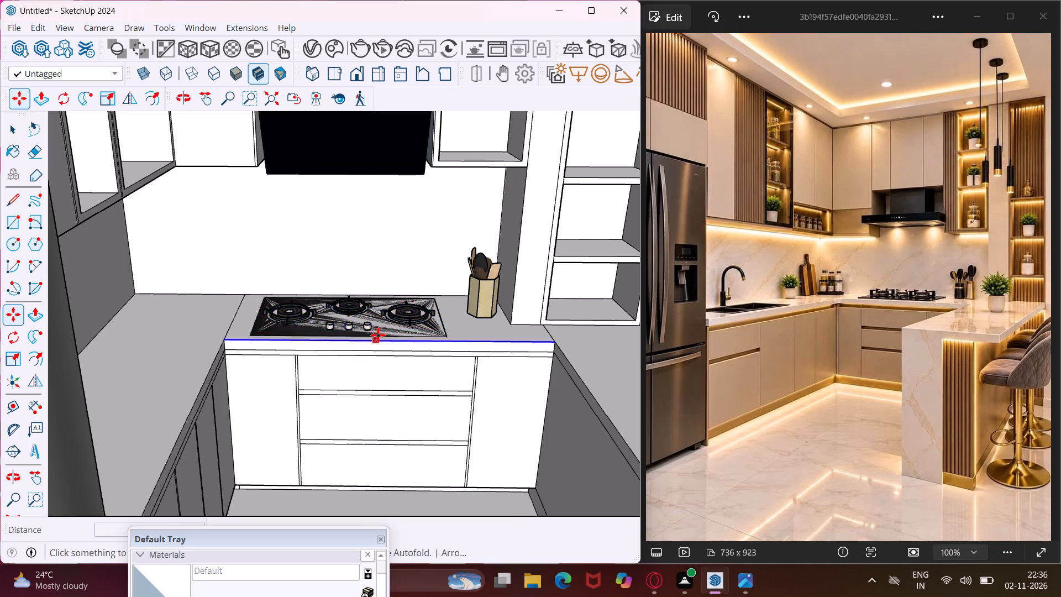
Raise the cooktop about 3/8" so its black glass plate sits above the back countertop's surface.
key(space)
scroll(408, 302, up, 8)
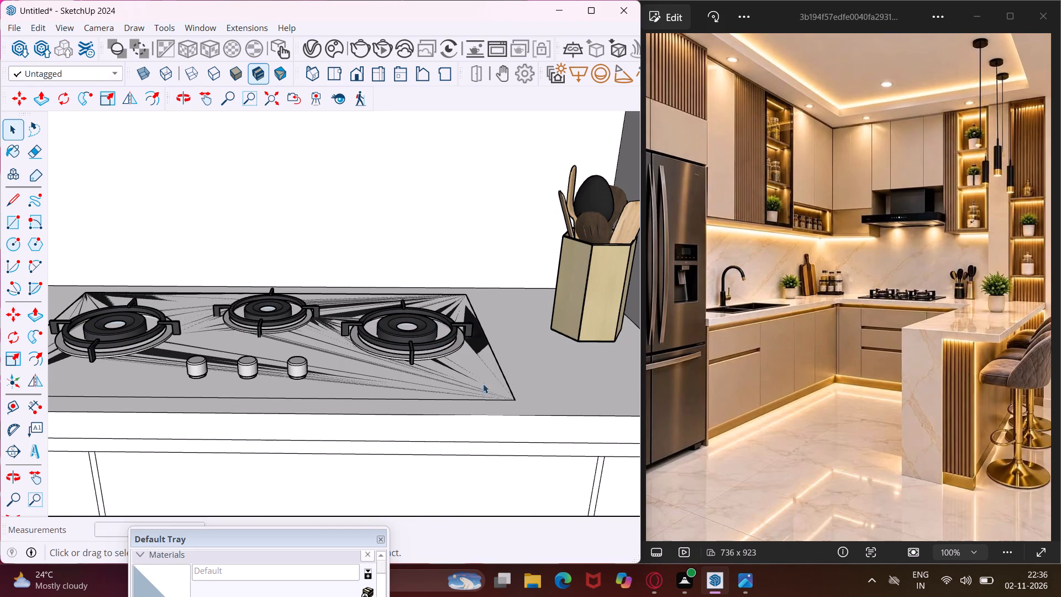
click(480, 341)
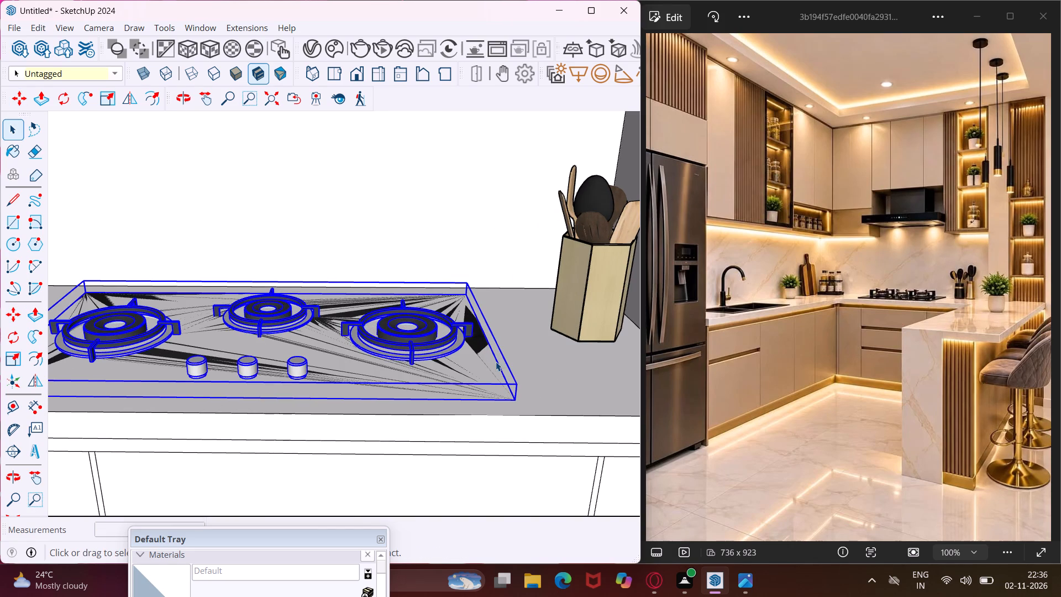
key(m)
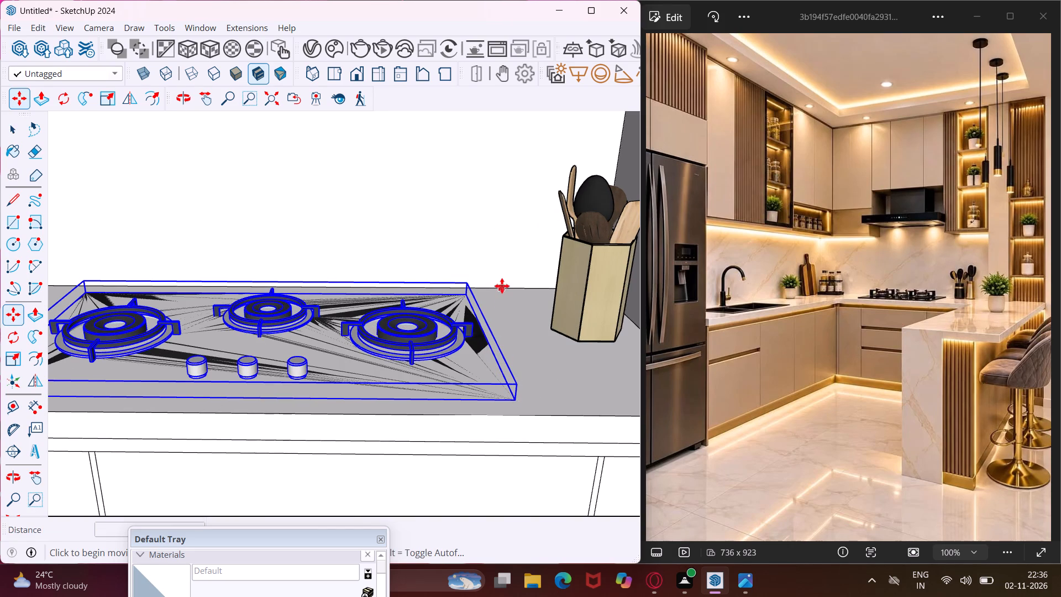
click(502, 286)
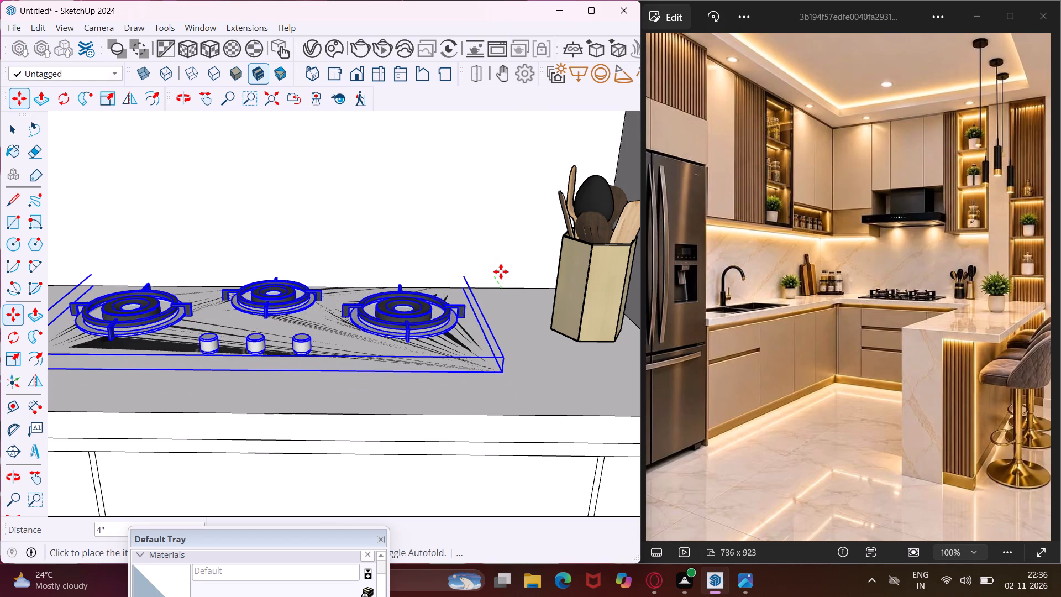
key(Escape)
middle_drag(497, 282, 490, 266)
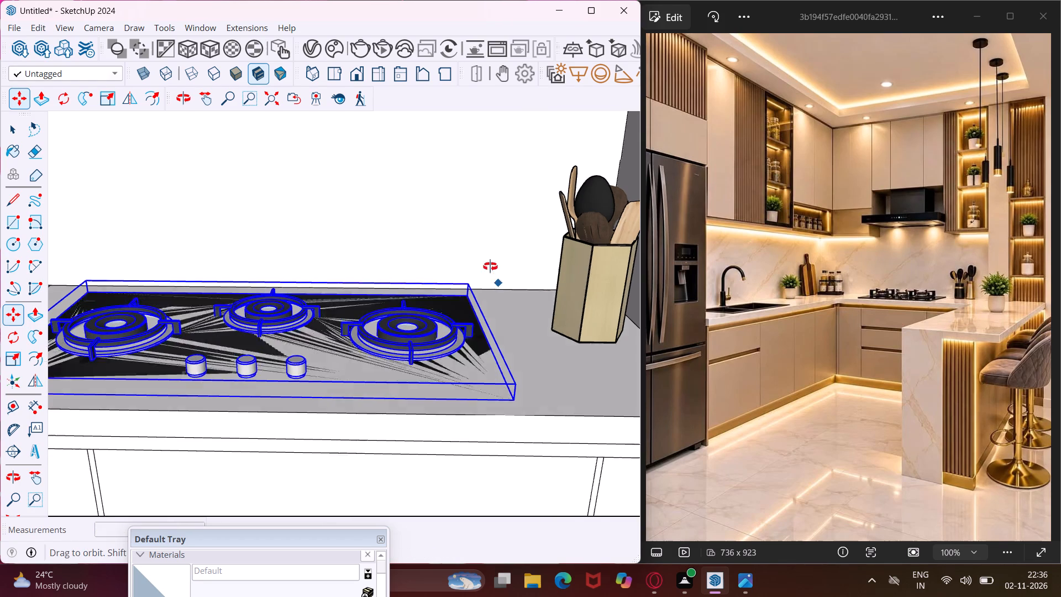
middle_drag(490, 266, 485, 243)
click(497, 288)
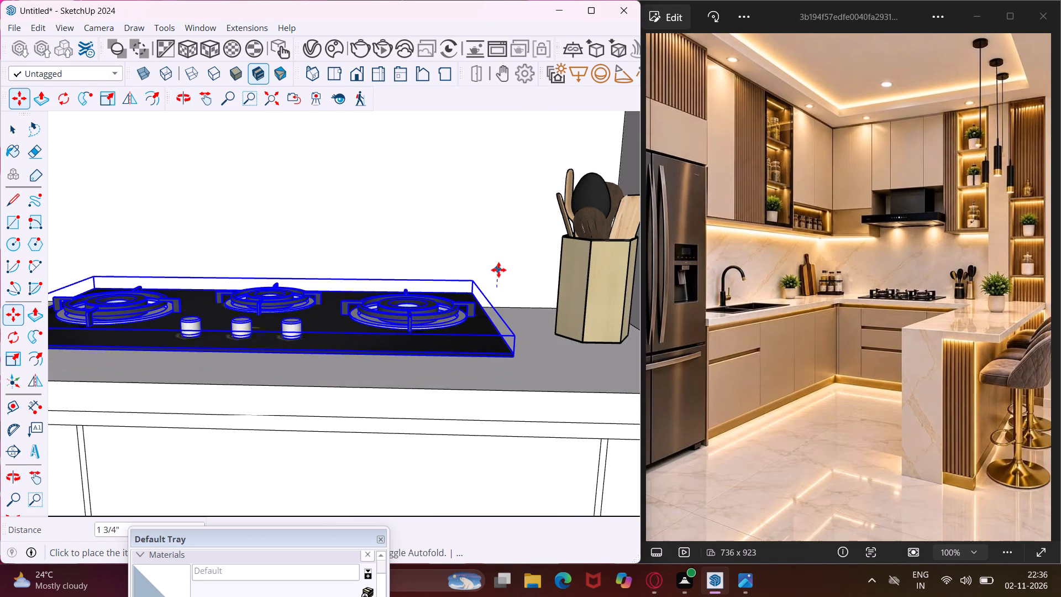
scroll(498, 270, up, 3)
middle_drag(498, 270, 491, 234)
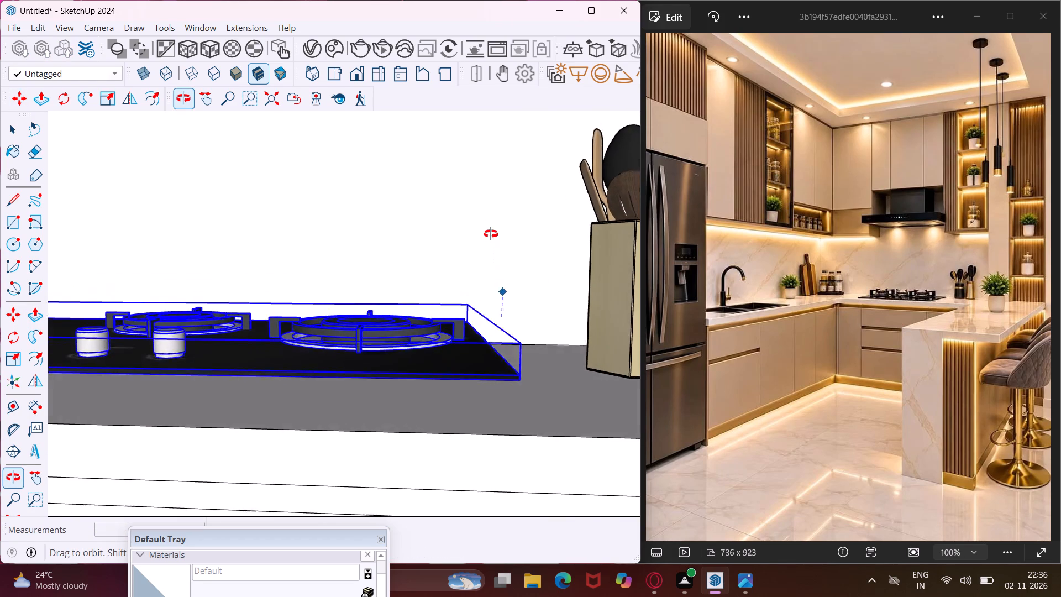
middle_drag(491, 234, 486, 196)
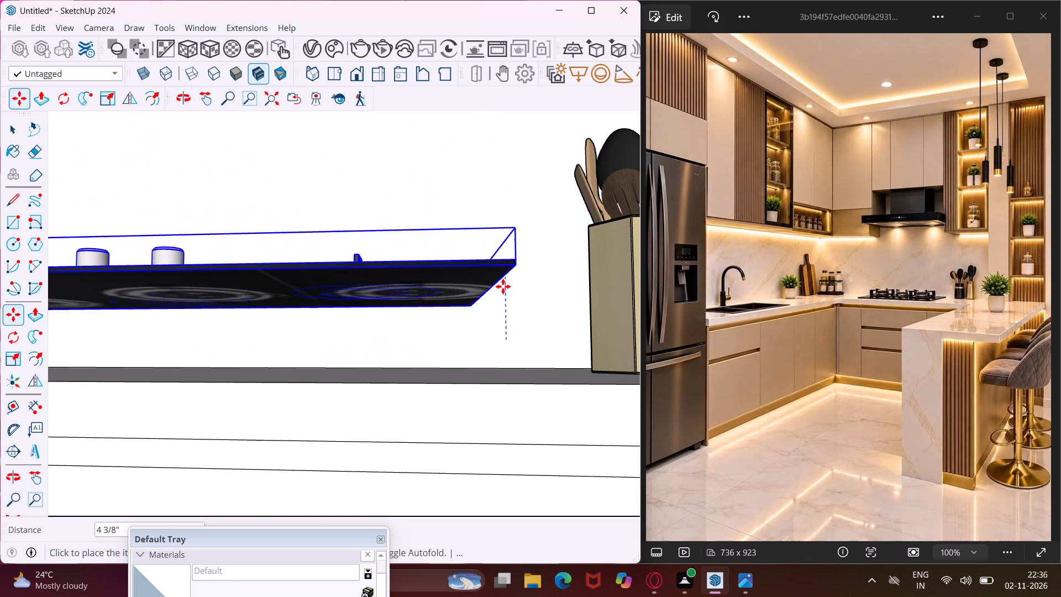
click(508, 339)
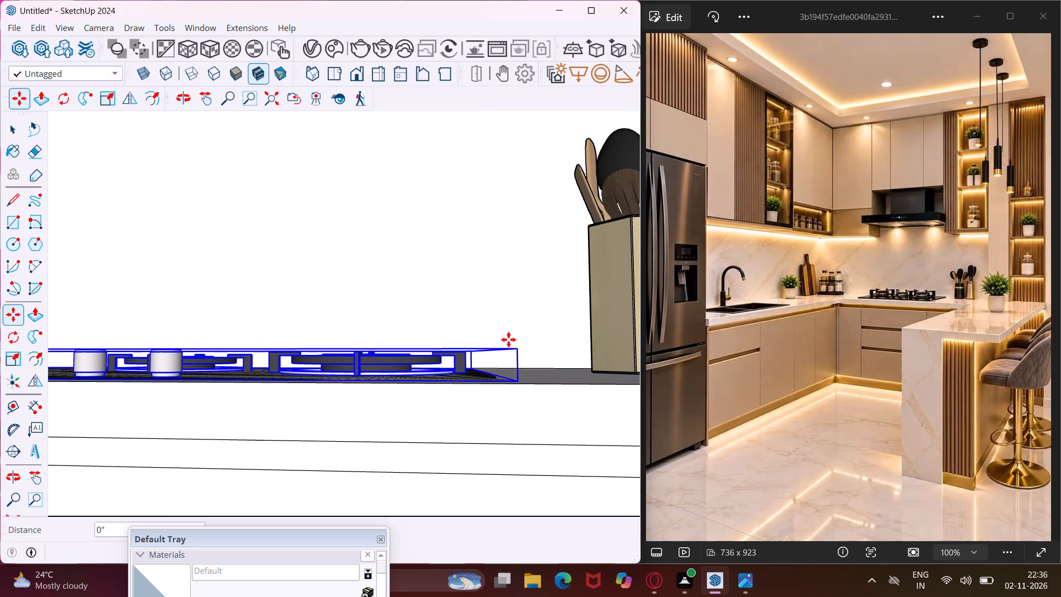
middle_drag(508, 339, 516, 401)
scroll(518, 313, up, 2)
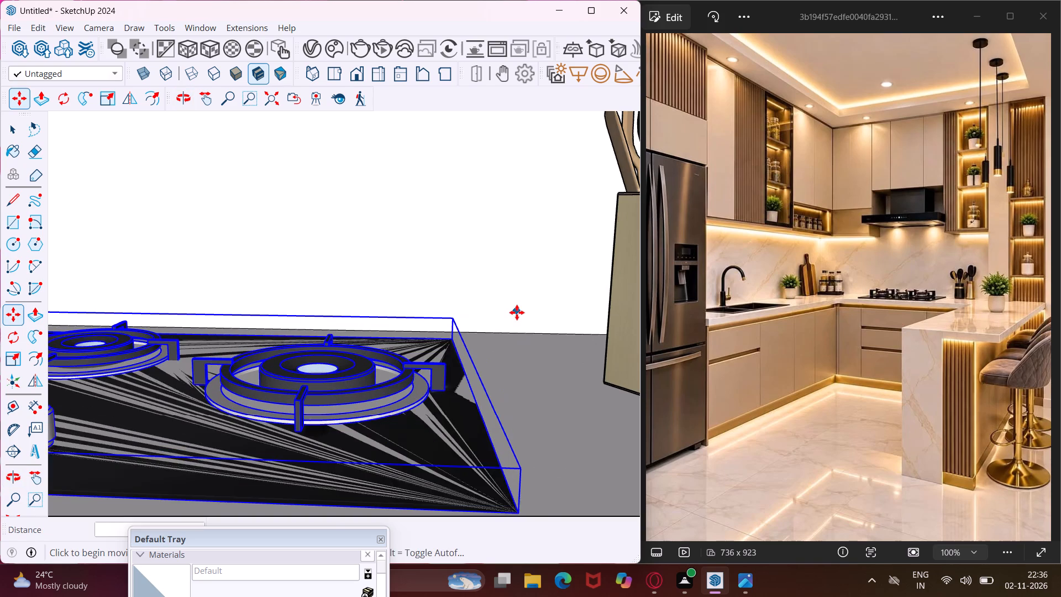
middle_drag(517, 312, 511, 295)
scroll(507, 323, up, 2)
middle_drag(507, 324, 507, 307)
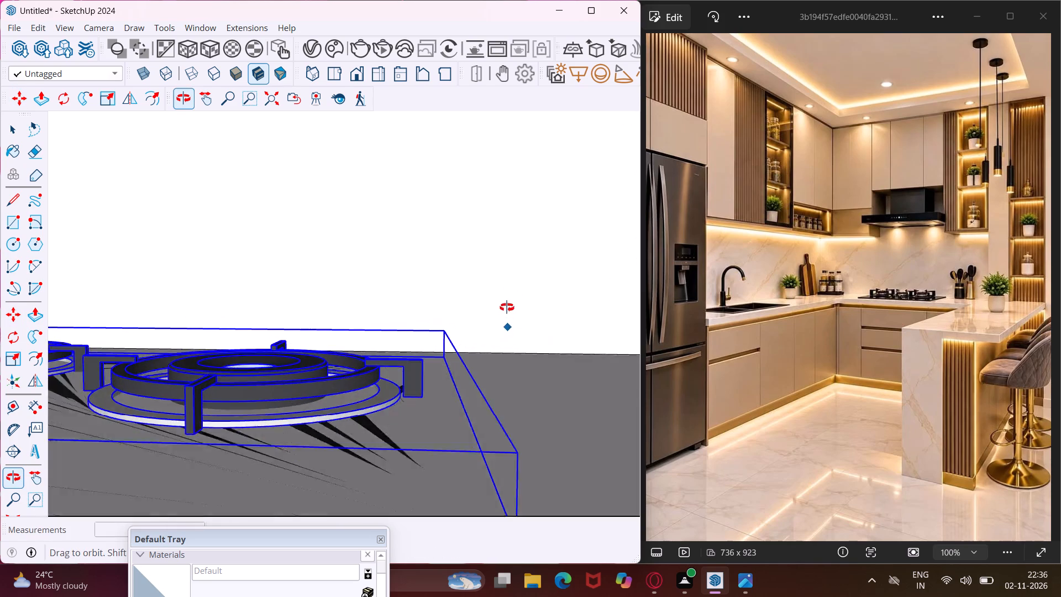
middle_drag(507, 307, 507, 294)
click(508, 326)
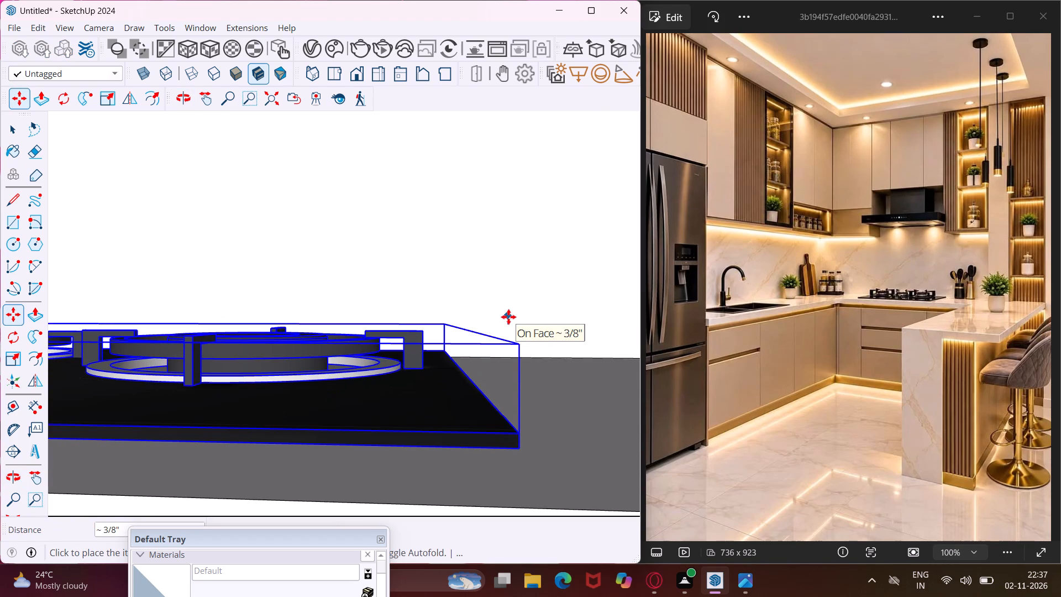
click(508, 317)
middle_drag(508, 317, 523, 384)
scroll(521, 368, down, 6)
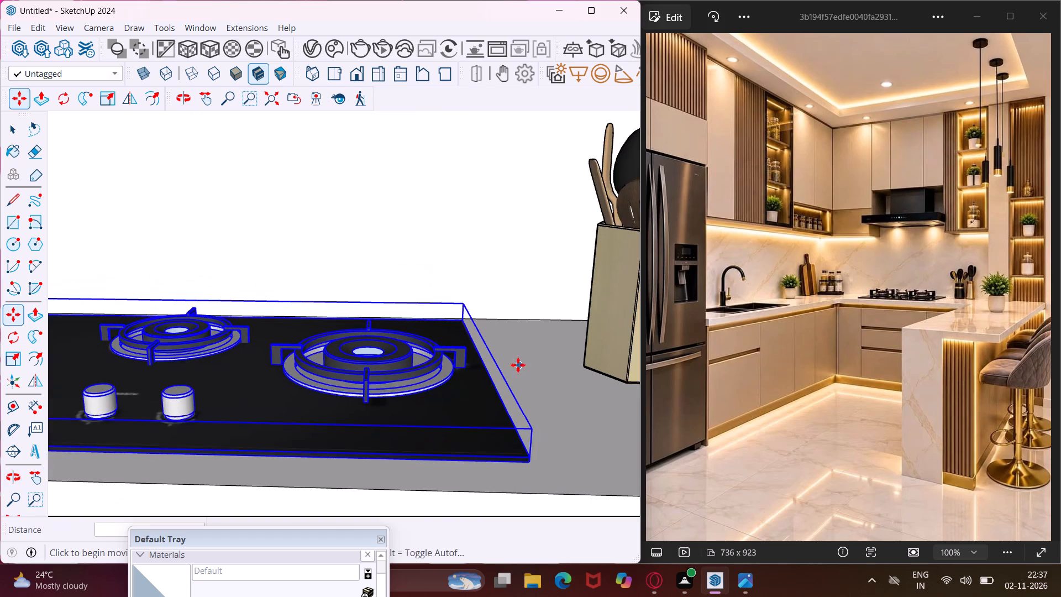
scroll(518, 365, down, 11)
scroll(434, 423, down, 5)
key(Escape)
key(space)
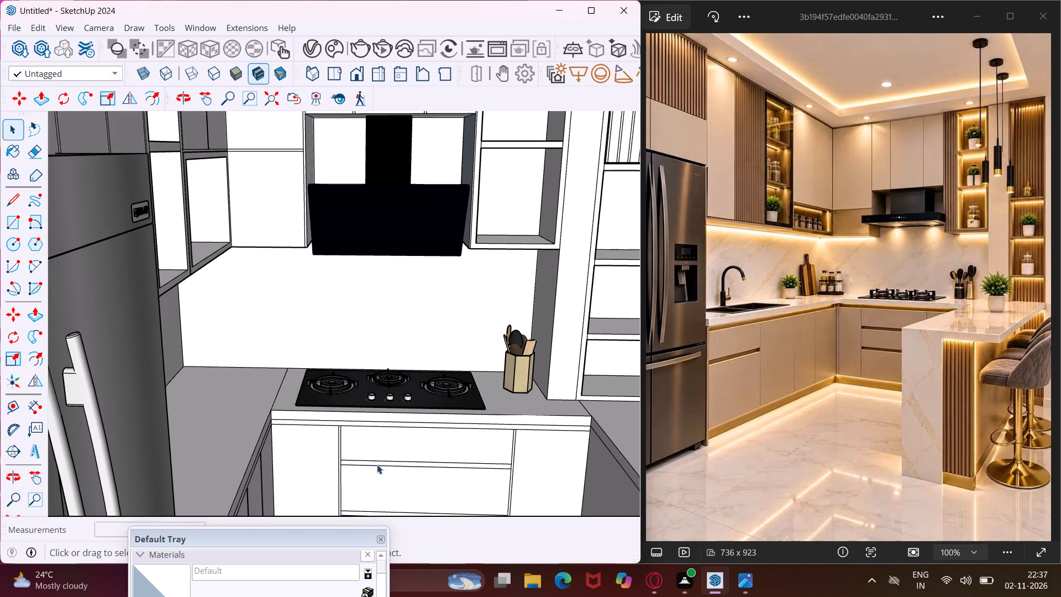
Rotate the double-bowl sink with its faucet 90° in the ground plane, beside the kitchen.
scroll(308, 428, down, 16)
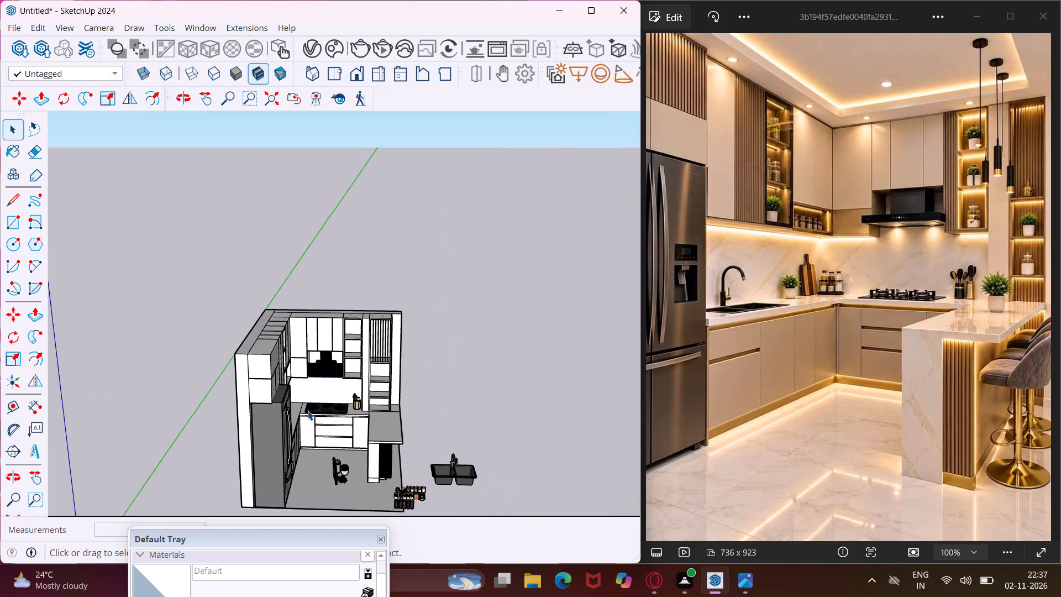
scroll(444, 482, up, 11)
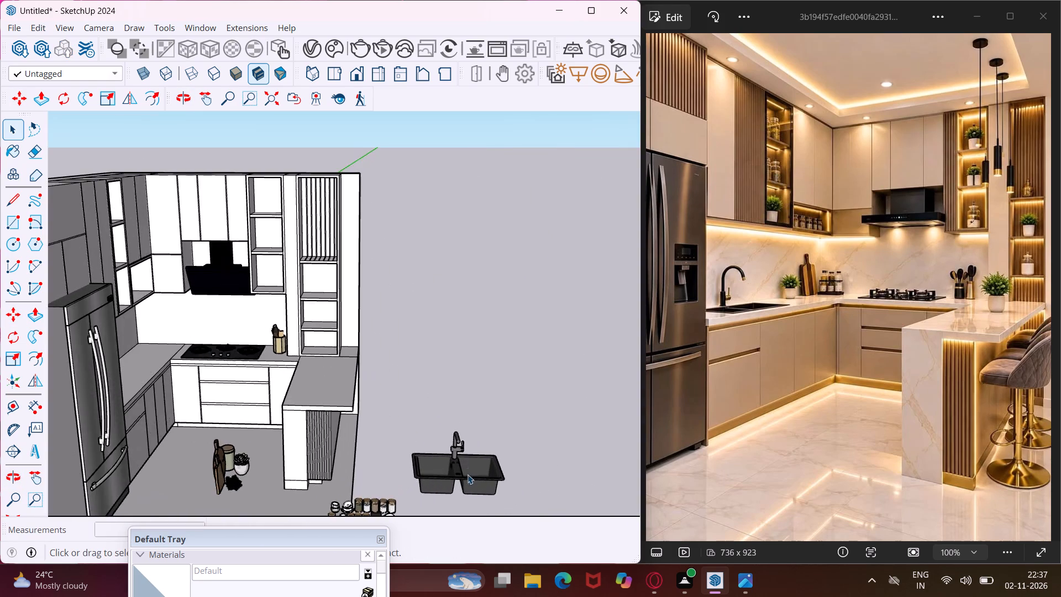
scroll(466, 485, up, 3)
click(466, 486)
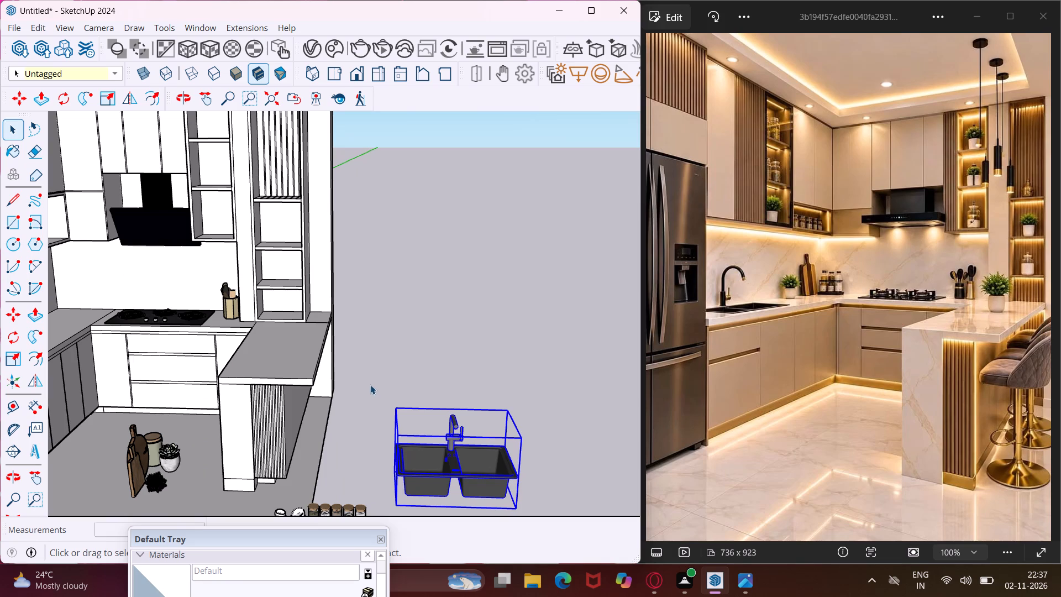
scroll(298, 348, down, 4)
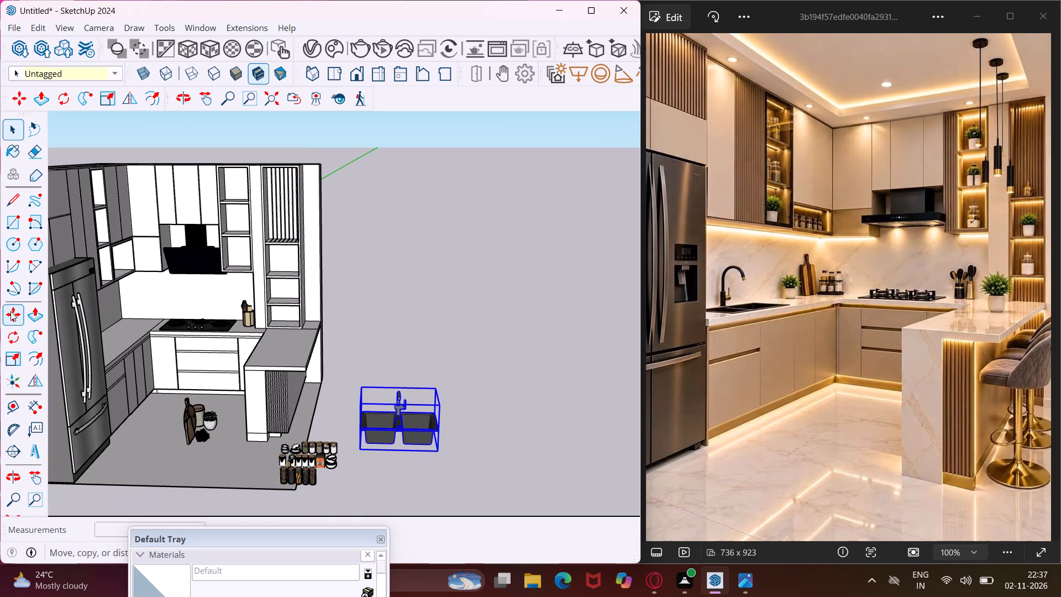
click(12, 343)
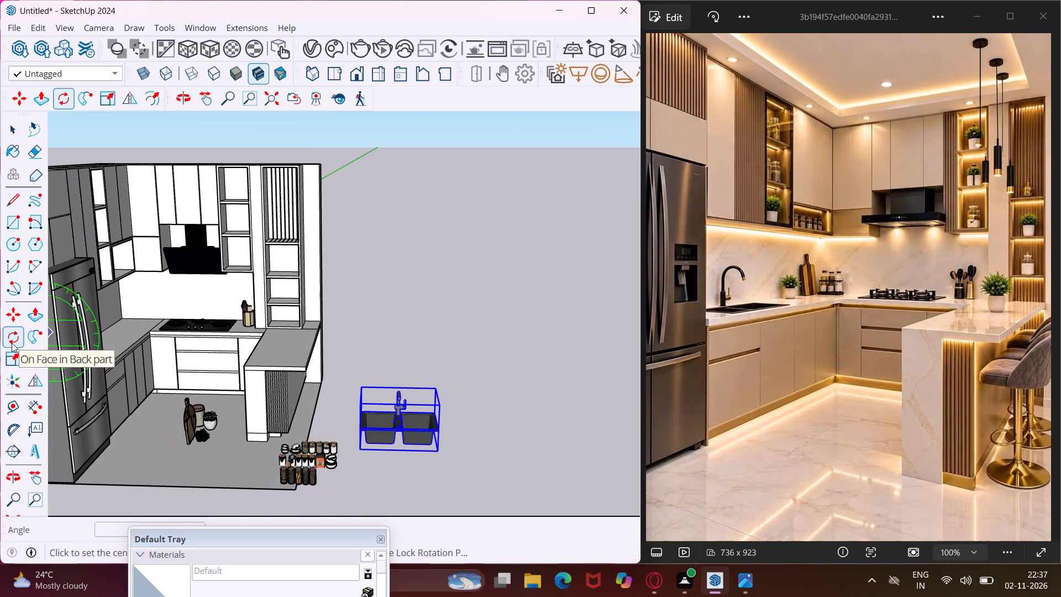
scroll(348, 378, down, 4)
click(434, 447)
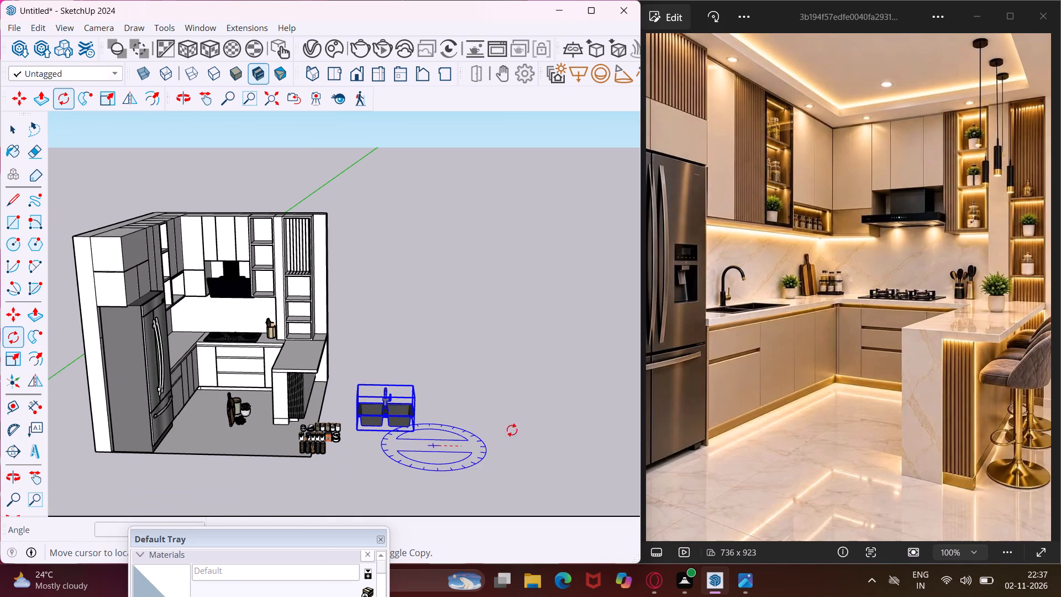
click(516, 449)
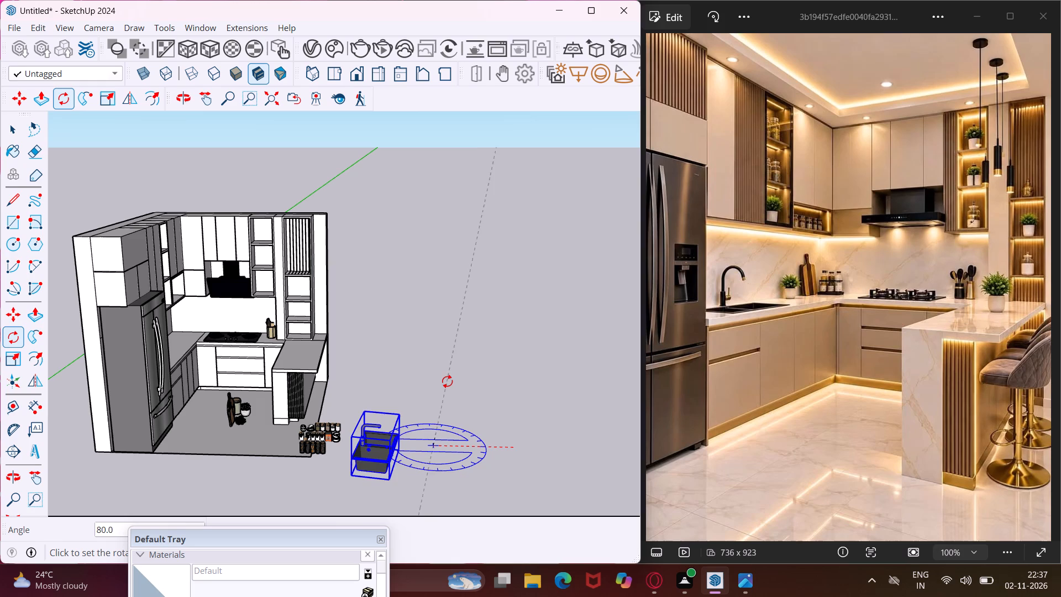
click(429, 389)
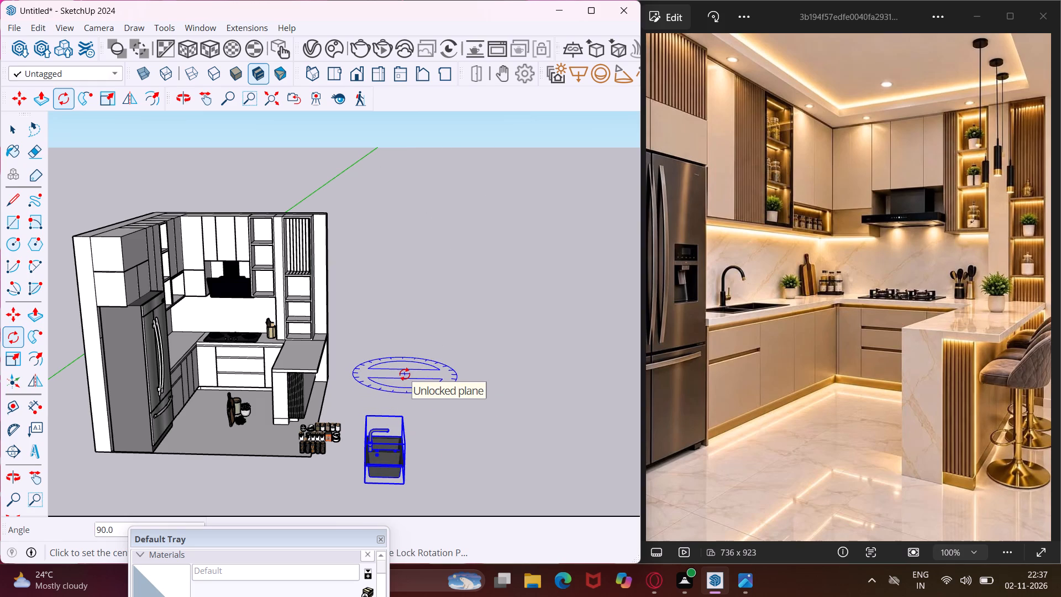
Move the double-bowl sink by its rim's front corner onto the countertop between the refrigerator and the cooktop corner.
key(m)
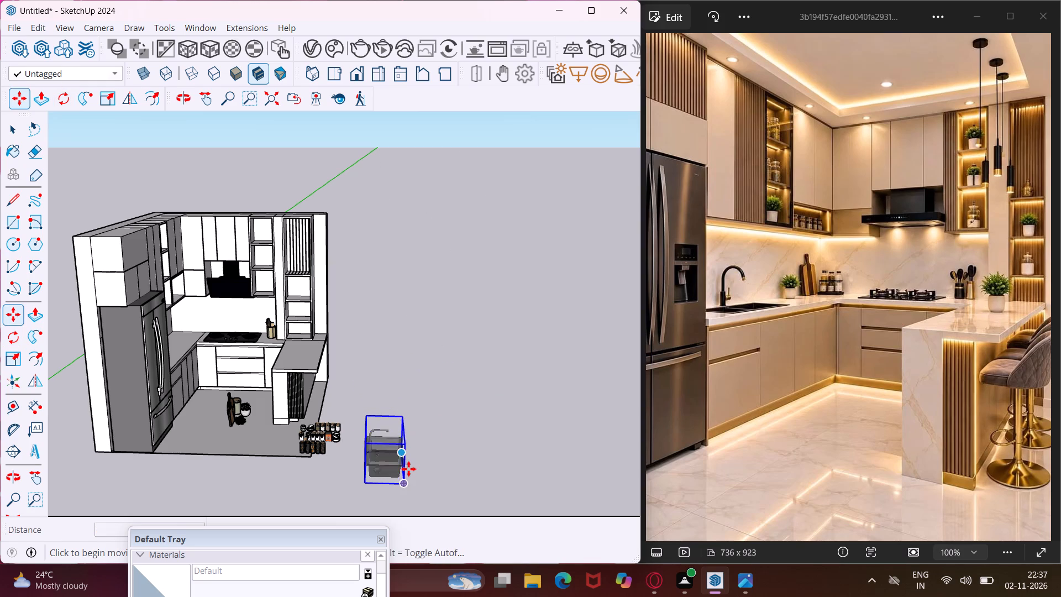
scroll(408, 469, up, 19)
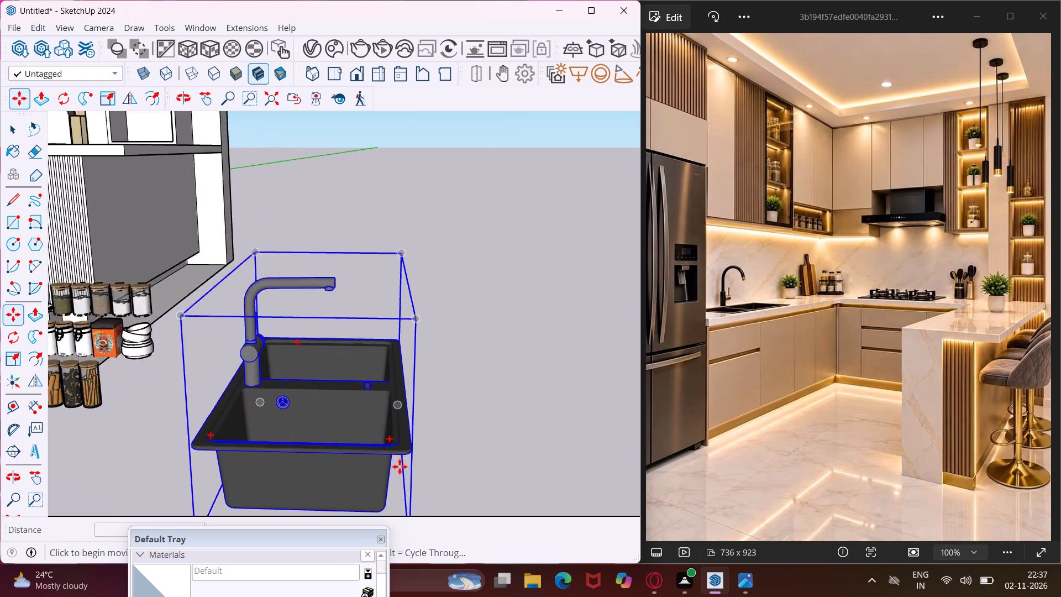
click(416, 451)
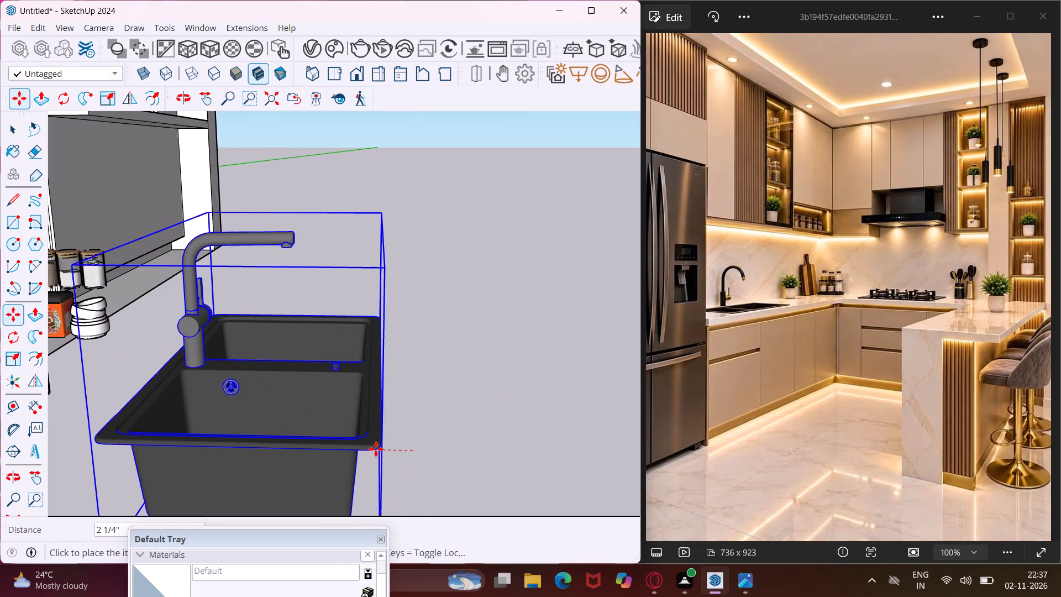
scroll(364, 441, down, 16)
scroll(334, 428, down, 7)
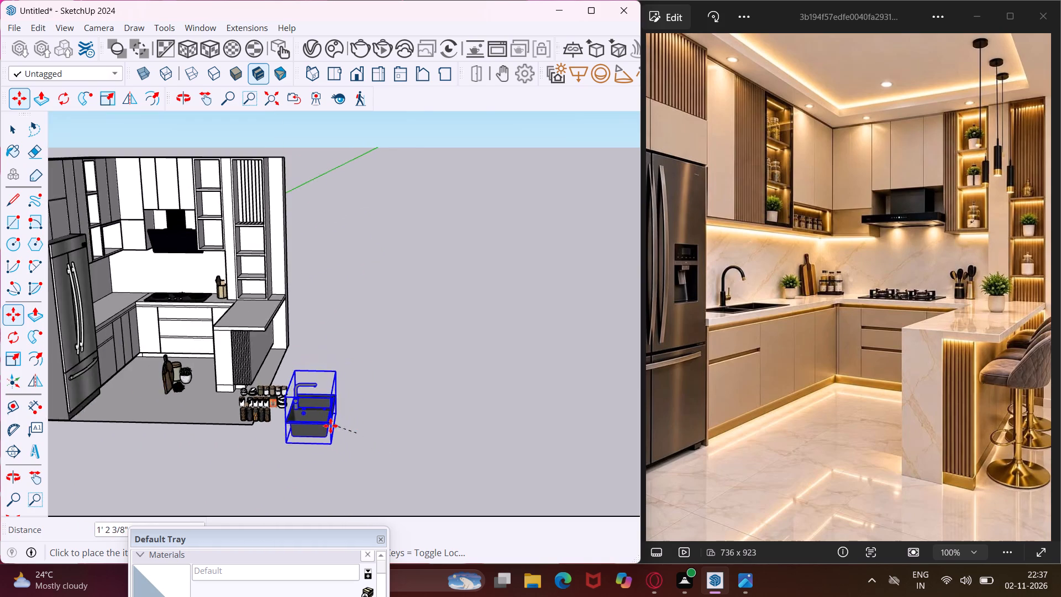
scroll(330, 426, down, 3)
middle_drag(186, 382, 97, 498)
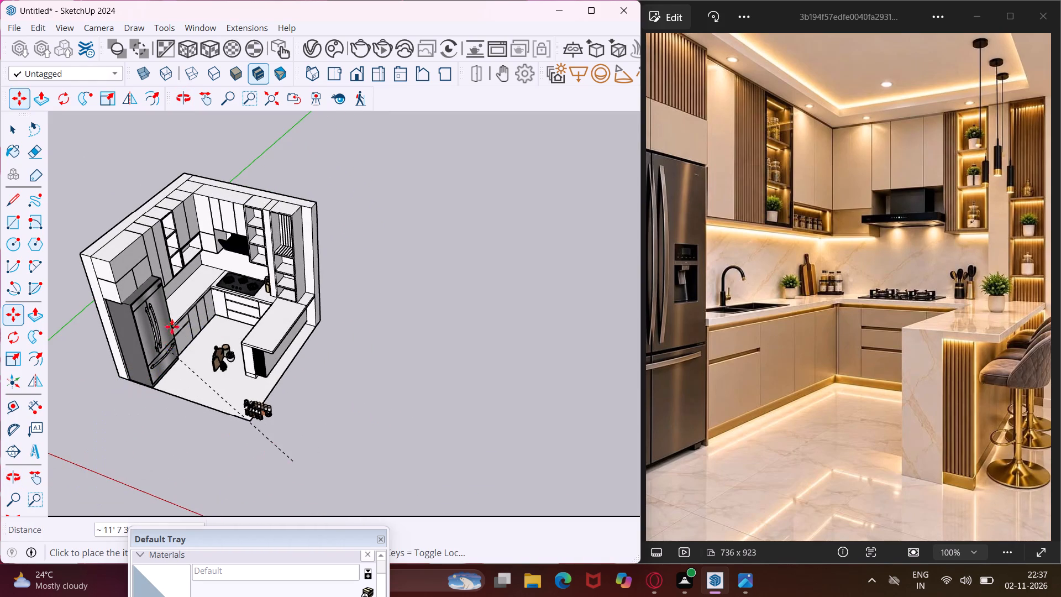
scroll(177, 307, up, 8)
scroll(179, 295, up, 13)
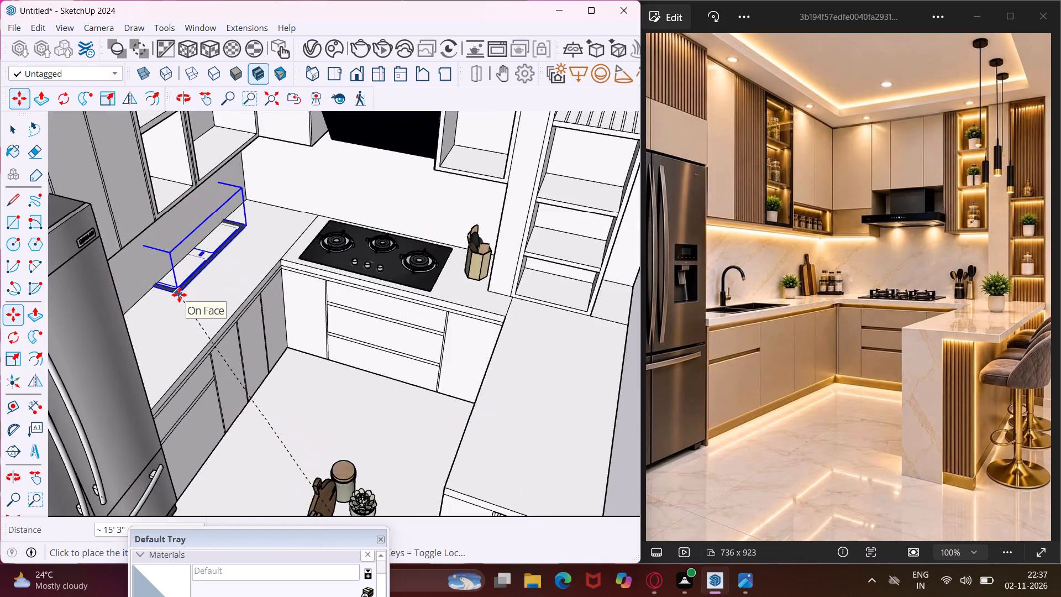
scroll(179, 295, up, 8)
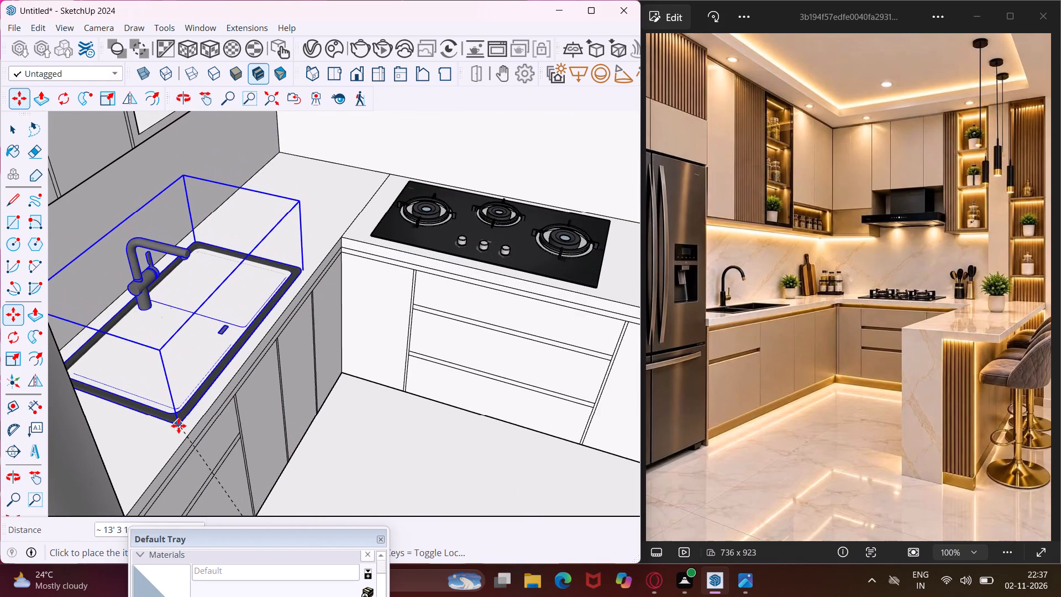
click(149, 462)
Draw a small rectangle, about 6" along one side, on the countertop face inside the sink's rim.
scroll(219, 324, down, 6)
middle_drag(222, 368, 220, 369)
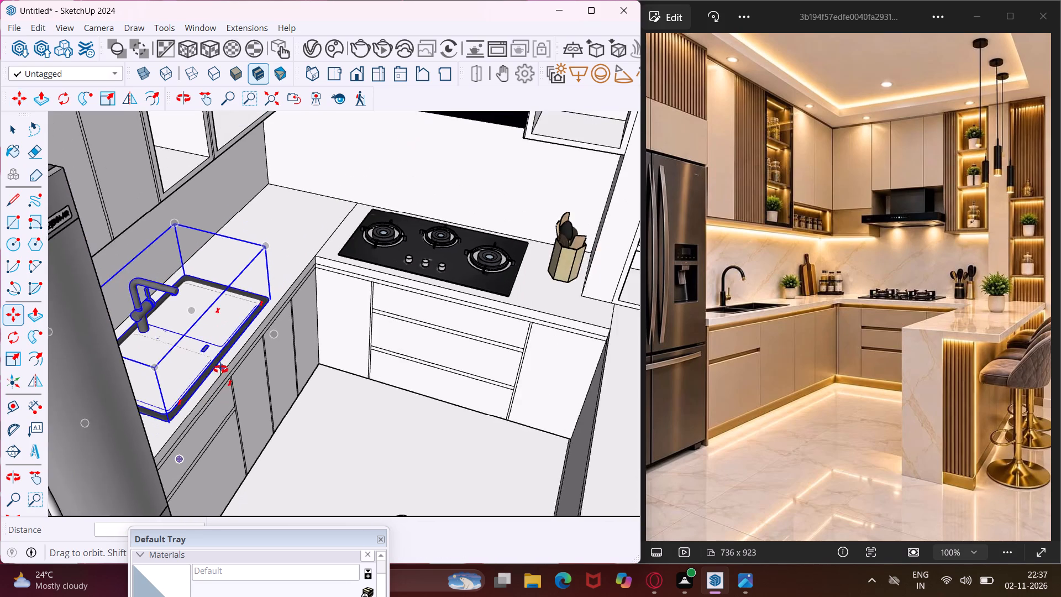
middle_drag(220, 369, 97, 347)
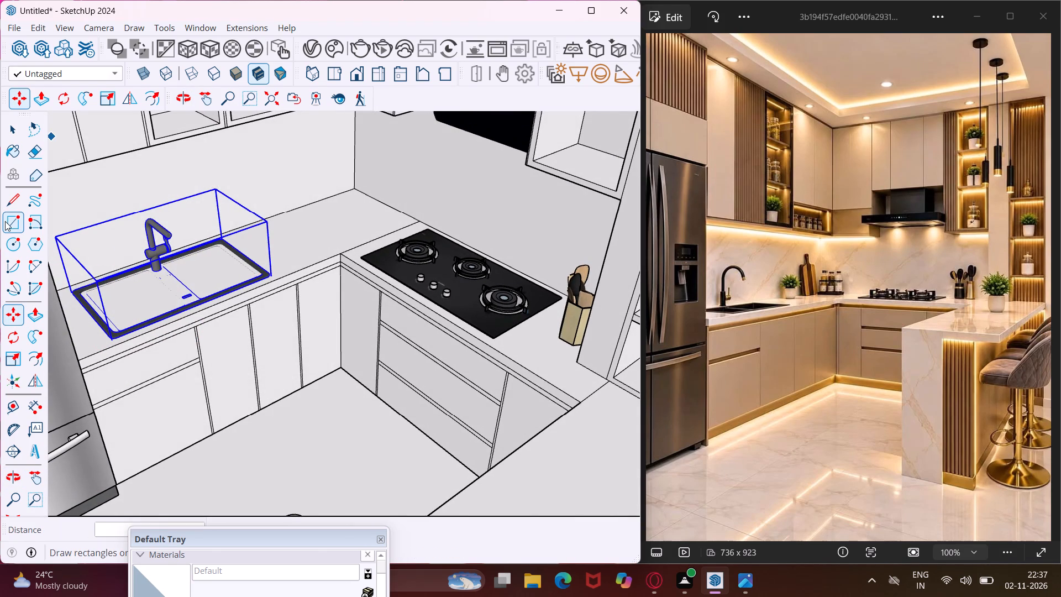
click(5, 221)
scroll(97, 287, up, 4)
middle_drag(154, 294, 155, 357)
scroll(149, 345, up, 4)
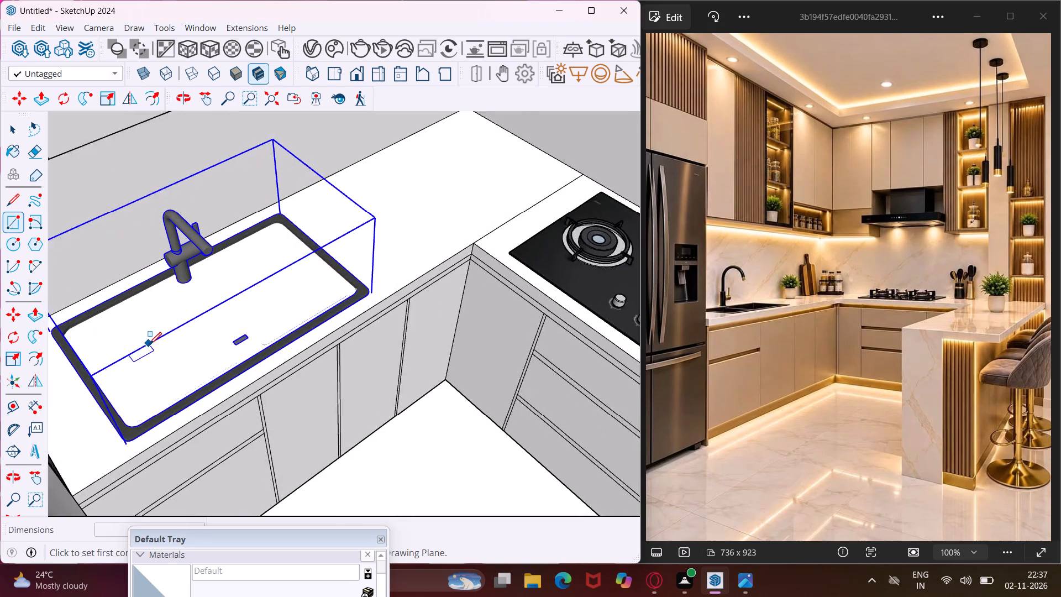
click(137, 334)
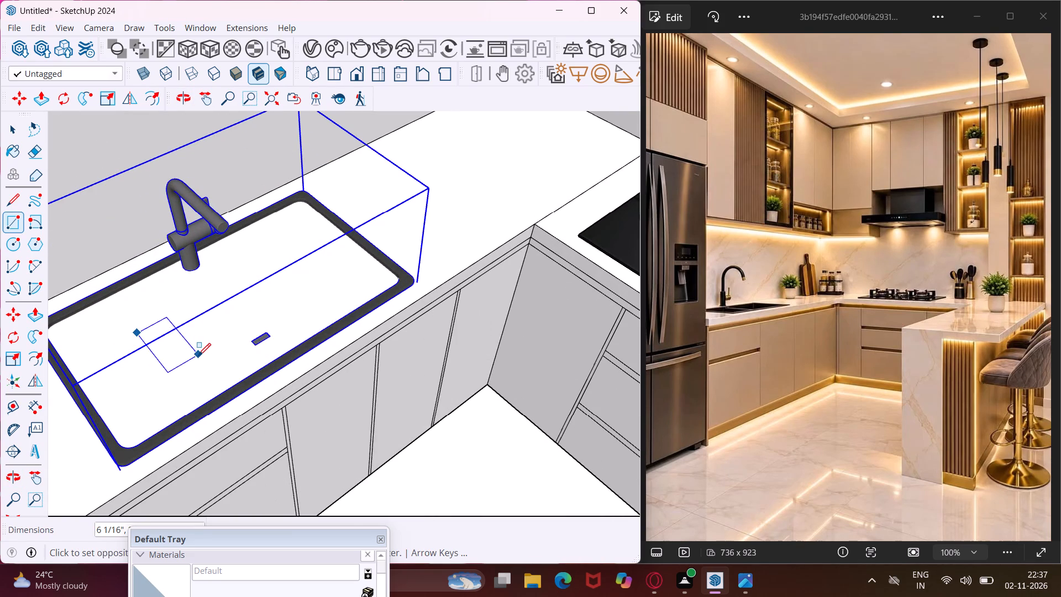
click(198, 355)
key(Escape)
key(space)
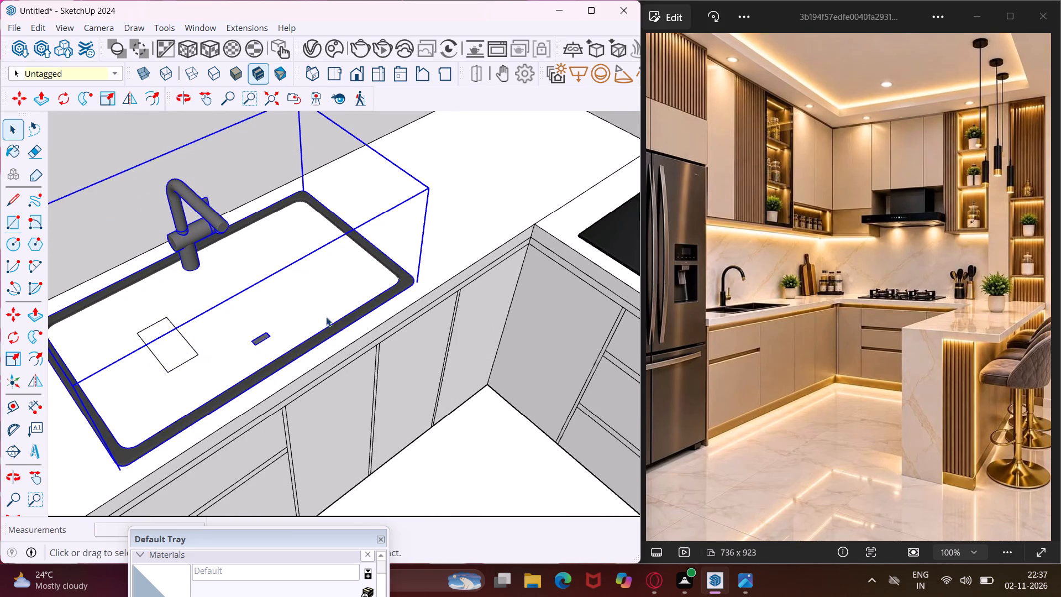
Push the small rectangle inside the sink rim down about 7 1/16" into the countertop to start the sink cutout.
scroll(459, 298, down, 11)
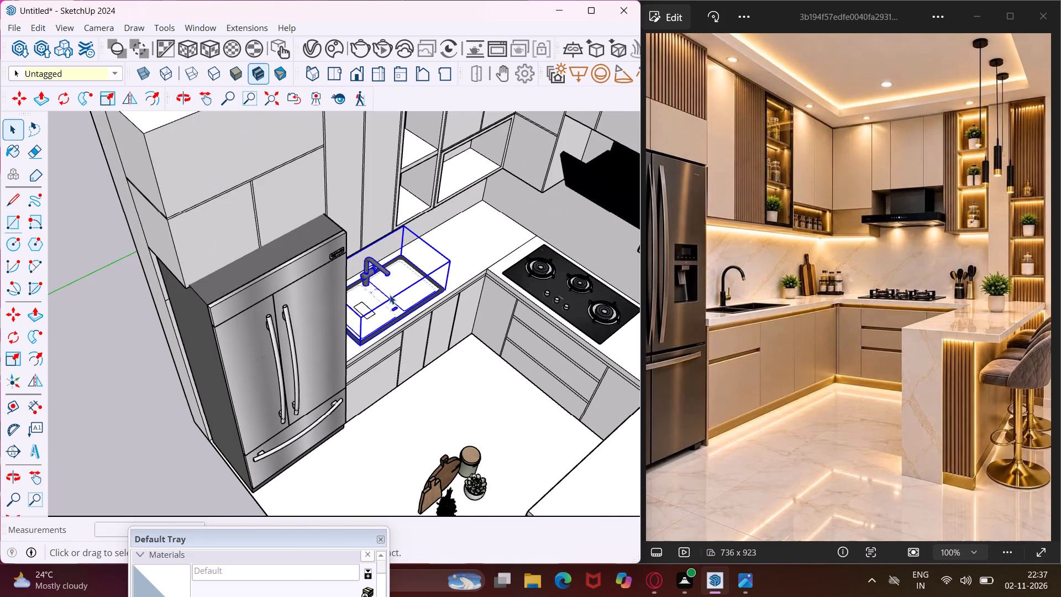
scroll(390, 295, up, 10)
click(355, 316)
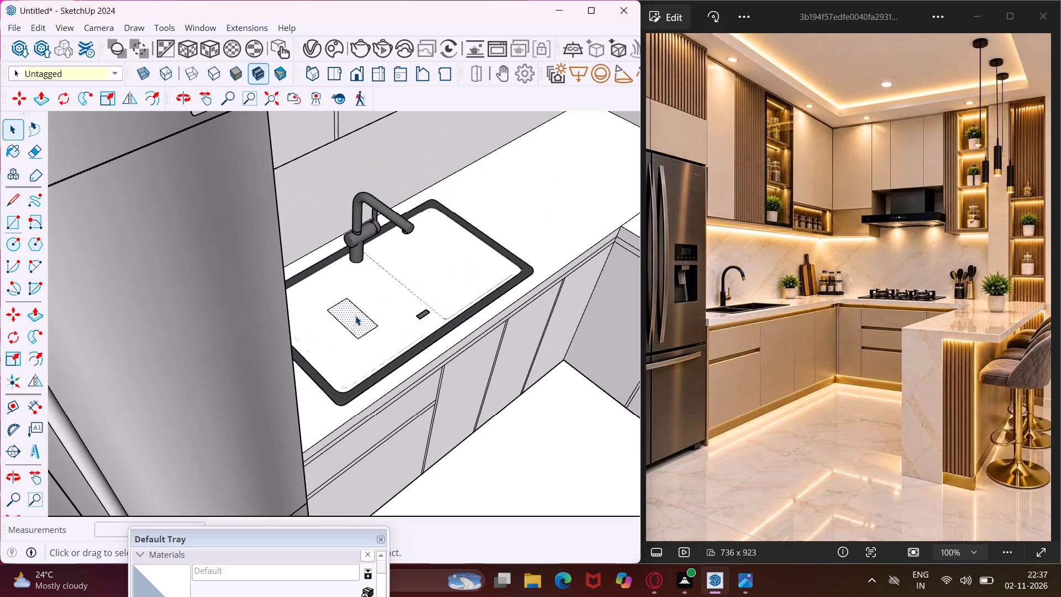
key(p)
click(355, 316)
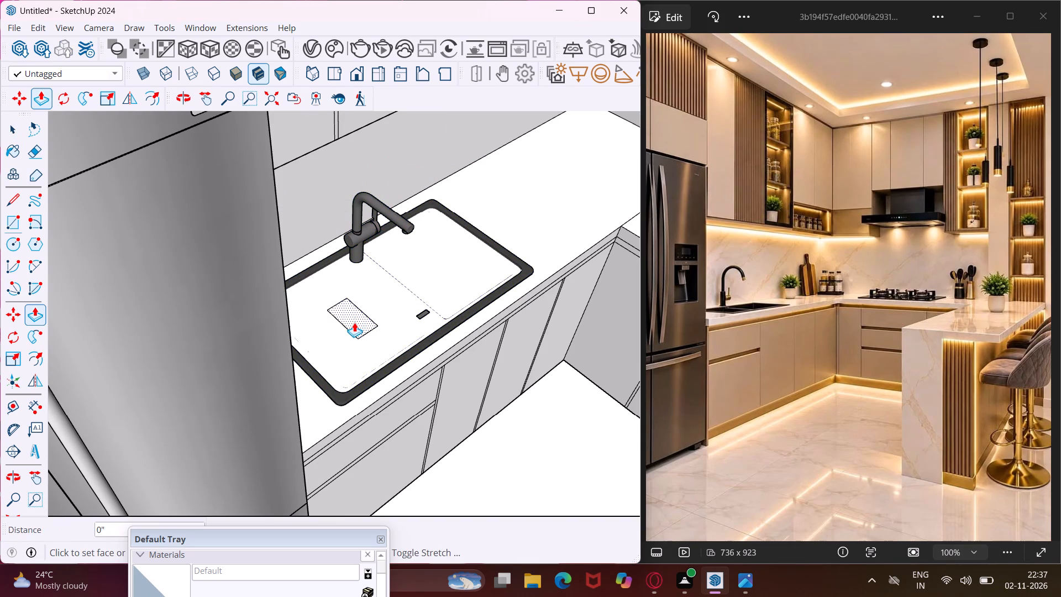
click(353, 350)
scroll(346, 317, up, 3)
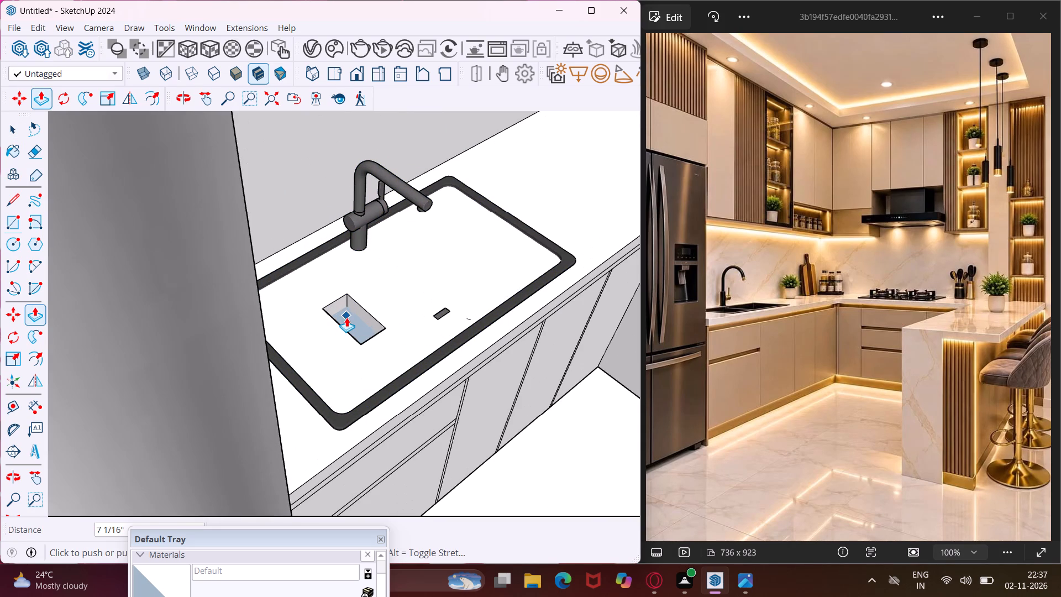
key(Escape)
Extend the sink cutout about 6 5/16" toward the faucet side and about 1' 10" toward the cooktop end.
scroll(337, 303, up, 10)
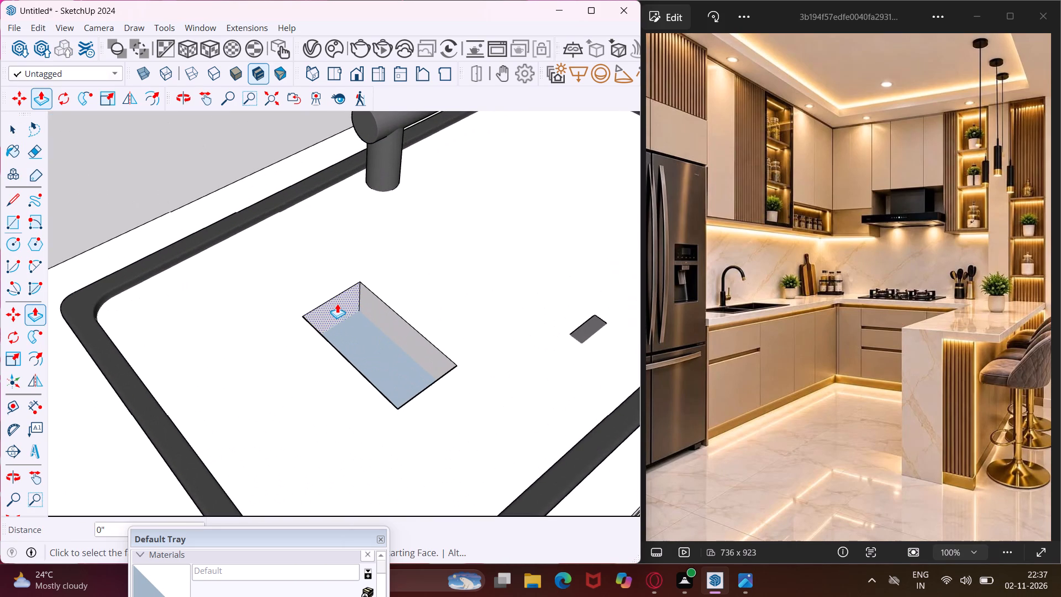
click(337, 303)
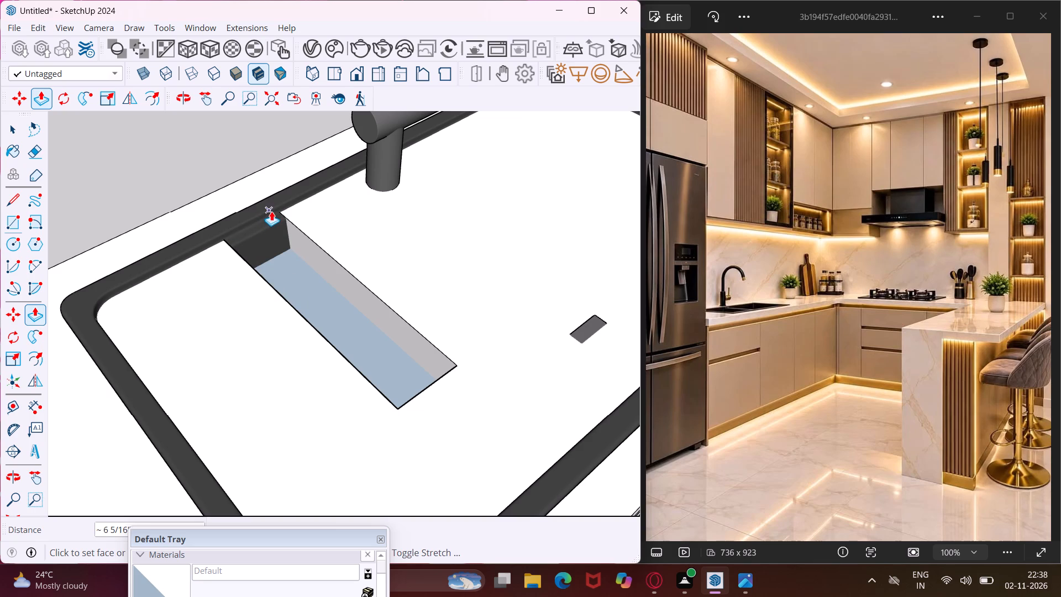
click(272, 211)
click(313, 256)
scroll(390, 243, down, 2)
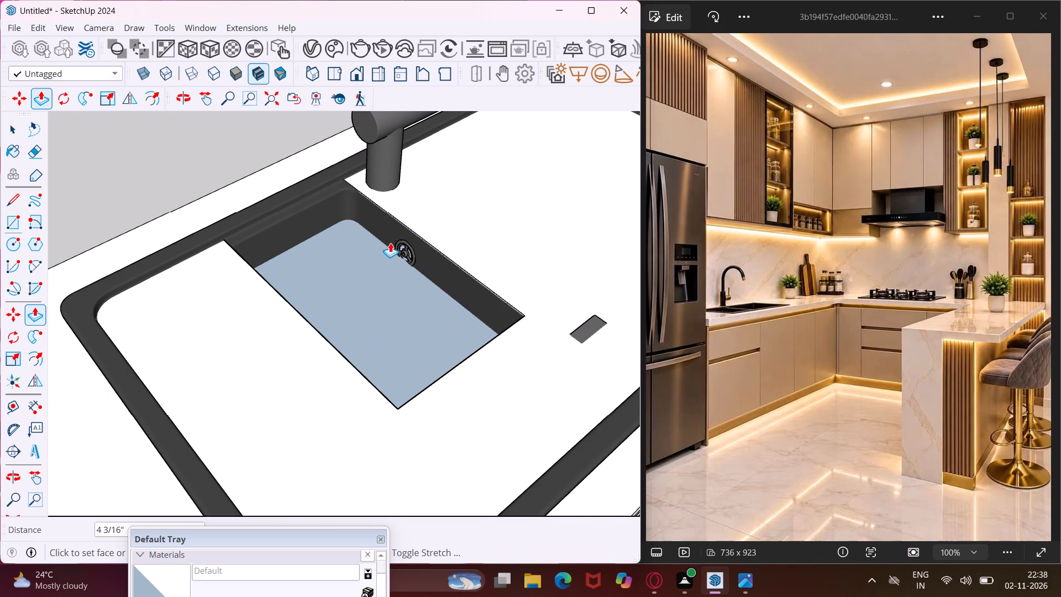
scroll(390, 243, down, 6)
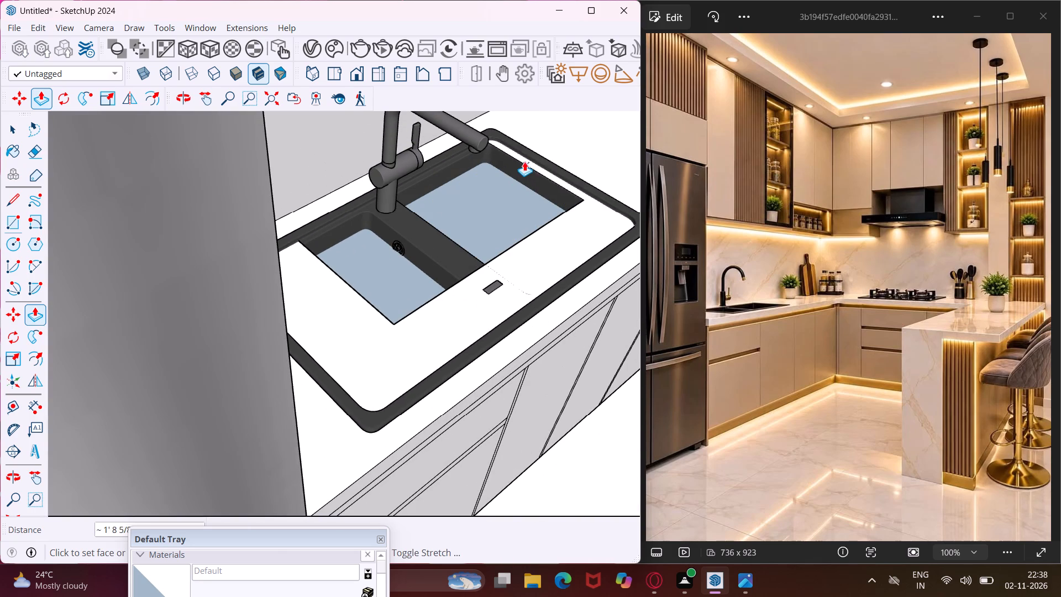
click(514, 152)
Push the cutout's refrigerator-side wall outward about 7" to the sink's inner rim.
middle_drag(485, 224, 328, 357)
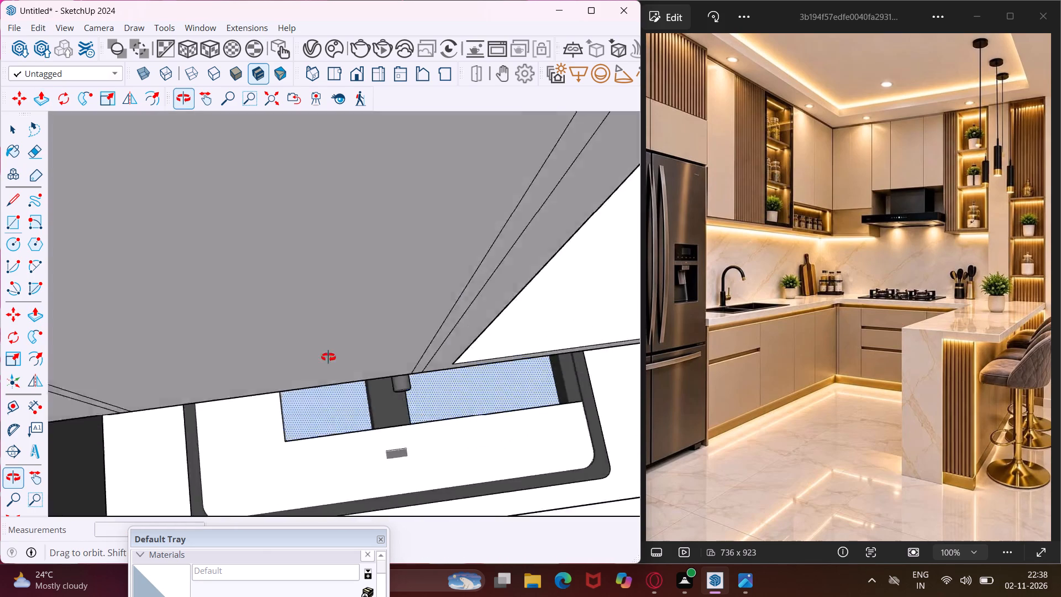
middle_drag(328, 357, 286, 295)
scroll(271, 328, up, 5)
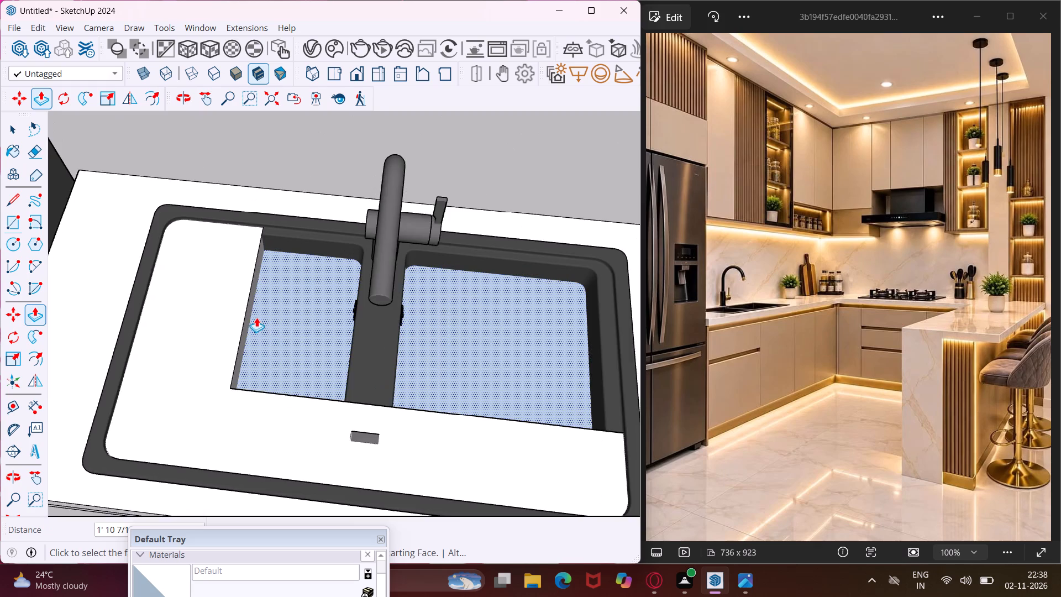
scroll(254, 315, up, 4)
click(246, 301)
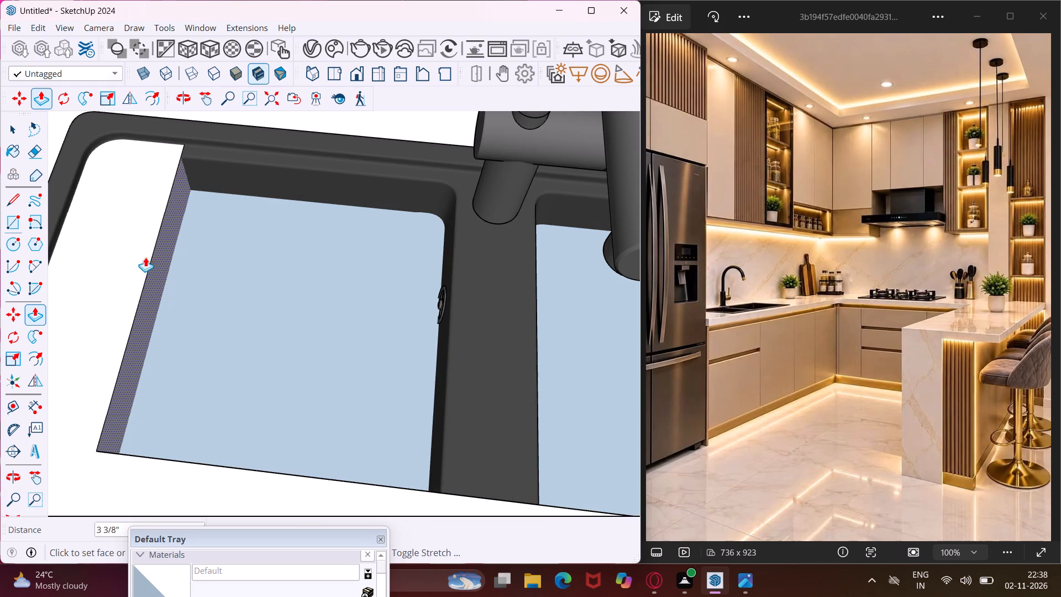
click(90, 142)
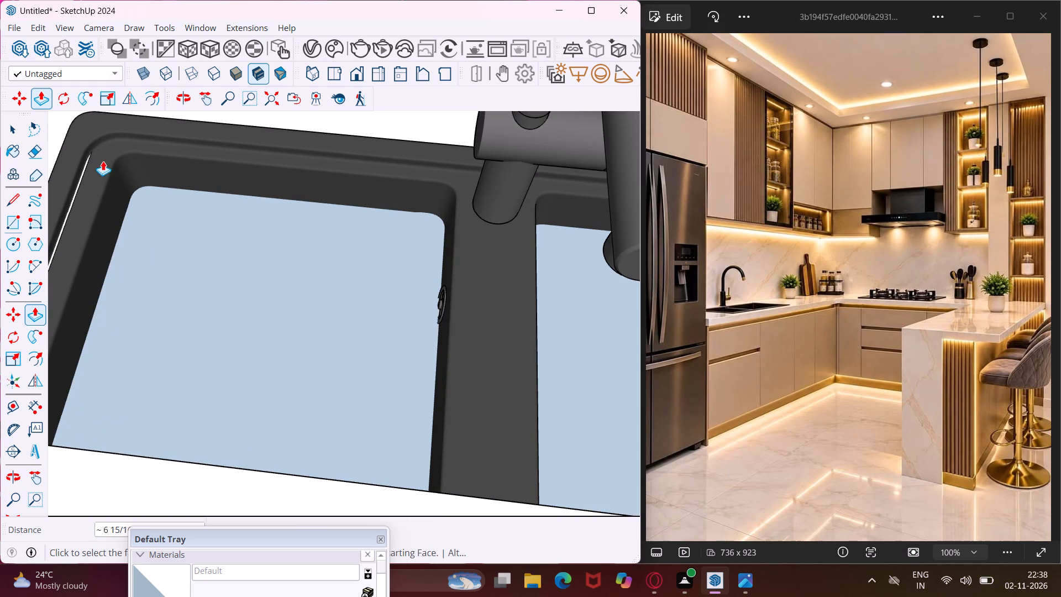
Lower the cutout's floor in two pushes, the second 2 3/8", to clear the bottoms of both sink bowls.
click(202, 255)
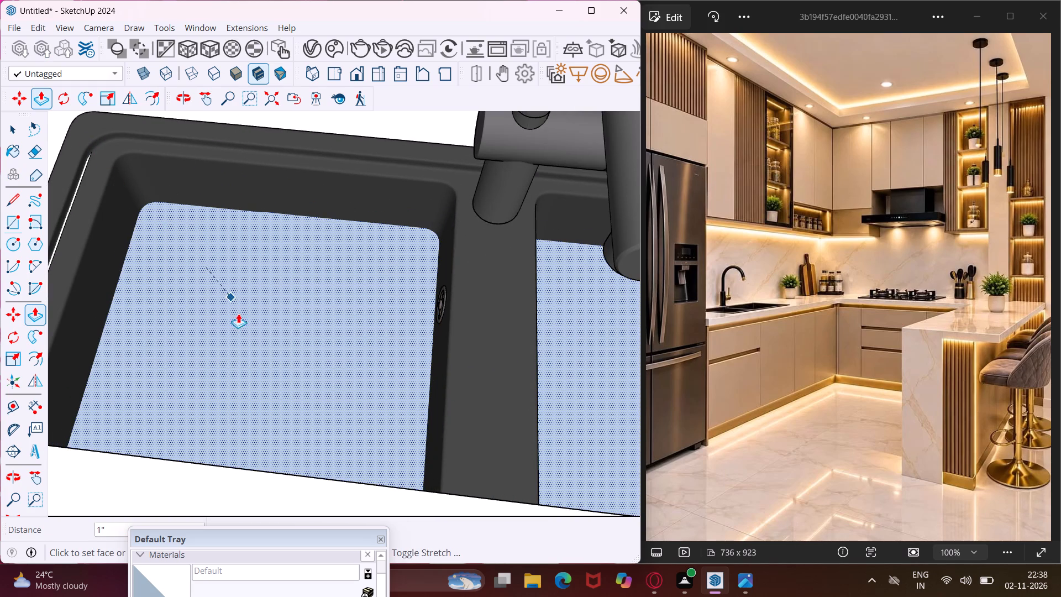
click(270, 375)
click(273, 358)
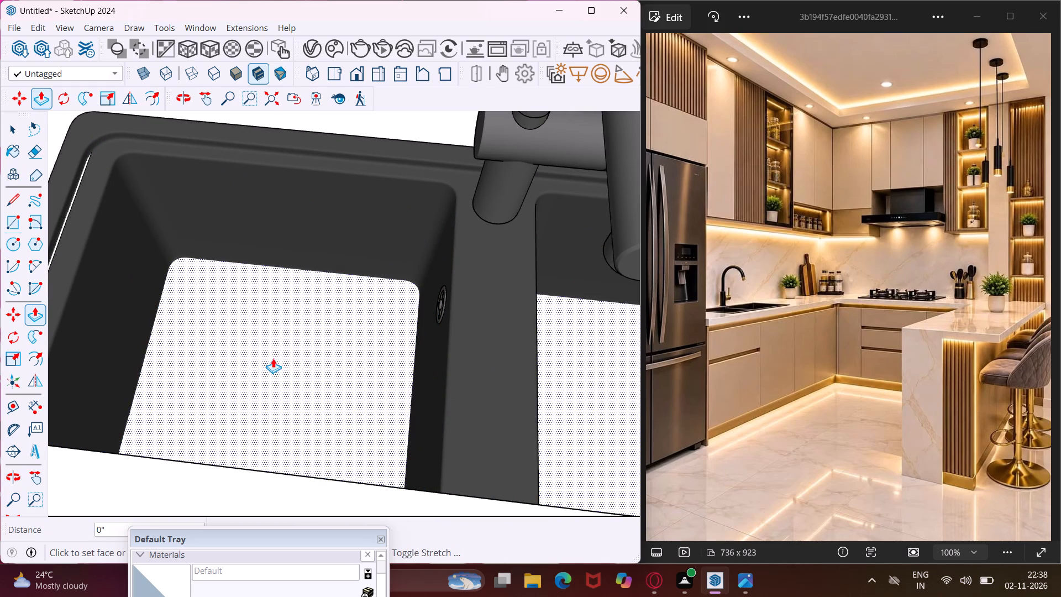
click(273, 378)
Push the cutout's front wall outward about 5 7/16" to clear the countertop strip covering the front of the bowls.
scroll(262, 364, down, 5)
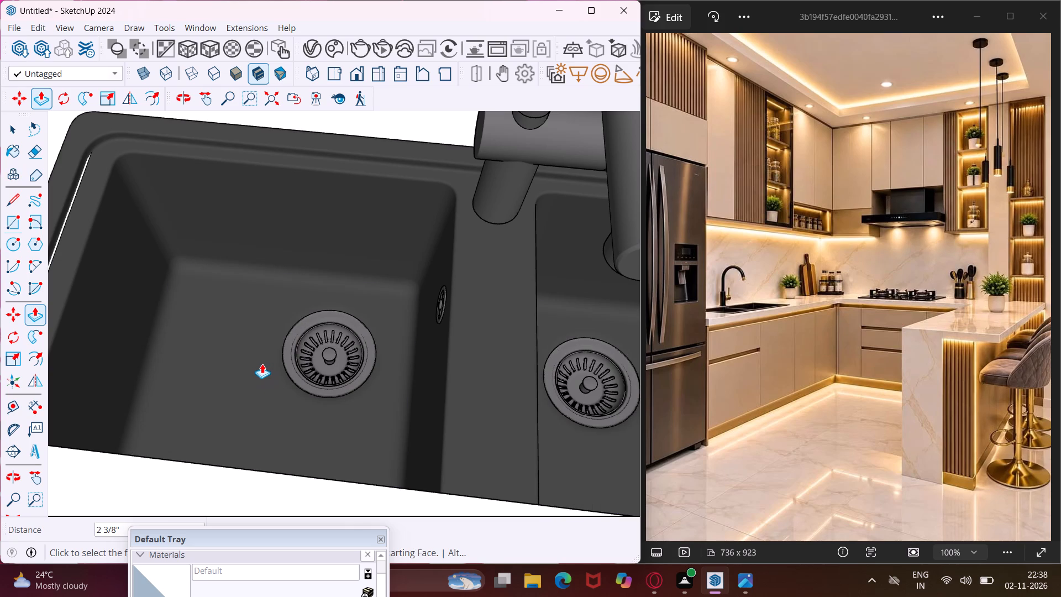
scroll(262, 364, down, 7)
middle_drag(261, 363, 290, 364)
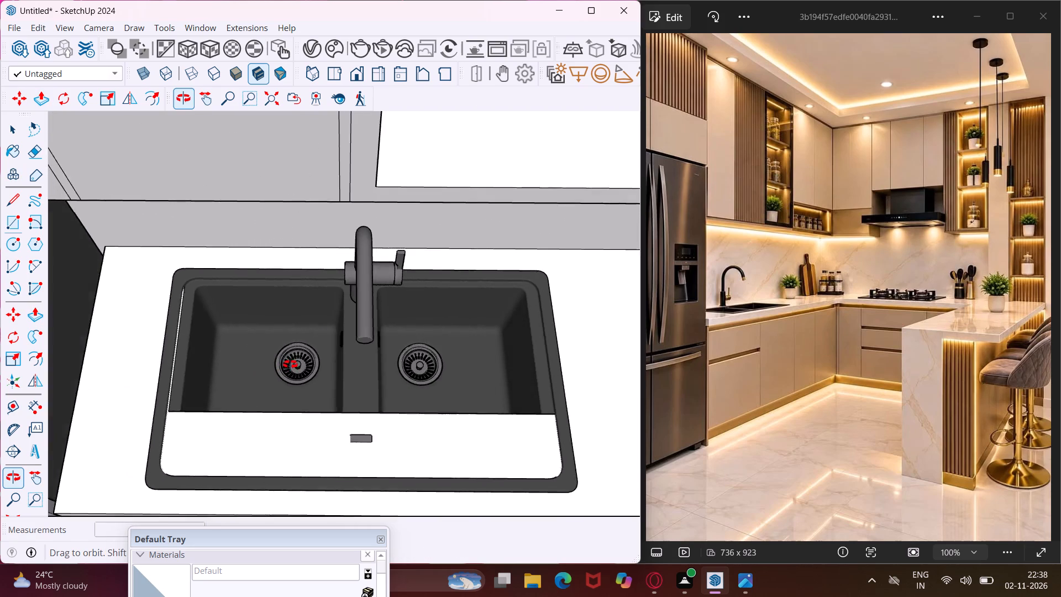
middle_drag(290, 364, 475, 316)
scroll(358, 355, down, 1)
scroll(517, 280, up, 7)
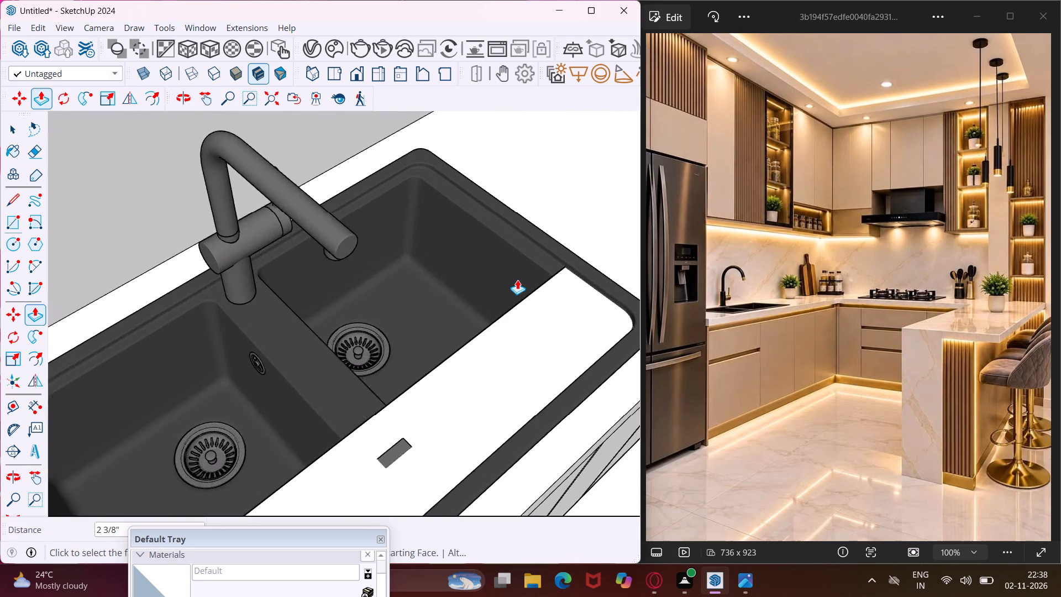
scroll(517, 280, up, 8)
middle_drag(503, 292, 637, 286)
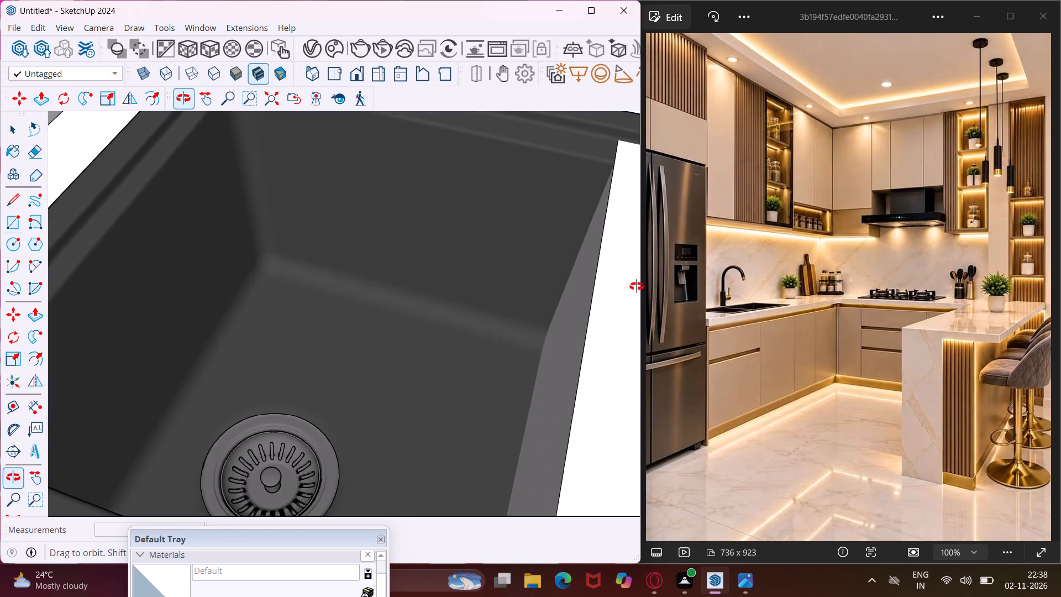
middle_drag(637, 286, 653, 271)
click(552, 317)
scroll(595, 318, down, 4)
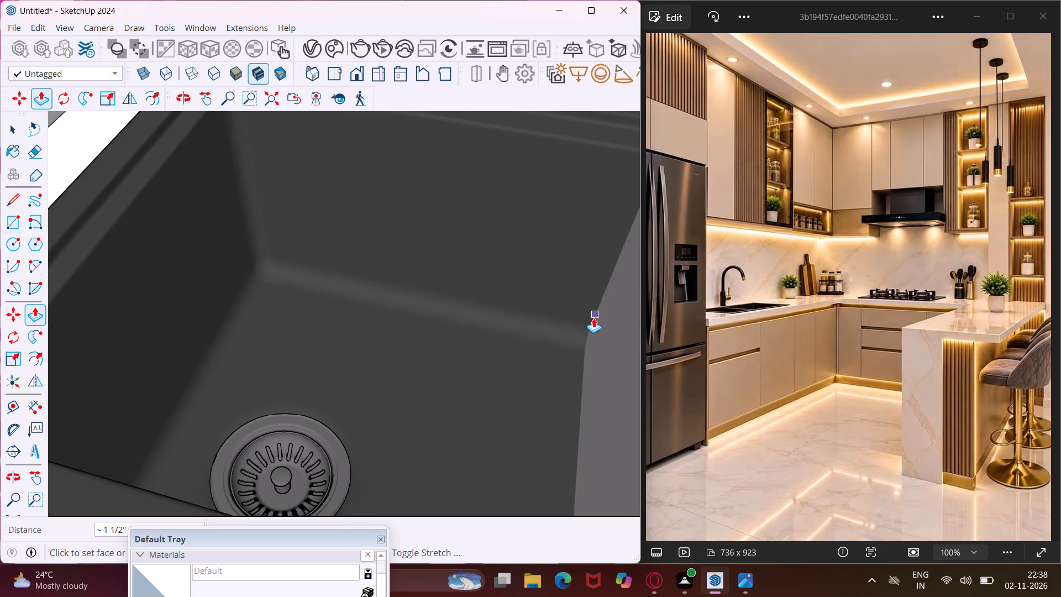
scroll(593, 318, down, 1)
middle_drag(542, 307, 442, 306)
scroll(442, 306, up, 1)
scroll(442, 306, down, 5)
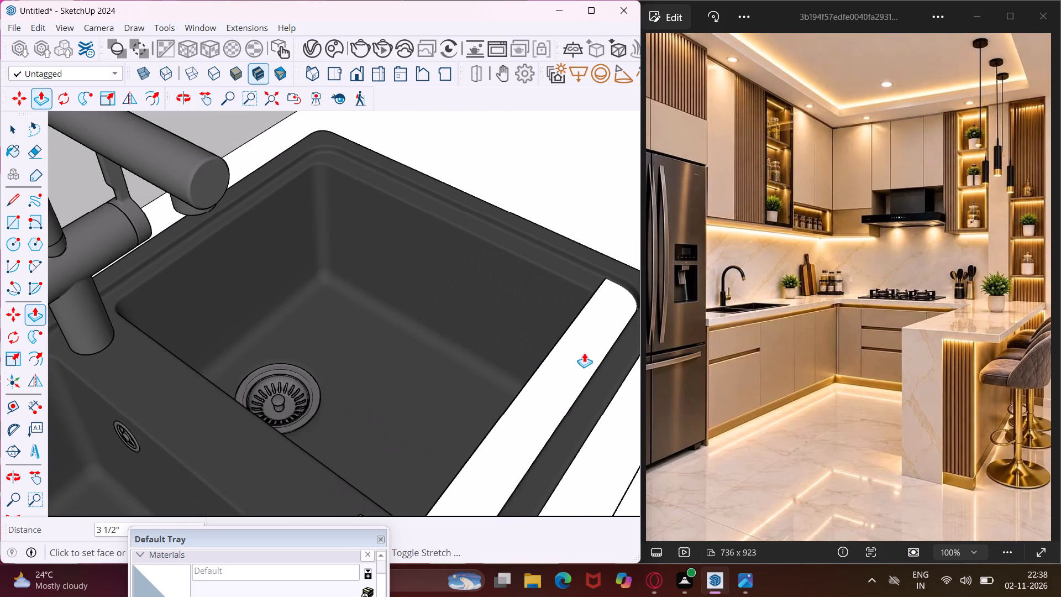
click(601, 370)
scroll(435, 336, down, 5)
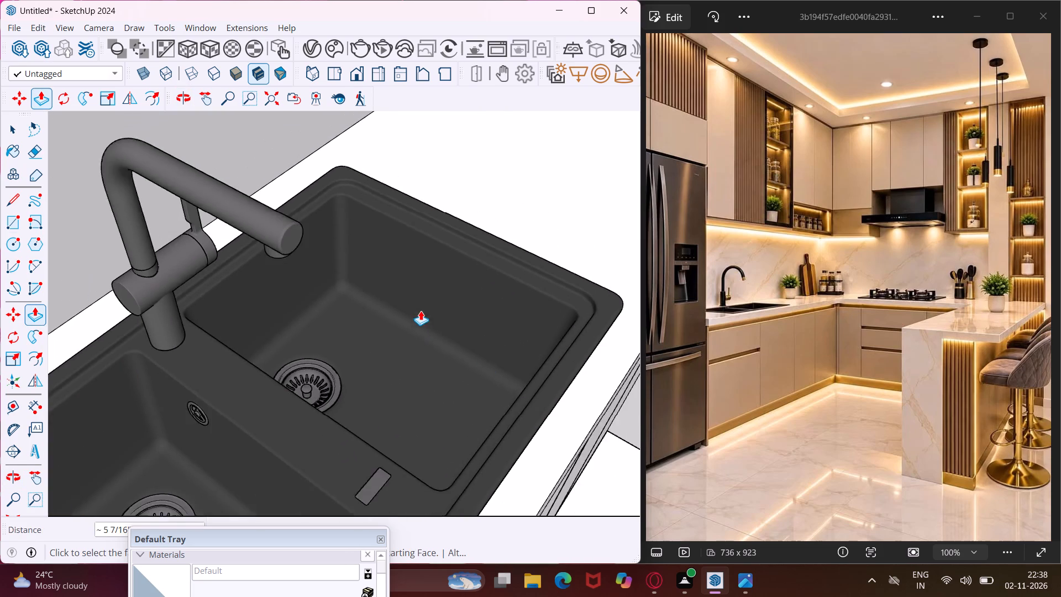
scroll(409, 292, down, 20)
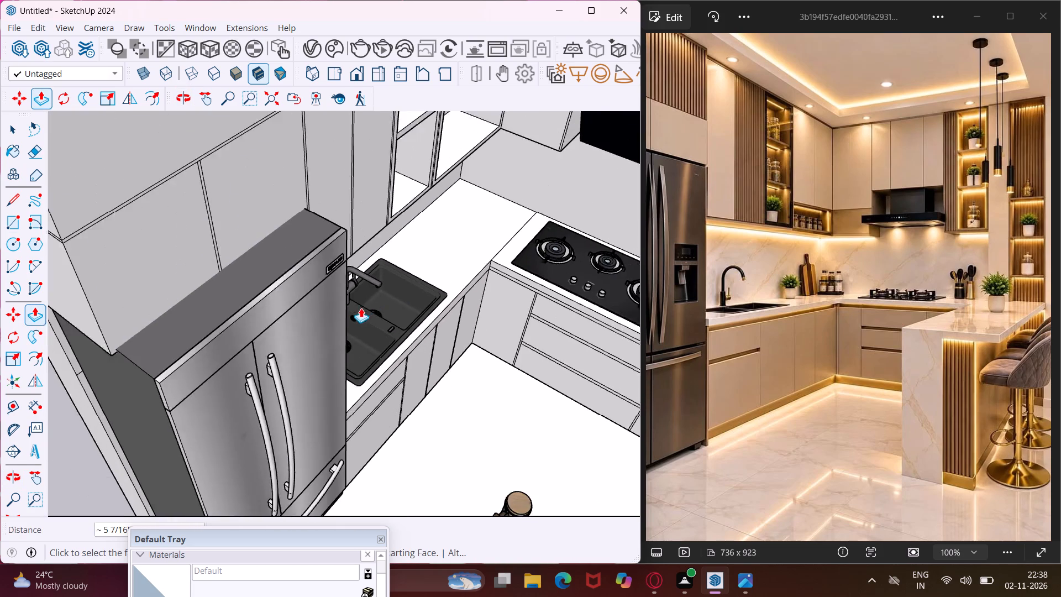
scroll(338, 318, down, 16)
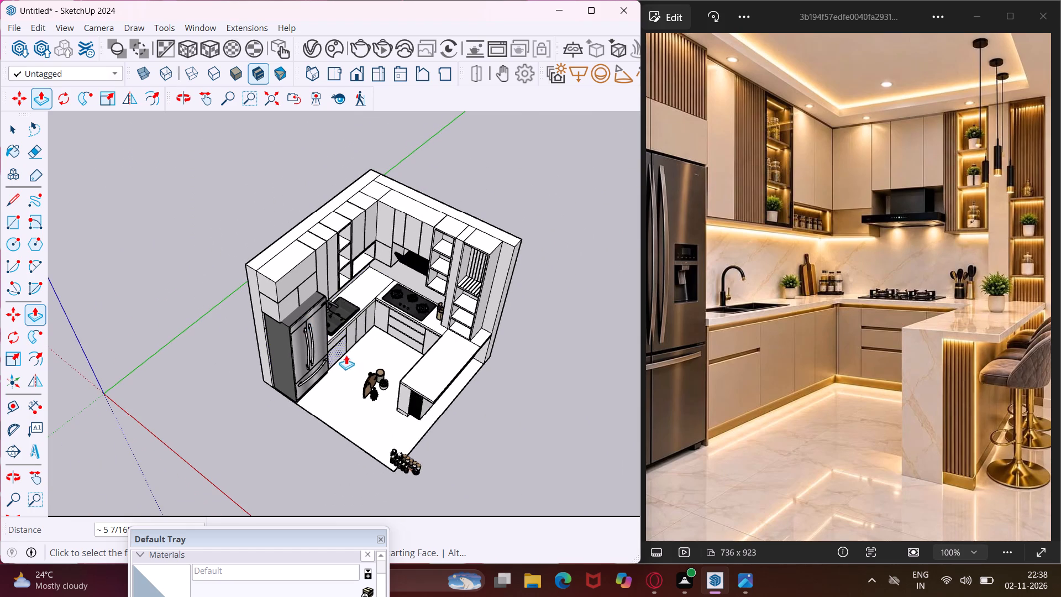
Move the group of cutting boards, canister and potted plants from the floor onto the countertop between the sink and cooktop.
key(Escape)
key(space)
scroll(392, 389, up, 4)
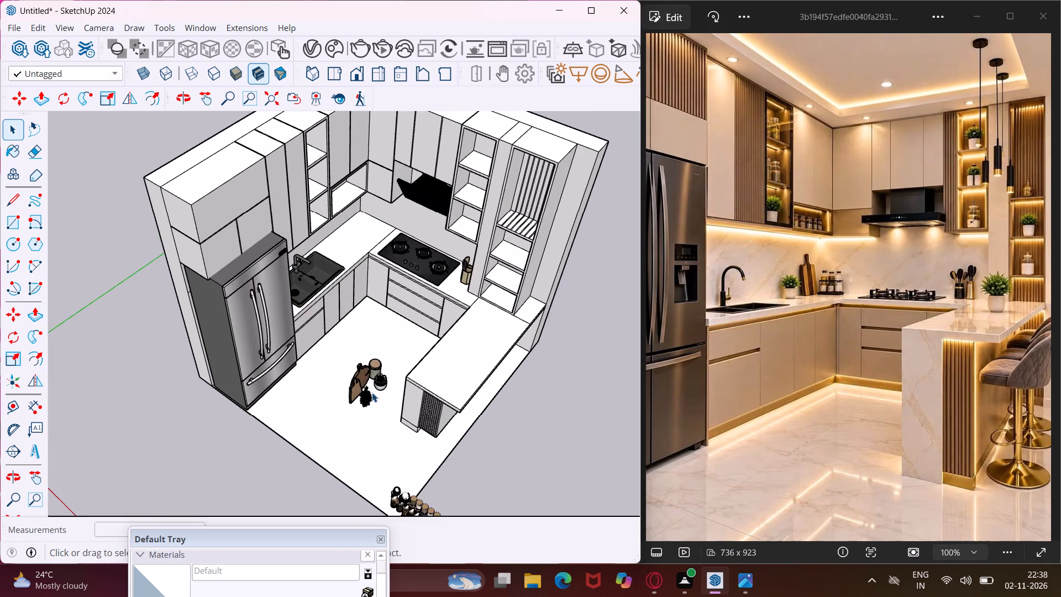
scroll(372, 392, up, 17)
scroll(362, 391, up, 20)
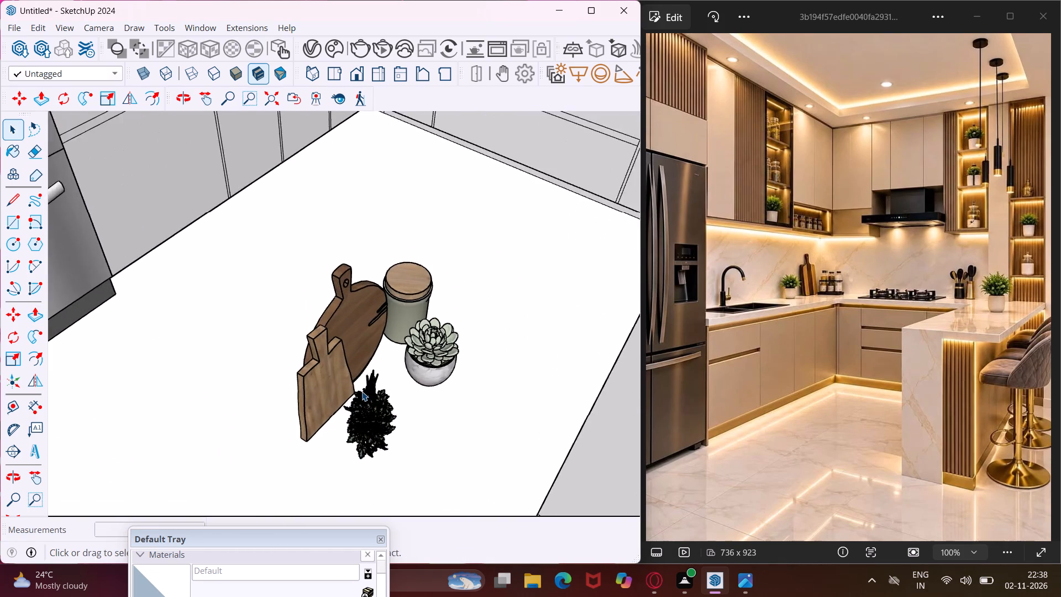
middle_drag(362, 391, 392, 320)
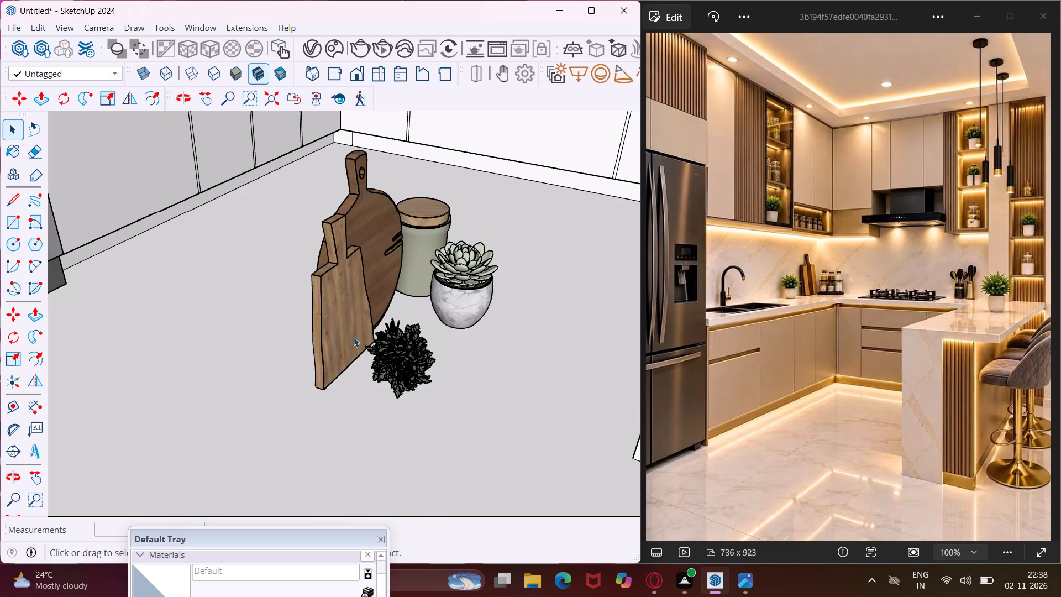
click(354, 337)
key(m)
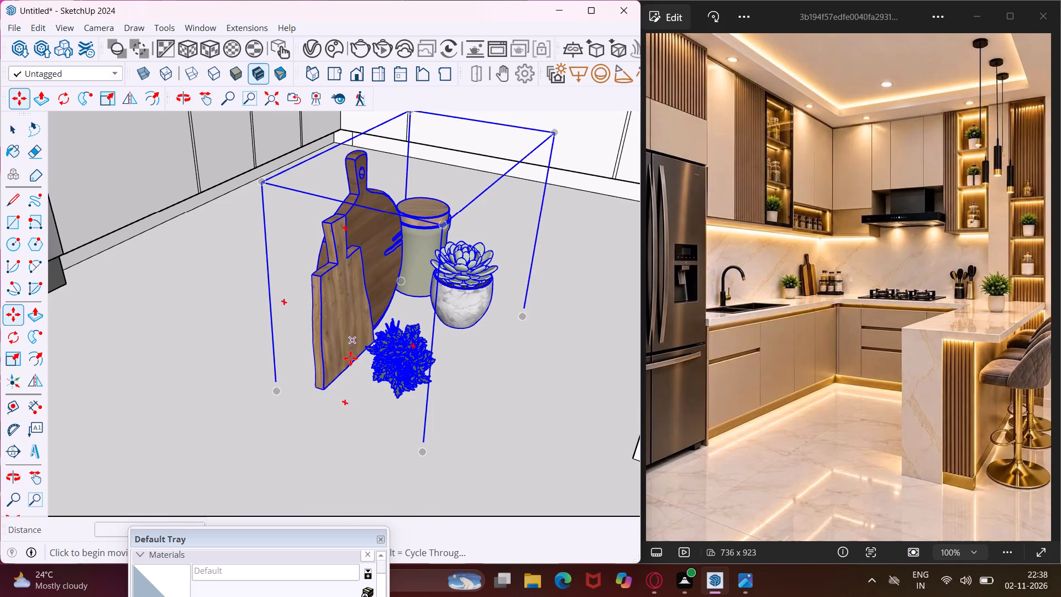
click(350, 427)
scroll(339, 397, down, 9)
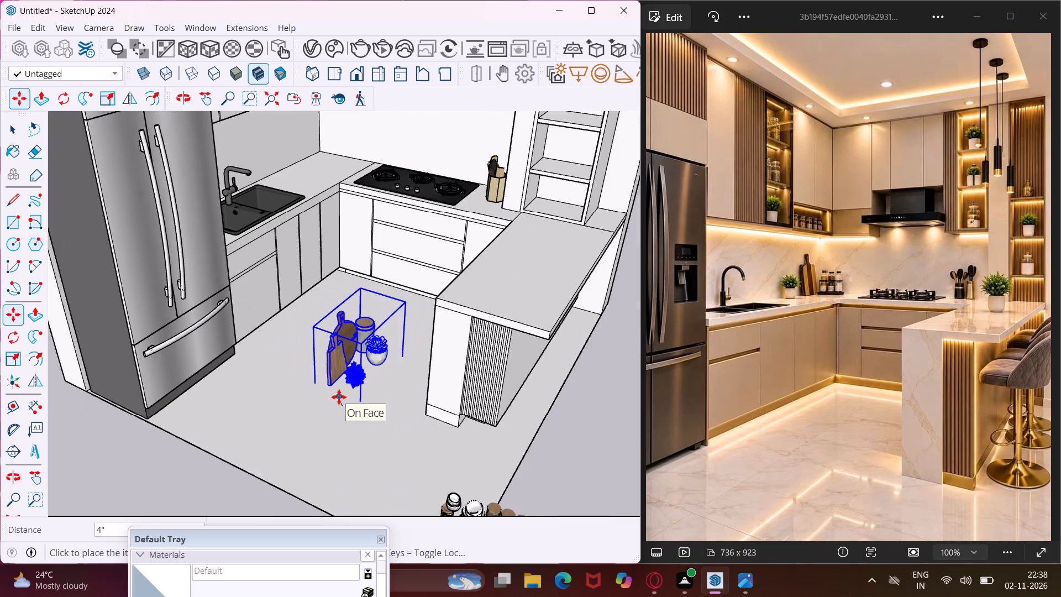
scroll(339, 397, down, 8)
scroll(313, 209, up, 4)
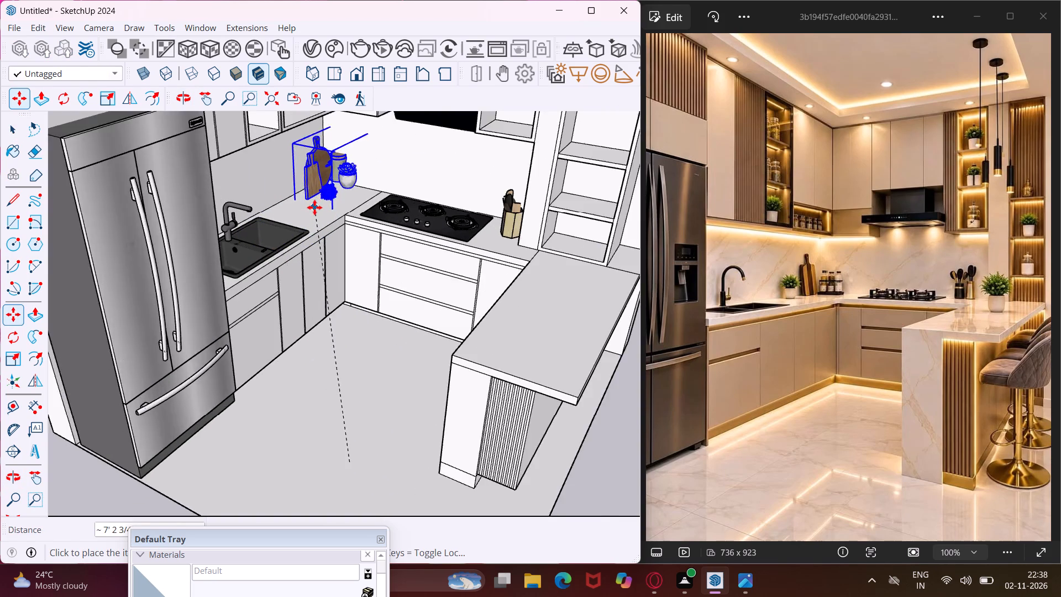
scroll(314, 207, up, 3)
click(308, 213)
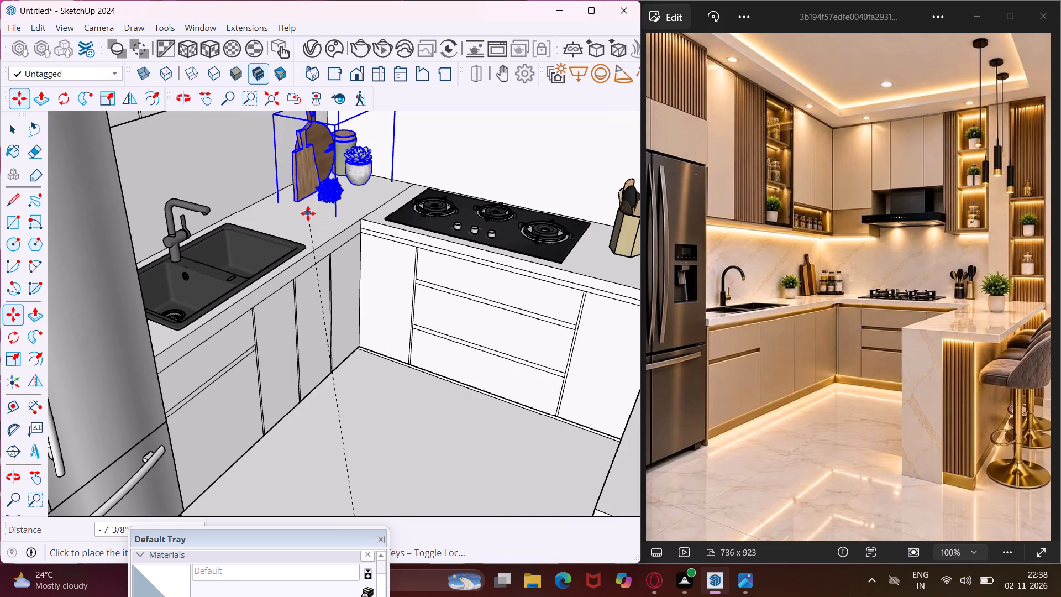
scroll(308, 213, down, 5)
scroll(317, 264, down, 10)
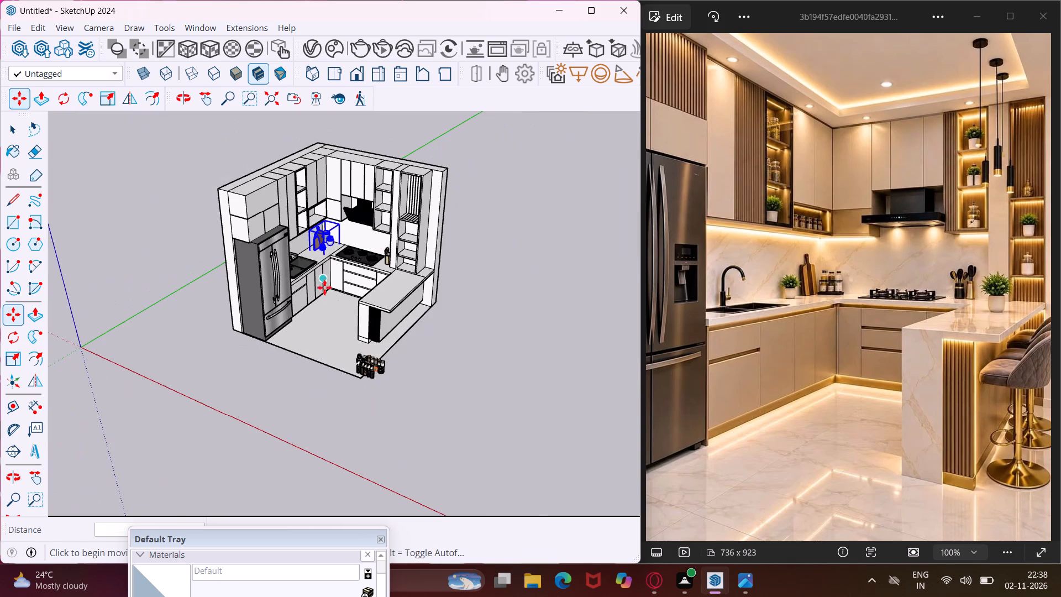
key(Escape)
key(space)
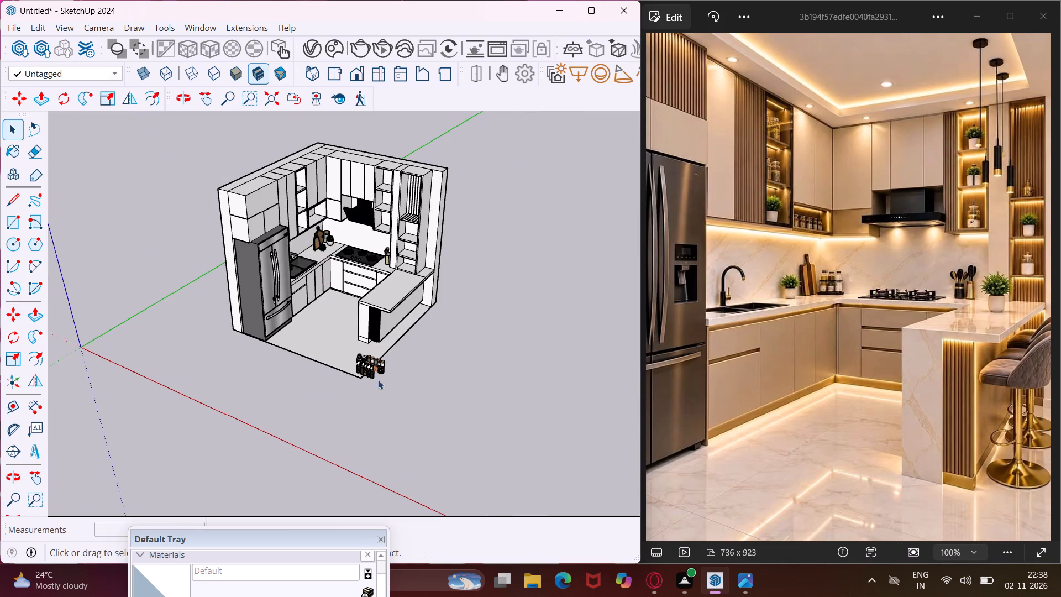
Open the jar-and-bowl group and move the two white-filled, wood-lidded jars at the row's end about 1' 11" clear of the set.
scroll(374, 368, up, 9)
middle_drag(373, 367, 398, 368)
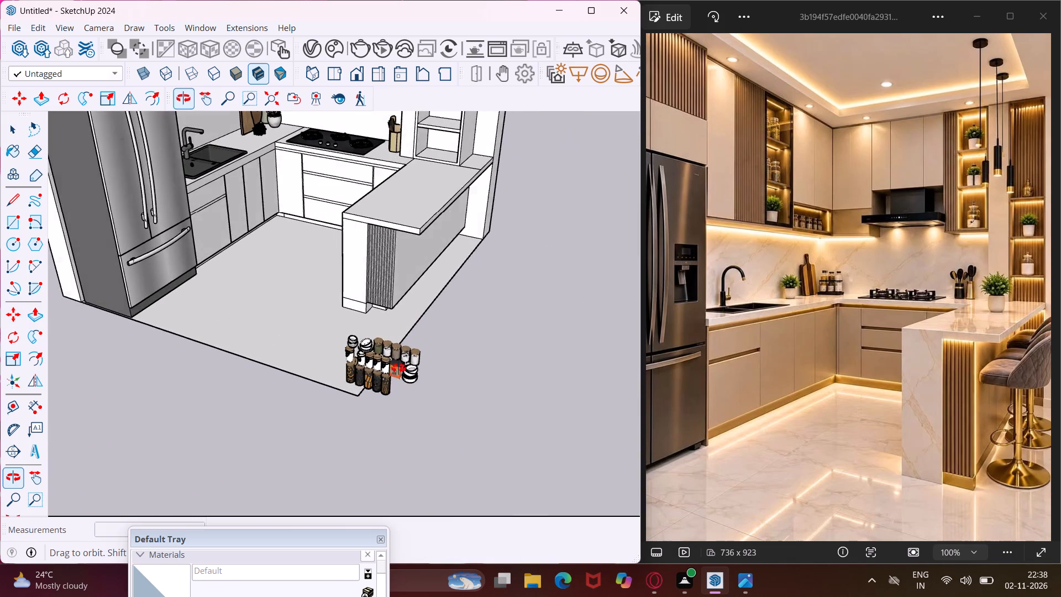
middle_drag(398, 368, 427, 371)
scroll(396, 368, up, 6)
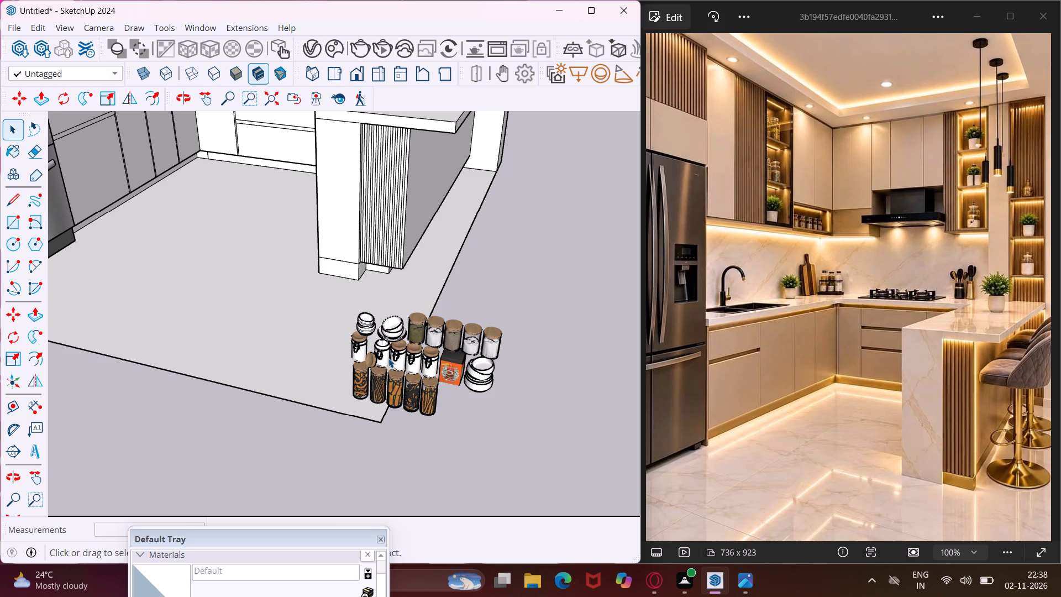
double_click(399, 384)
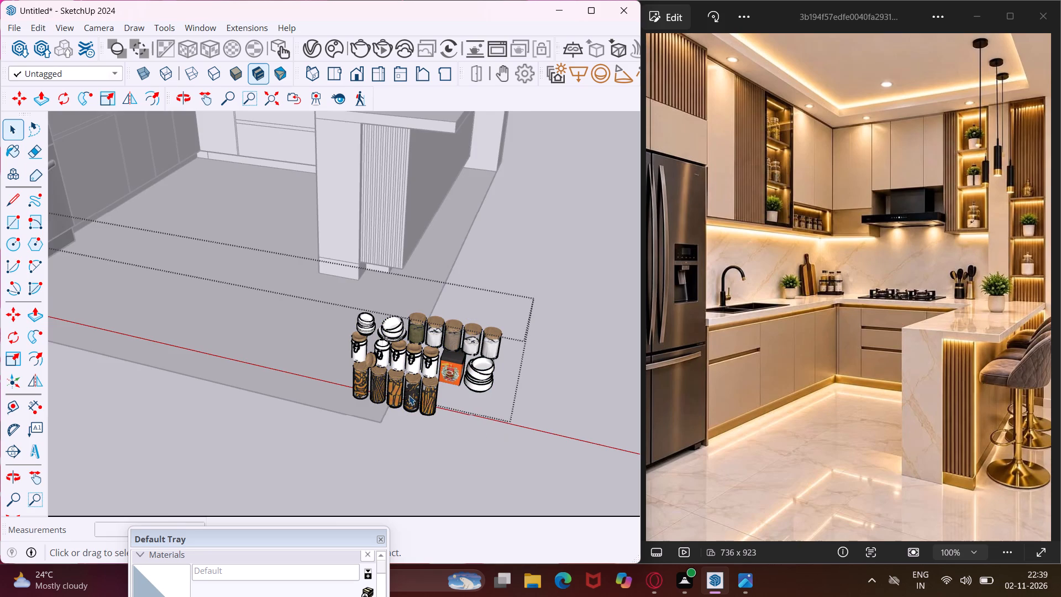
middle_drag(409, 395, 416, 375)
scroll(416, 375, up, 1)
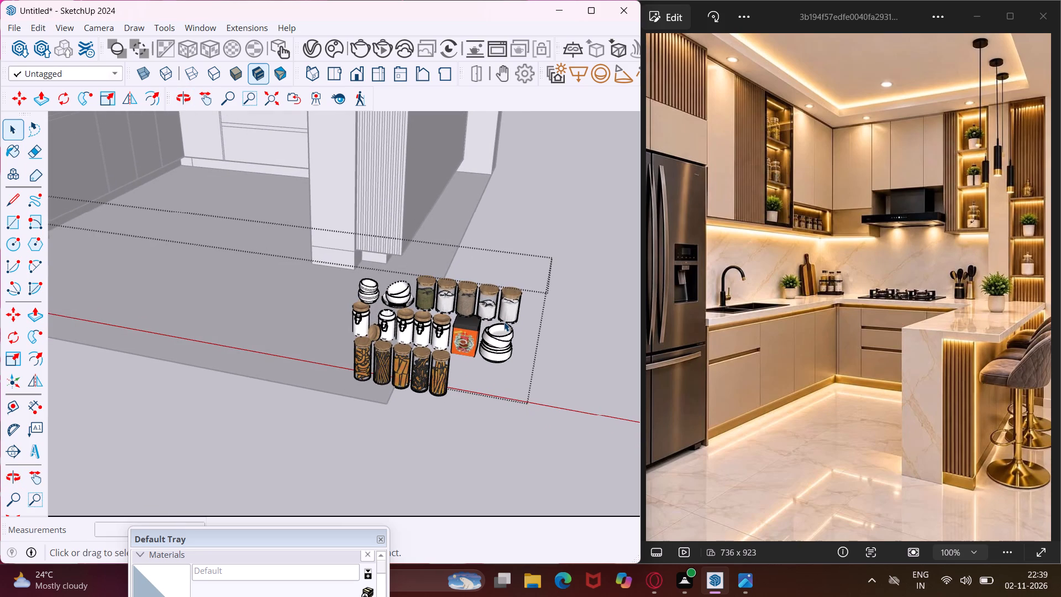
scroll(504, 322, up, 3)
click(510, 307)
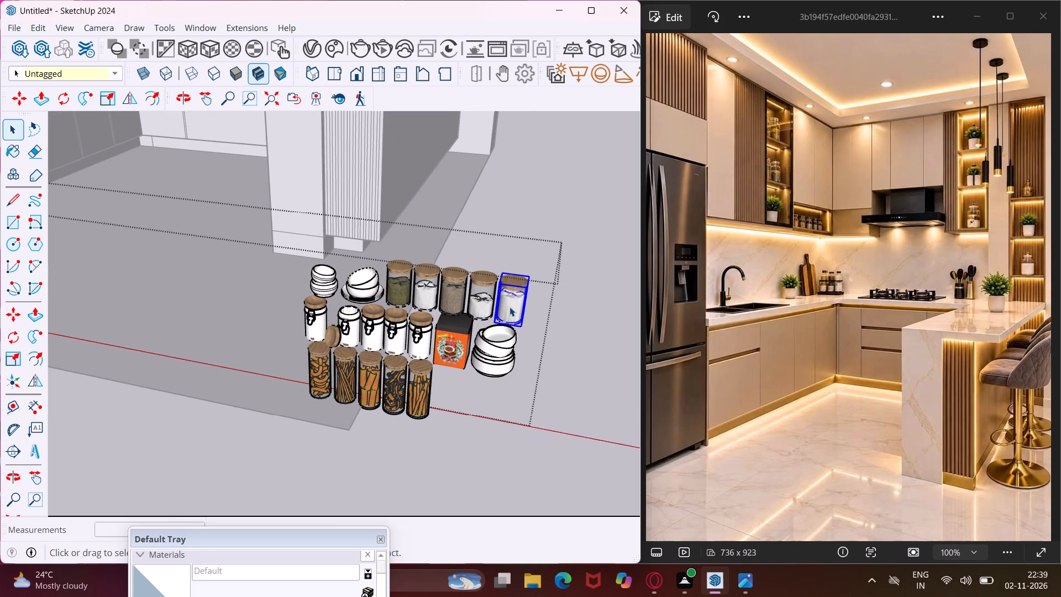
ctrl+click(485, 310)
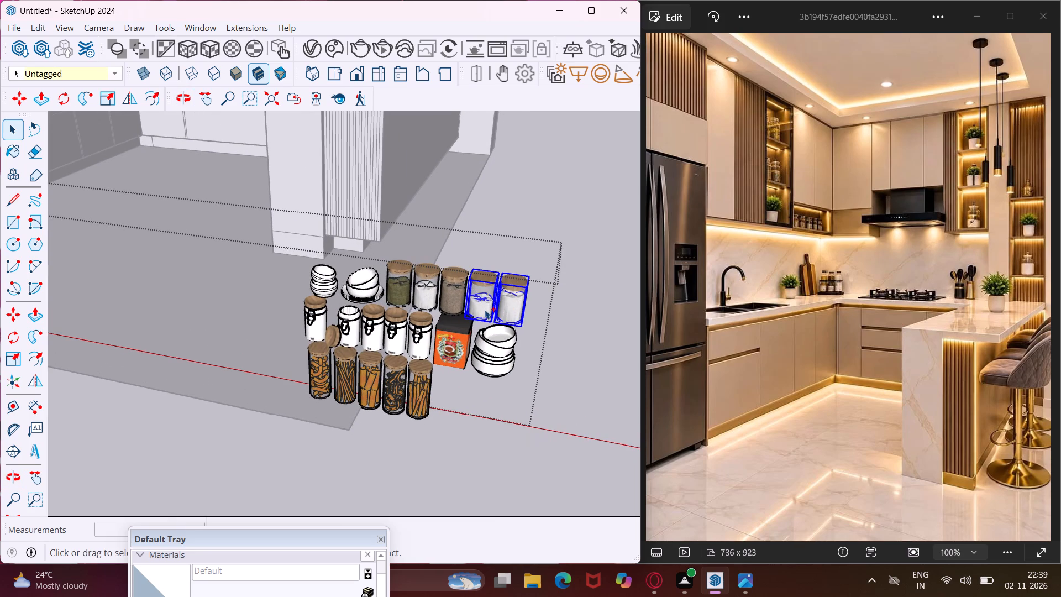
key(m)
scroll(524, 331, up, 3)
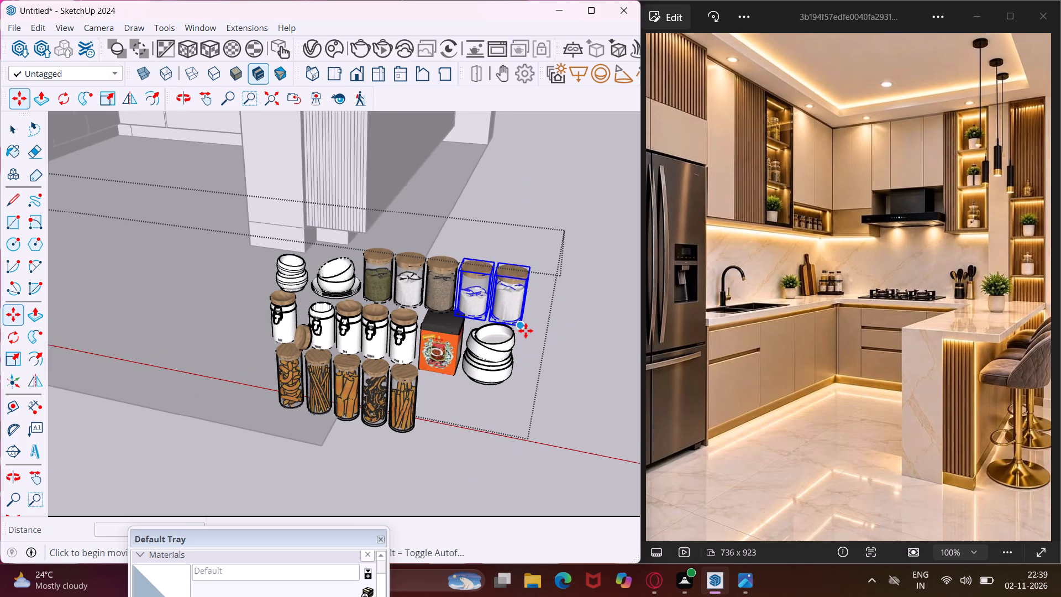
scroll(526, 331, up, 3)
click(519, 325)
scroll(493, 316, down, 5)
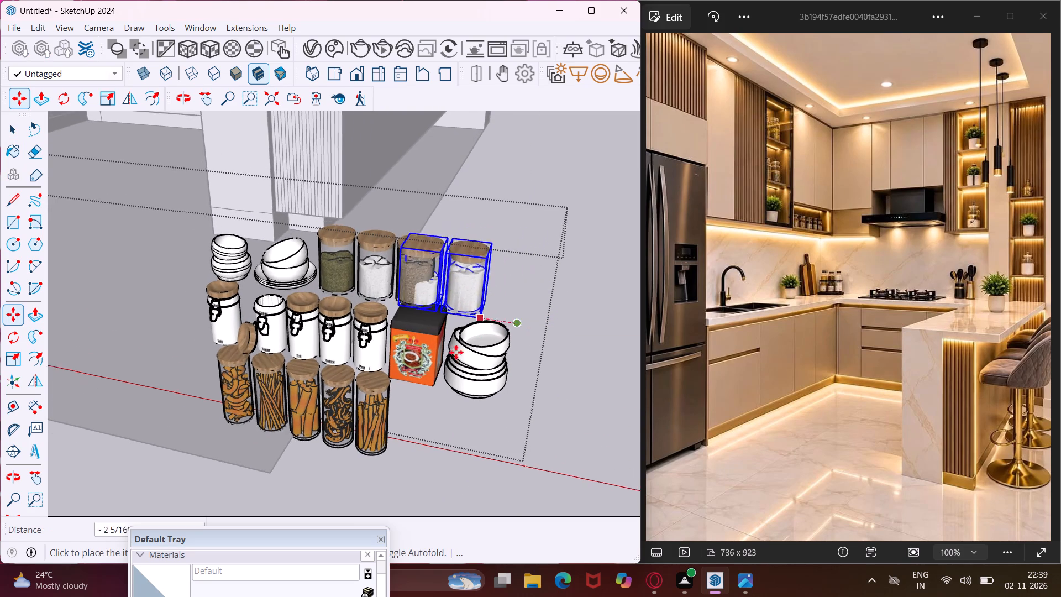
scroll(456, 352, down, 1)
scroll(405, 387, down, 5)
scroll(351, 432, down, 5)
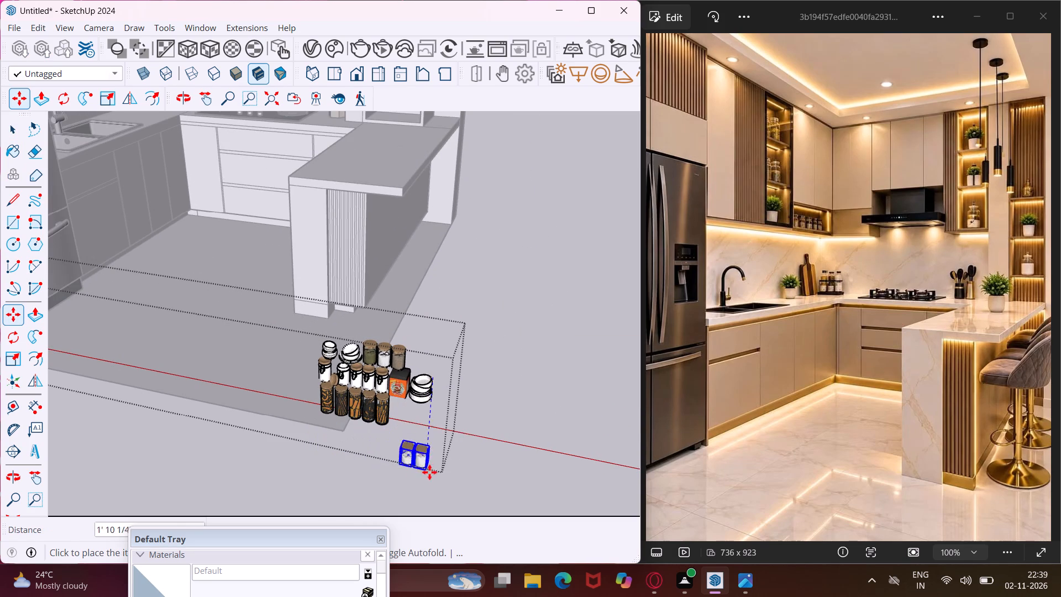
click(502, 462)
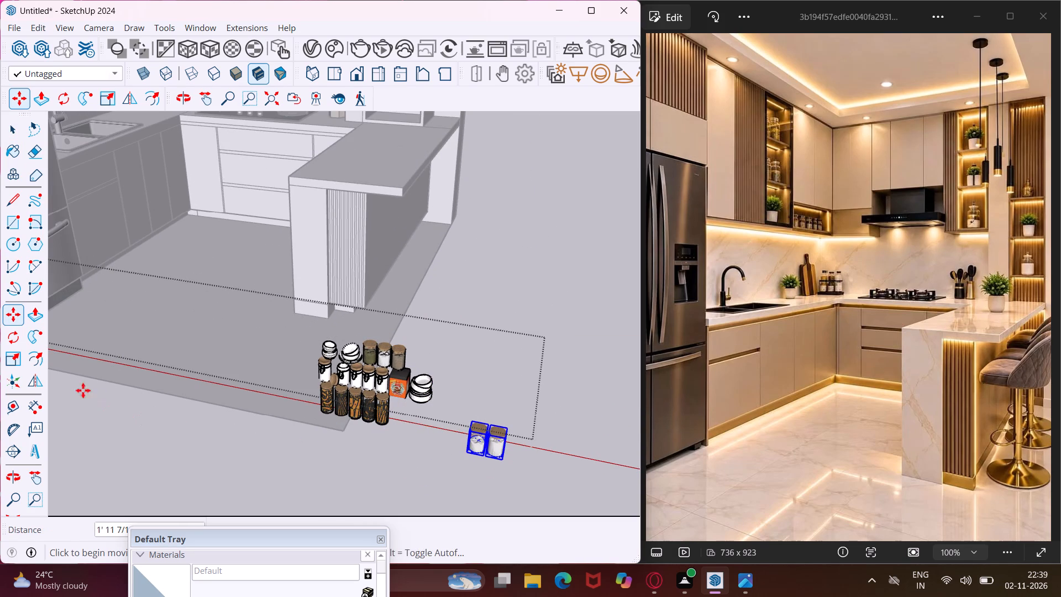
Rotate the two separated jars 90 degrees in the horizontal plane.
click(19, 344)
scroll(220, 358, down, 5)
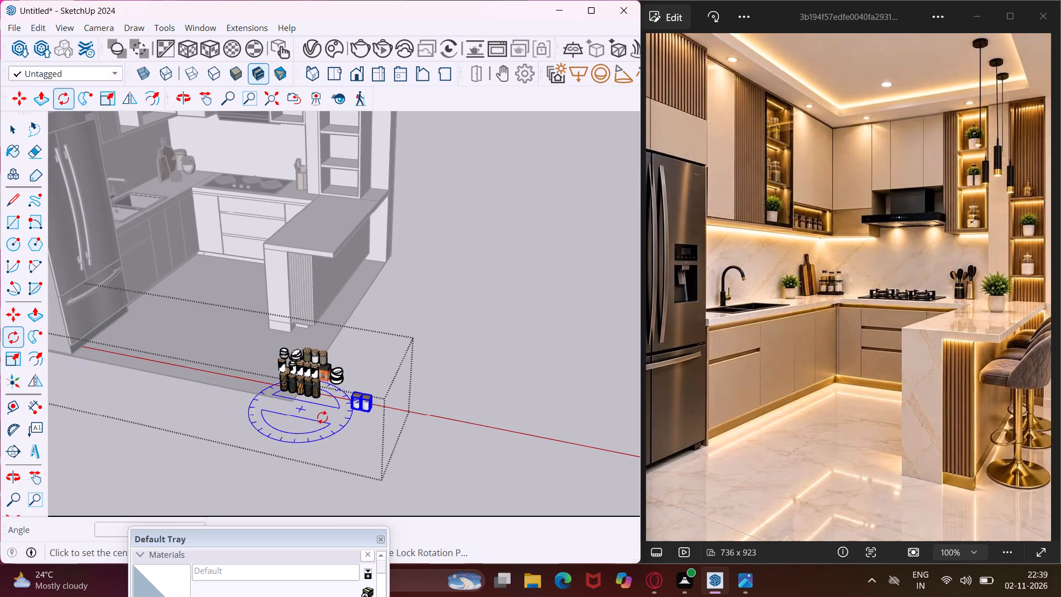
scroll(346, 422, up, 3)
click(350, 430)
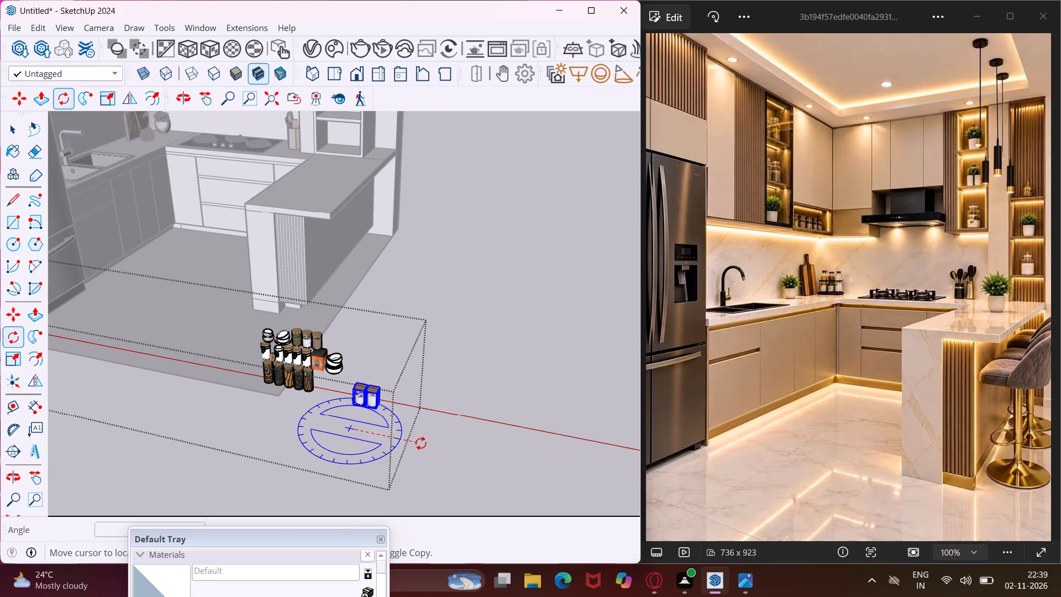
click(421, 443)
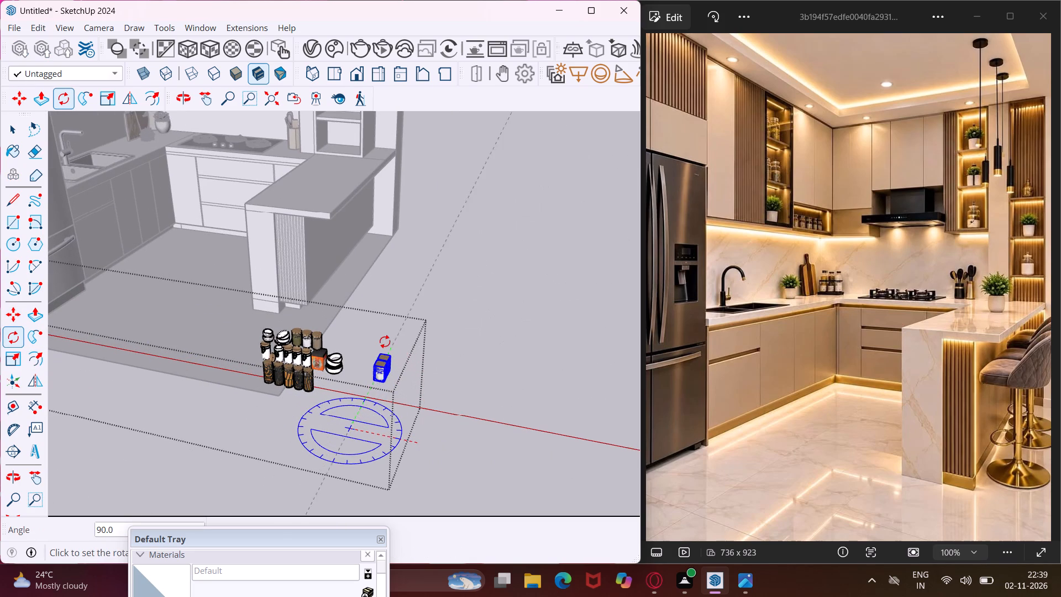
click(388, 346)
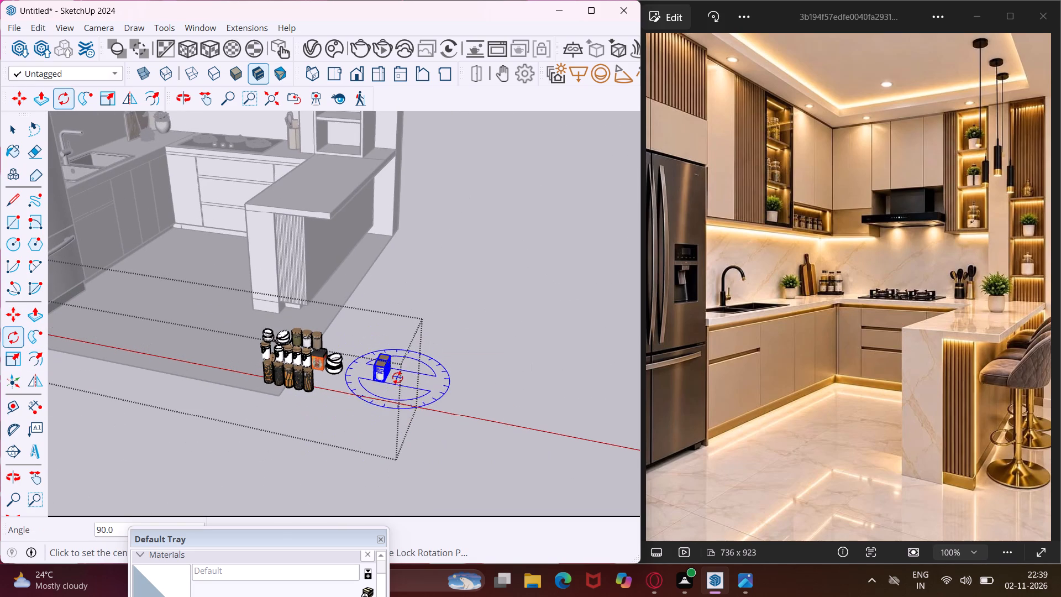
Move the two jars into the narrow shelved recess above the sink, onto the shelf over its bottom compartment.
key(m)
scroll(367, 390, up, 5)
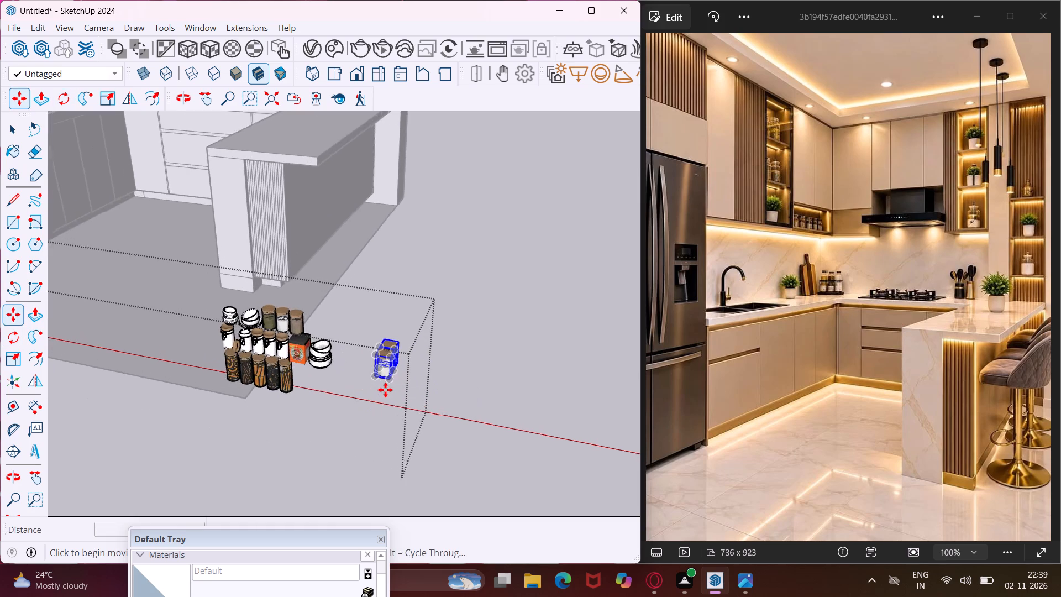
scroll(385, 390, up, 12)
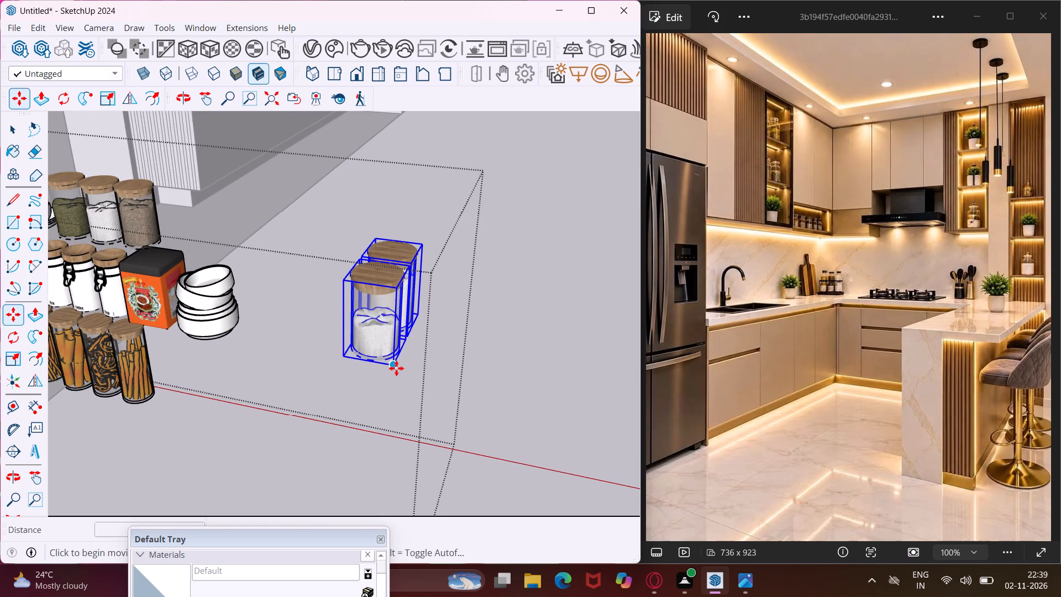
click(393, 365)
scroll(395, 390, down, 5)
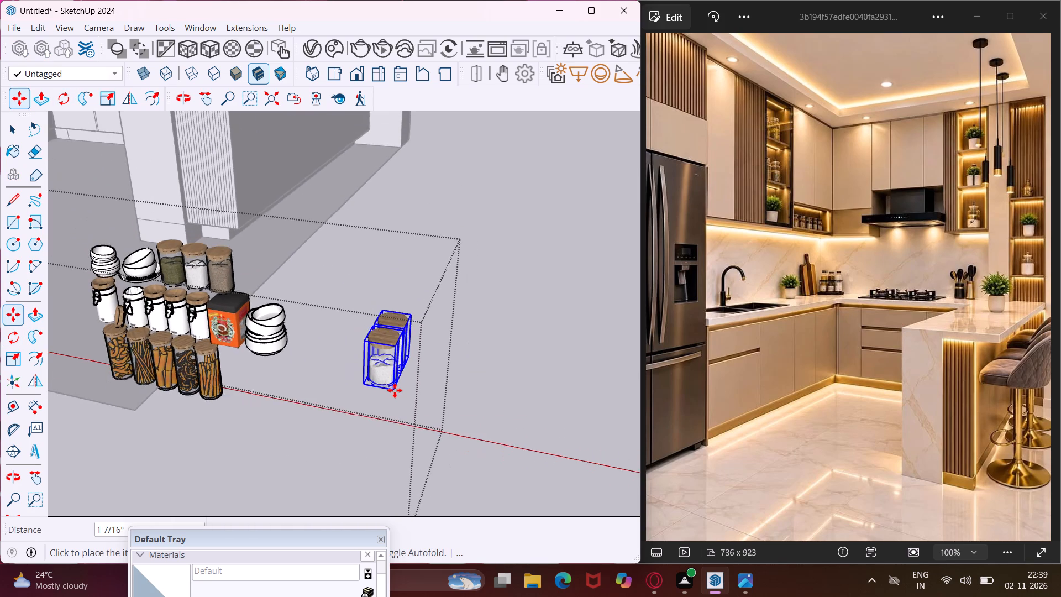
scroll(395, 390, down, 17)
scroll(394, 391, down, 10)
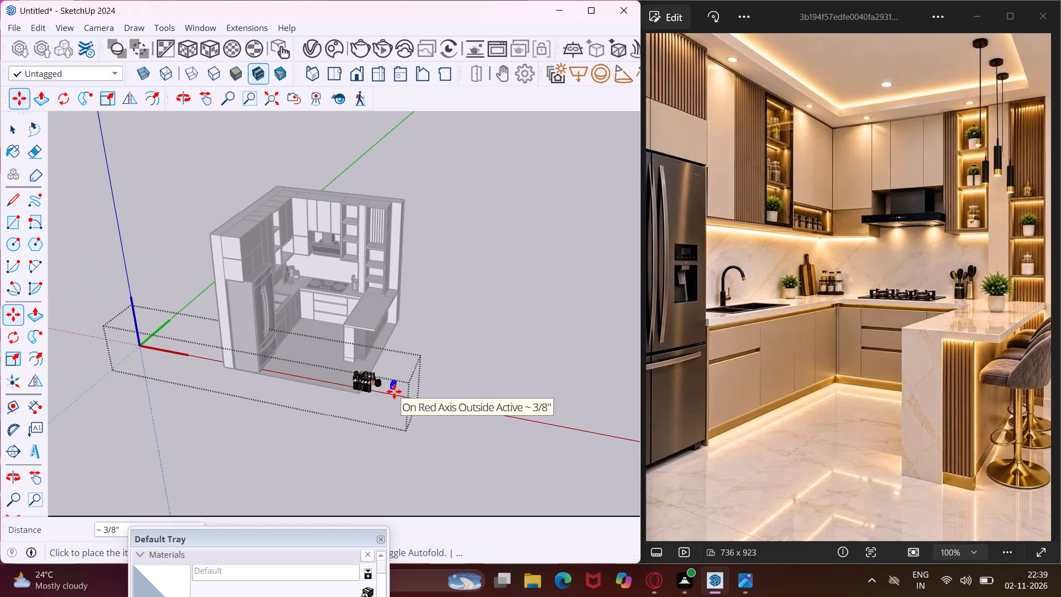
scroll(281, 249, up, 6)
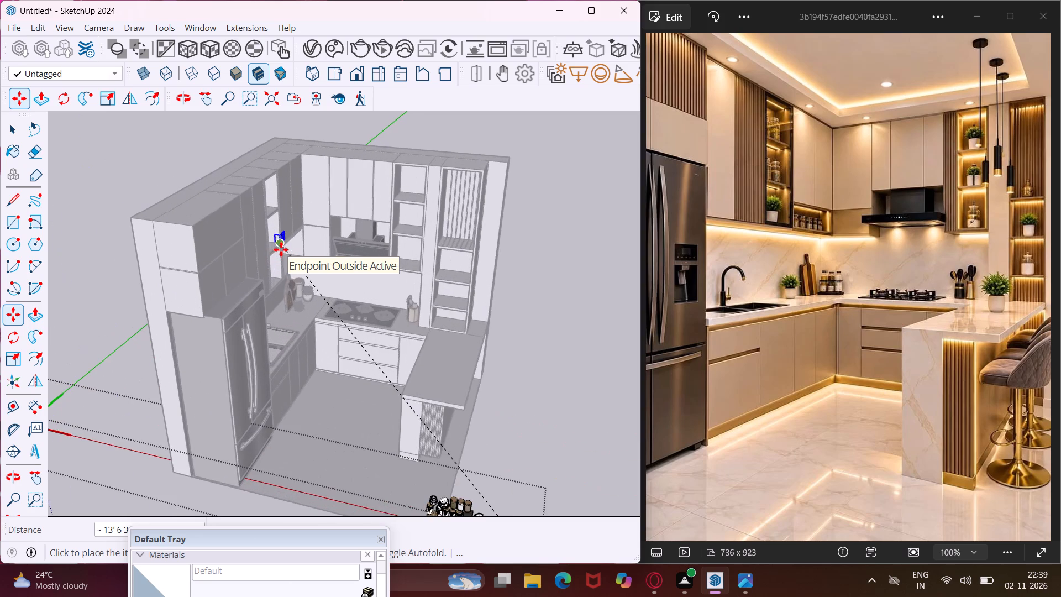
scroll(281, 249, up, 1)
middle_drag(281, 249, 193, 282)
scroll(284, 229, up, 7)
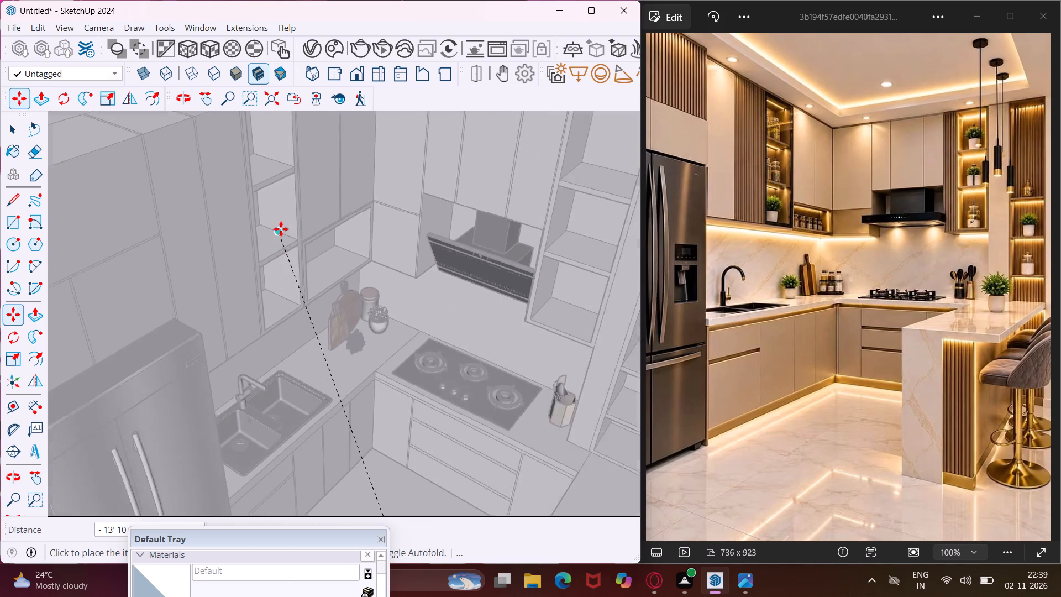
scroll(281, 229, up, 10)
middle_drag(255, 263, 204, 302)
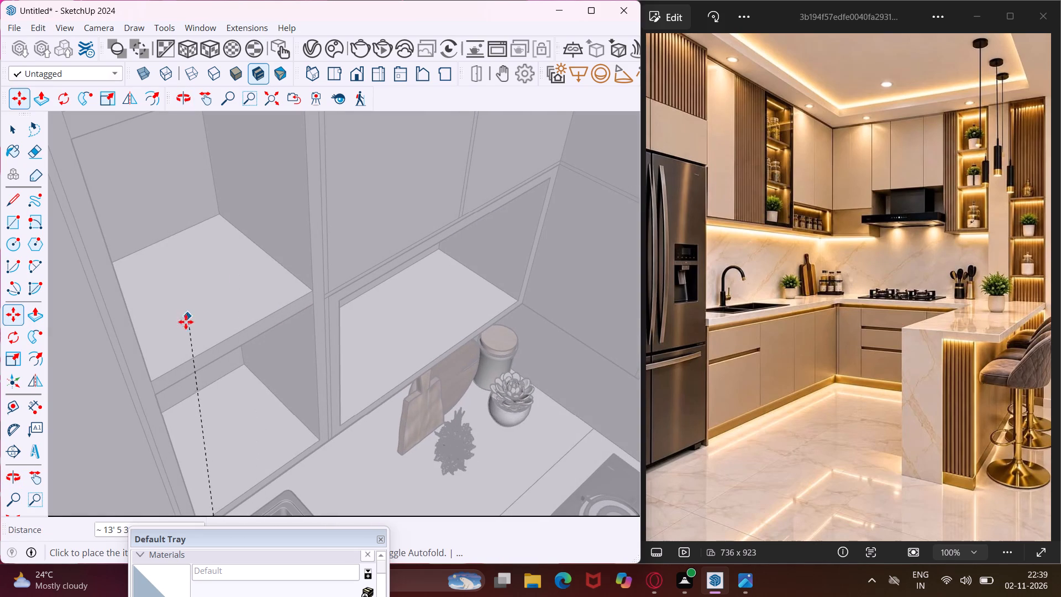
click(164, 341)
scroll(208, 293, down, 4)
middle_drag(208, 291, 214, 230)
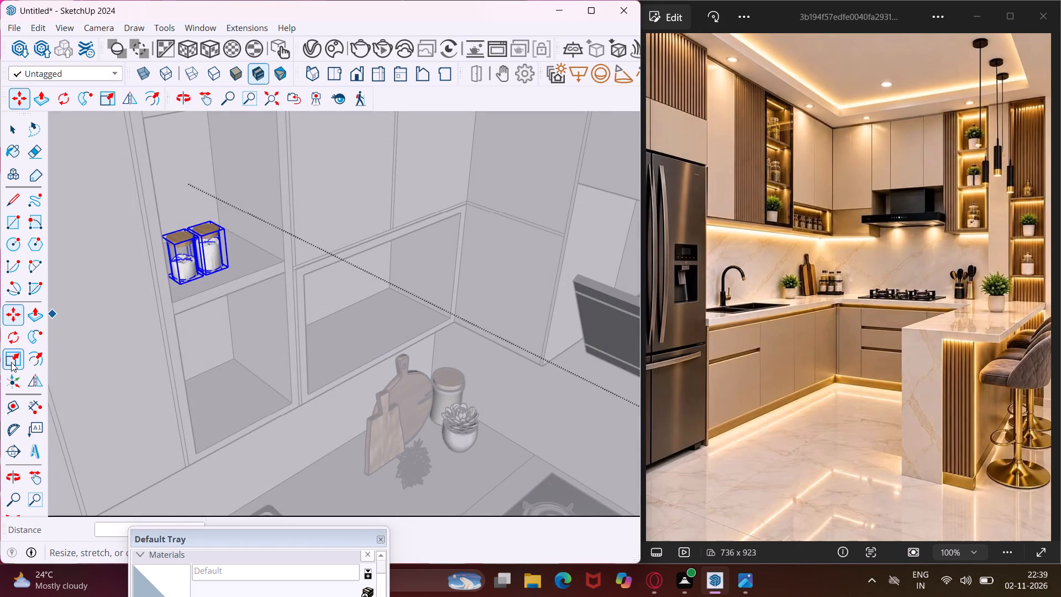
Scale the two jars on the recess shelf up uniformly by 1.70.
click(11, 362)
scroll(192, 242, up, 3)
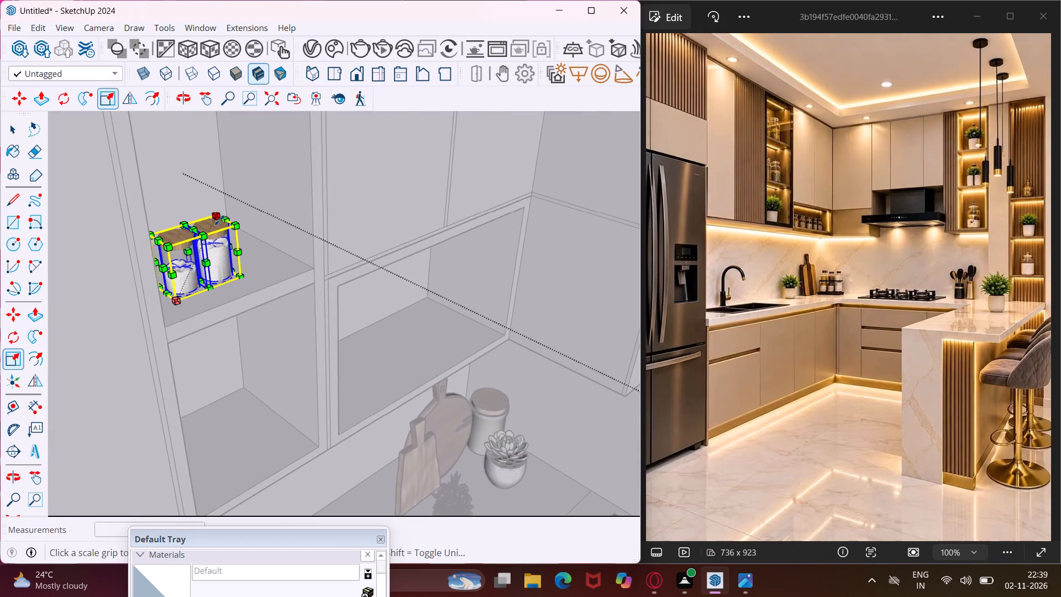
click(220, 219)
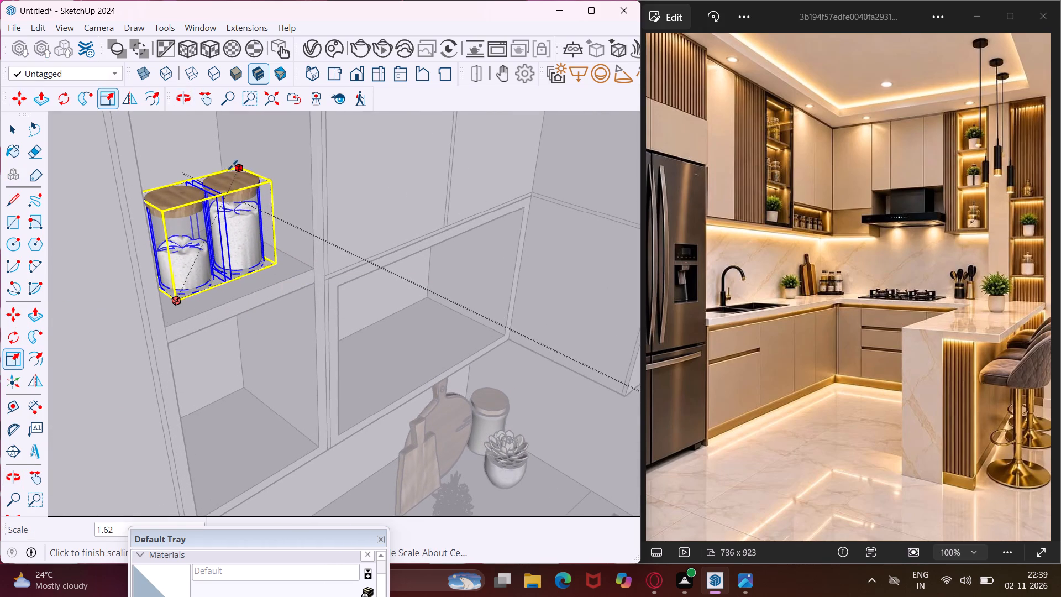
click(236, 160)
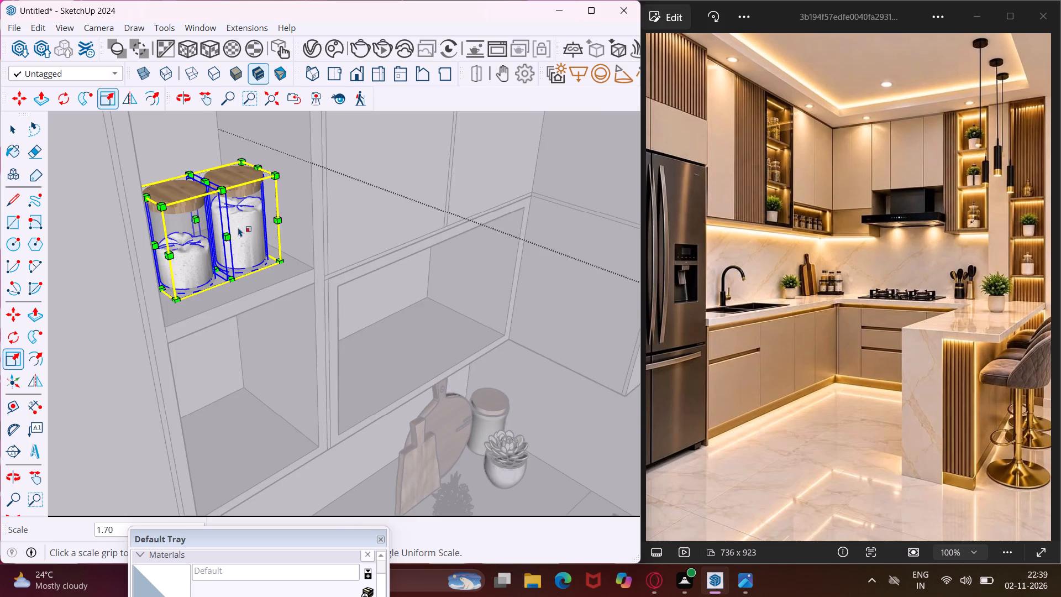
scroll(243, 243, down, 16)
scroll(244, 264, down, 5)
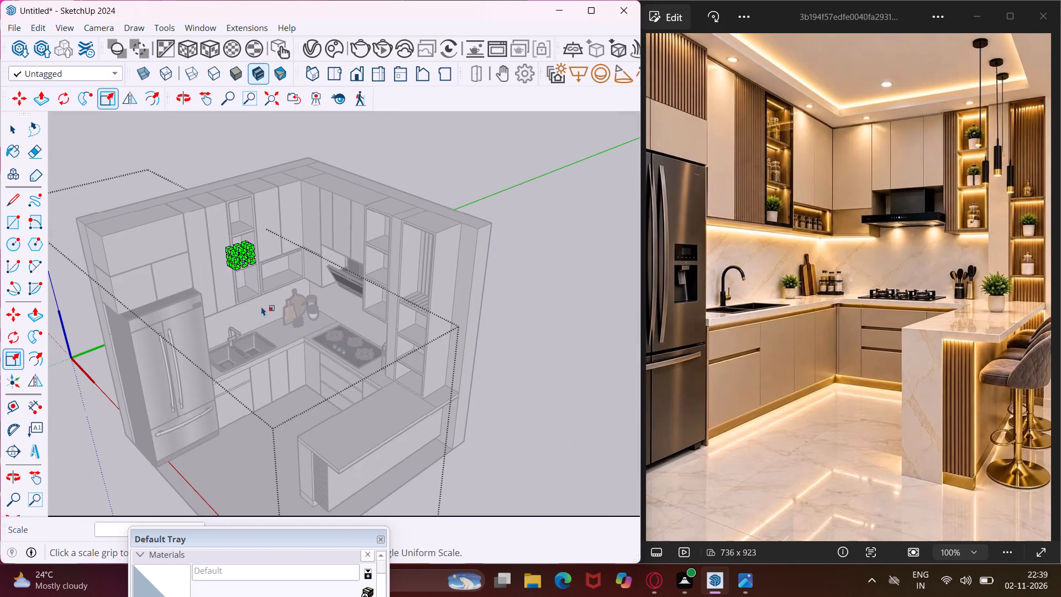
Rotate the two wood-lidded pasta jars at the end of the front row 90 degrees in the horizontal plane.
key(Escape)
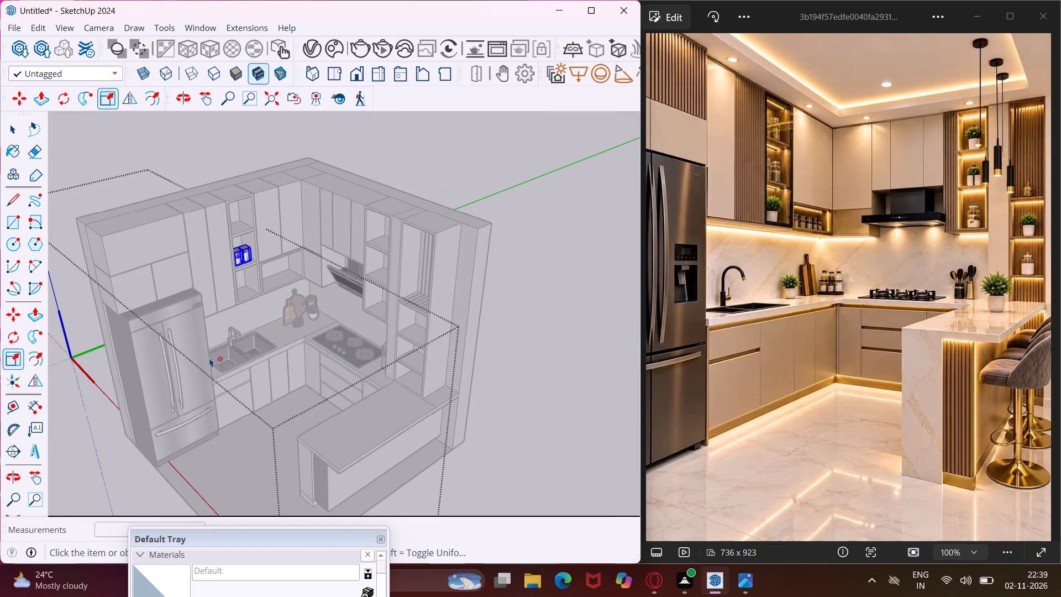
key(space)
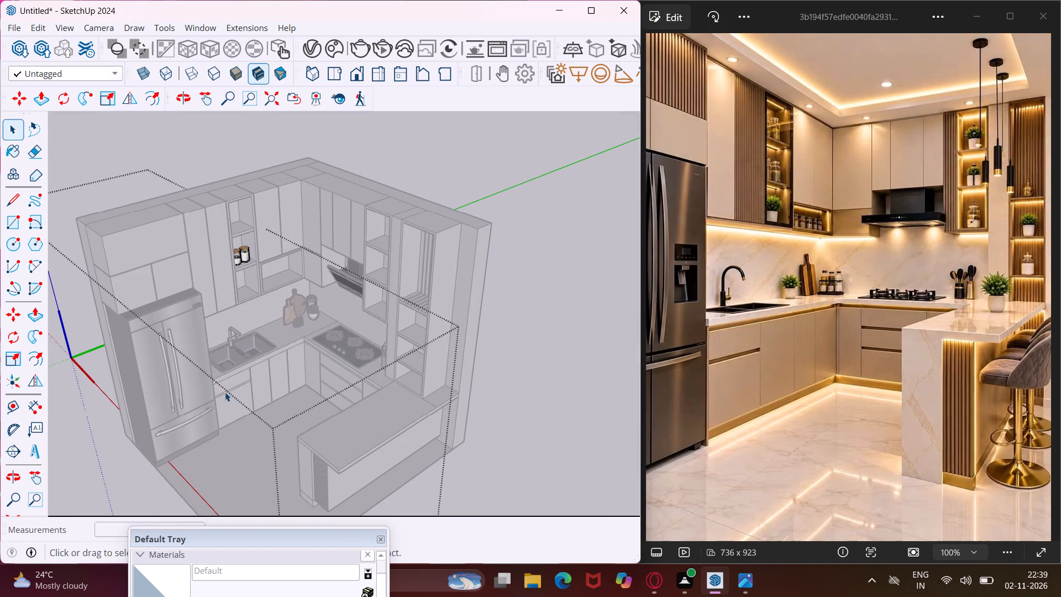
middle_drag(225, 392, 407, 373)
scroll(364, 318, down, 9)
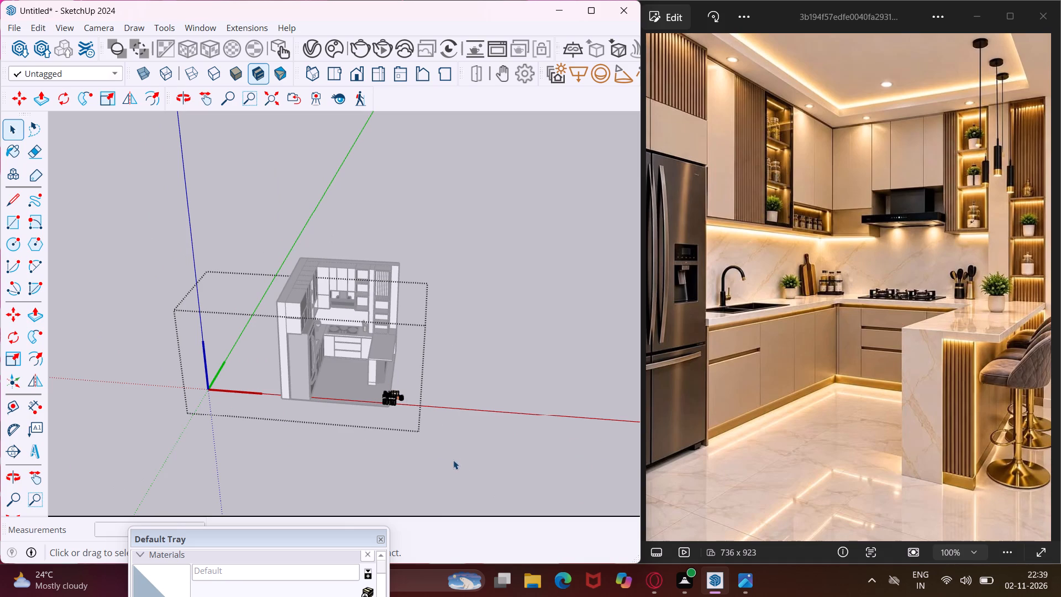
scroll(425, 455, up, 11)
scroll(343, 342, up, 3)
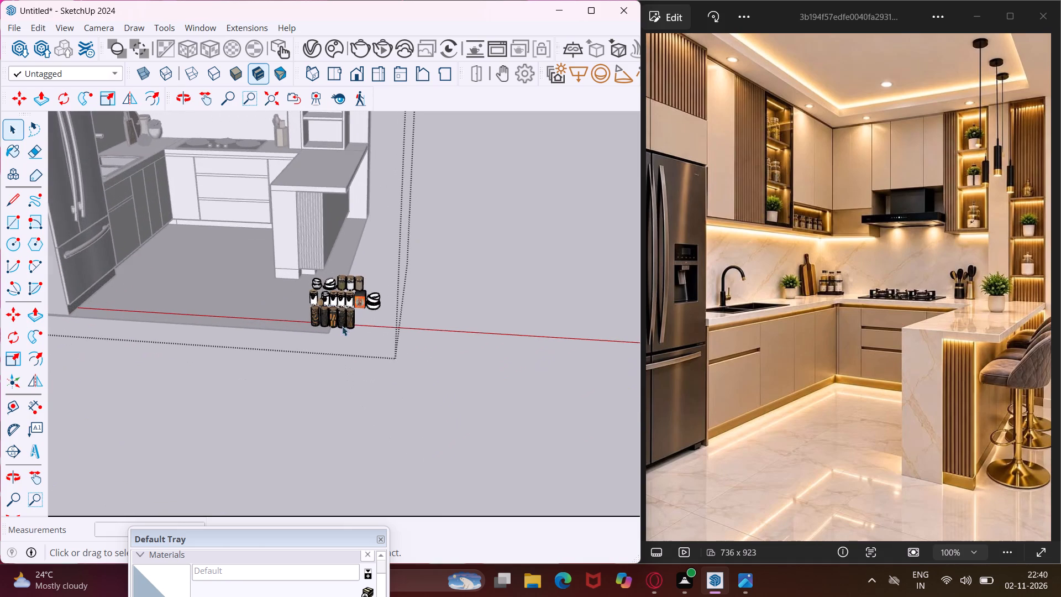
scroll(342, 326, up, 18)
click(337, 334)
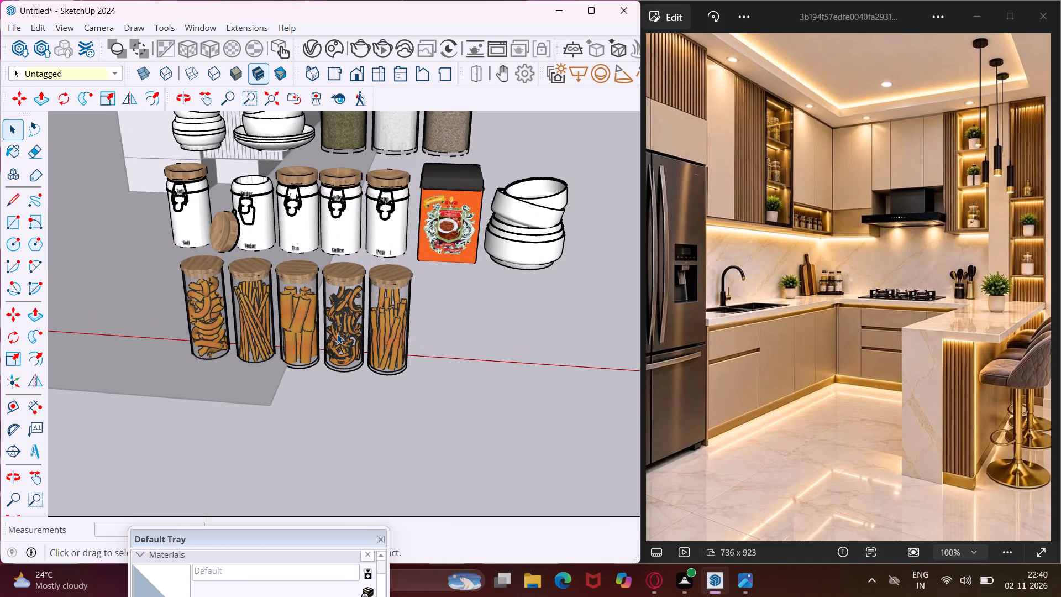
ctrl+click(392, 346)
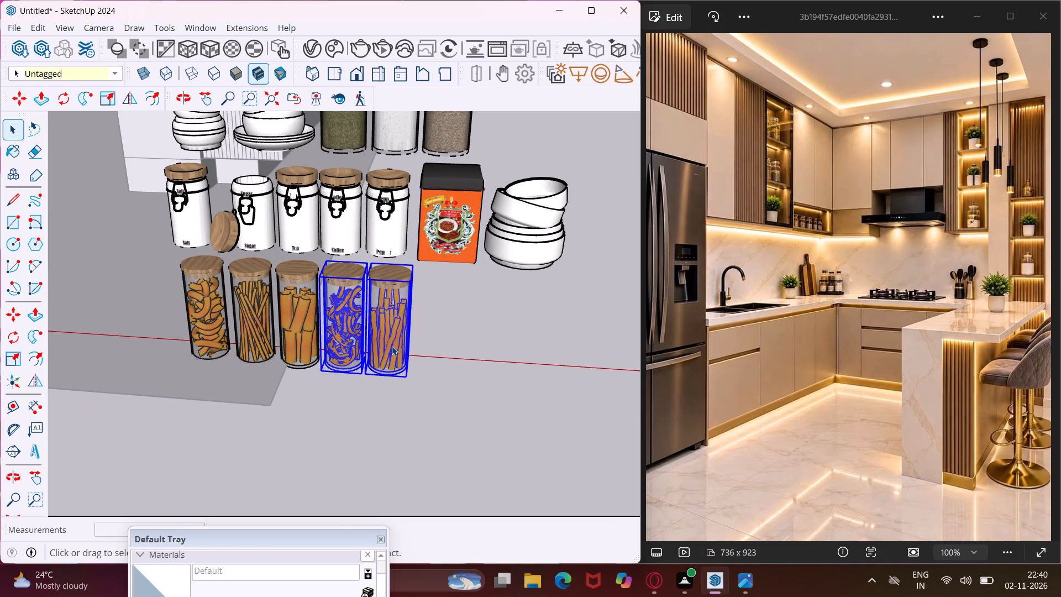
click(18, 344)
scroll(190, 407, down, 3)
click(308, 448)
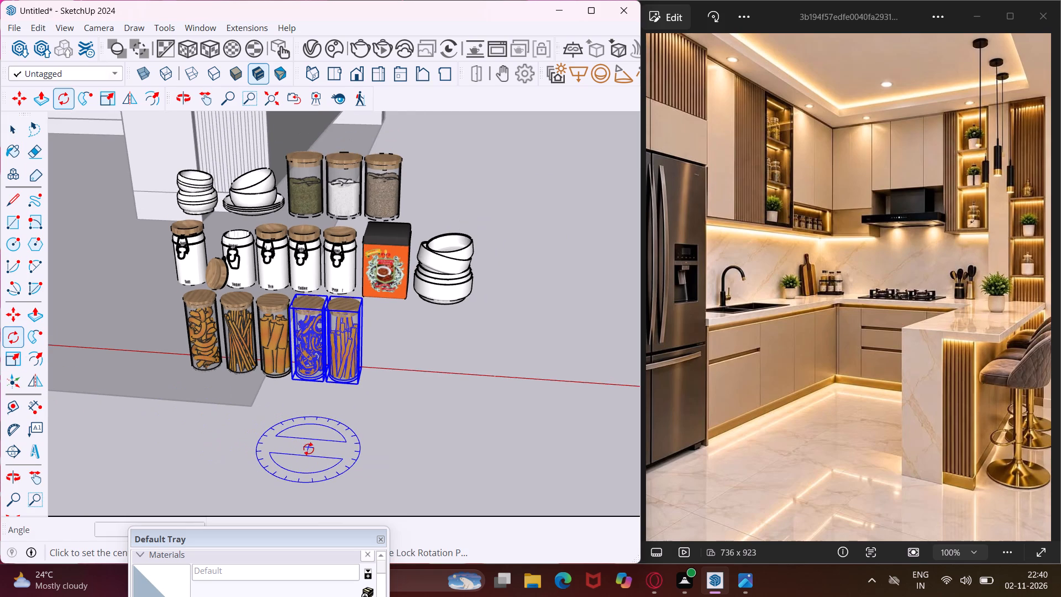
click(384, 455)
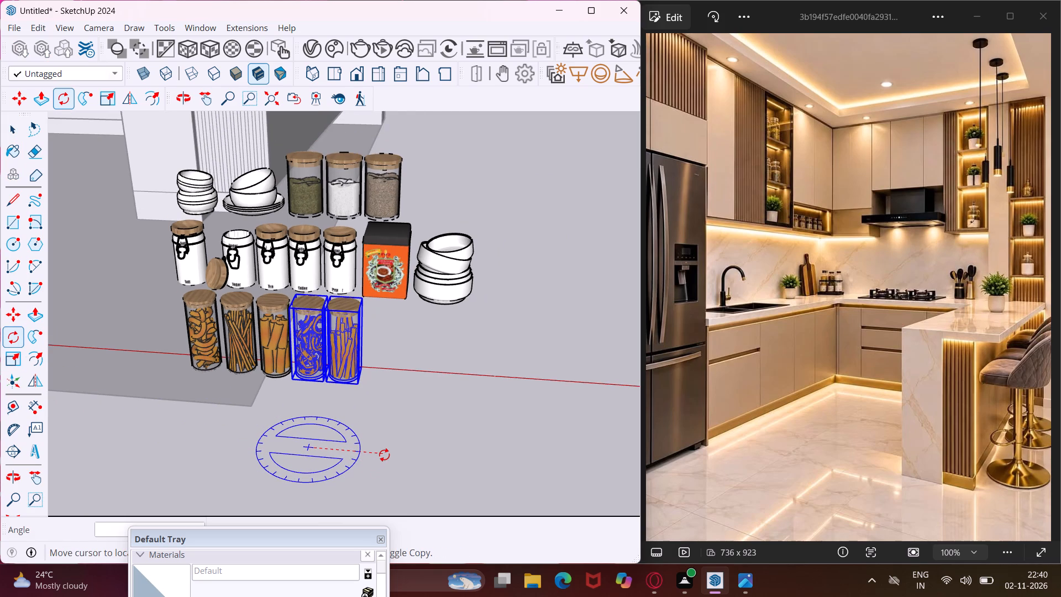
click(326, 401)
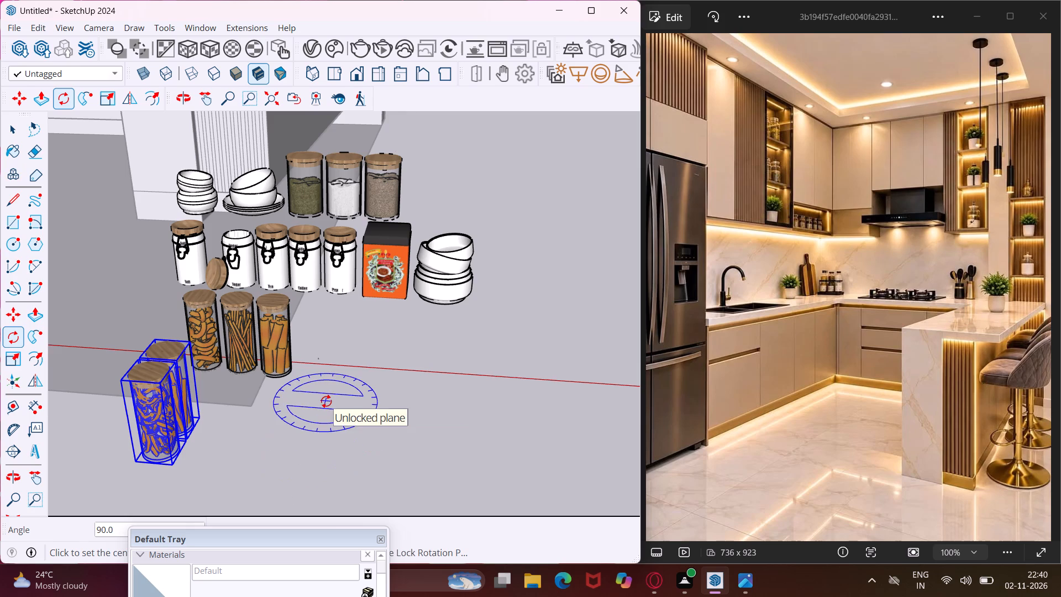
Move the two rotated pasta jars into the narrow recess above the sink, onto the shelf above the white-filled jars.
key(m)
scroll(180, 464, up, 3)
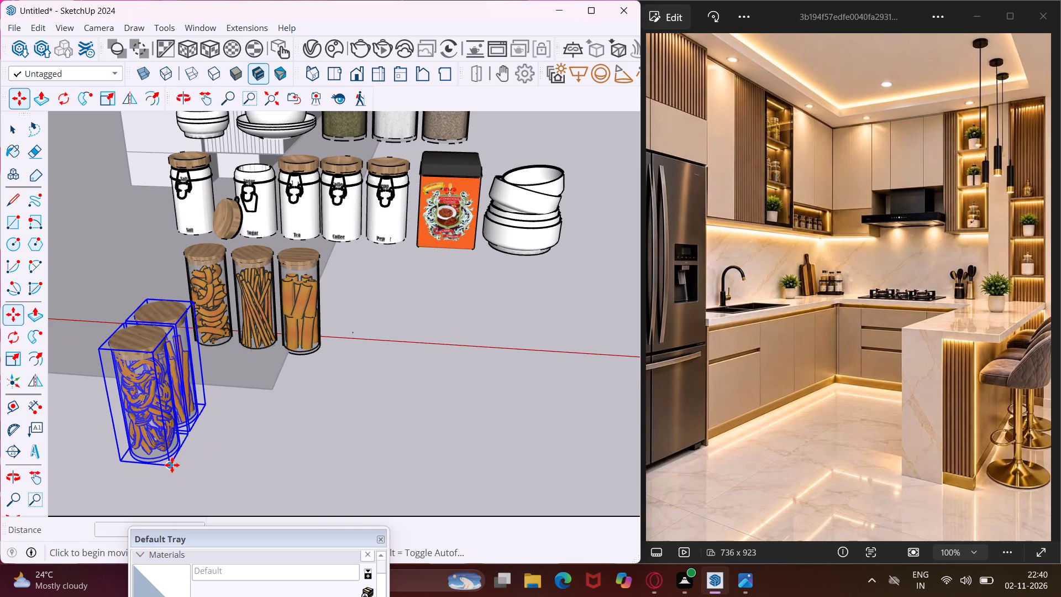
click(172, 465)
scroll(296, 471, down, 18)
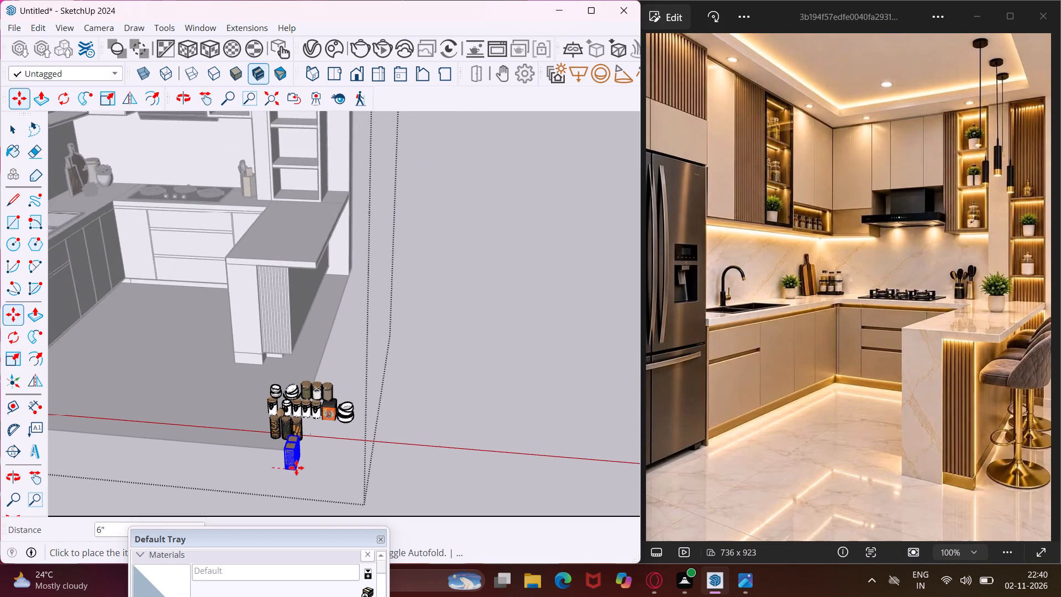
scroll(296, 468, down, 10)
scroll(296, 468, up, 1)
scroll(296, 468, down, 4)
middle_drag(296, 468, 237, 467)
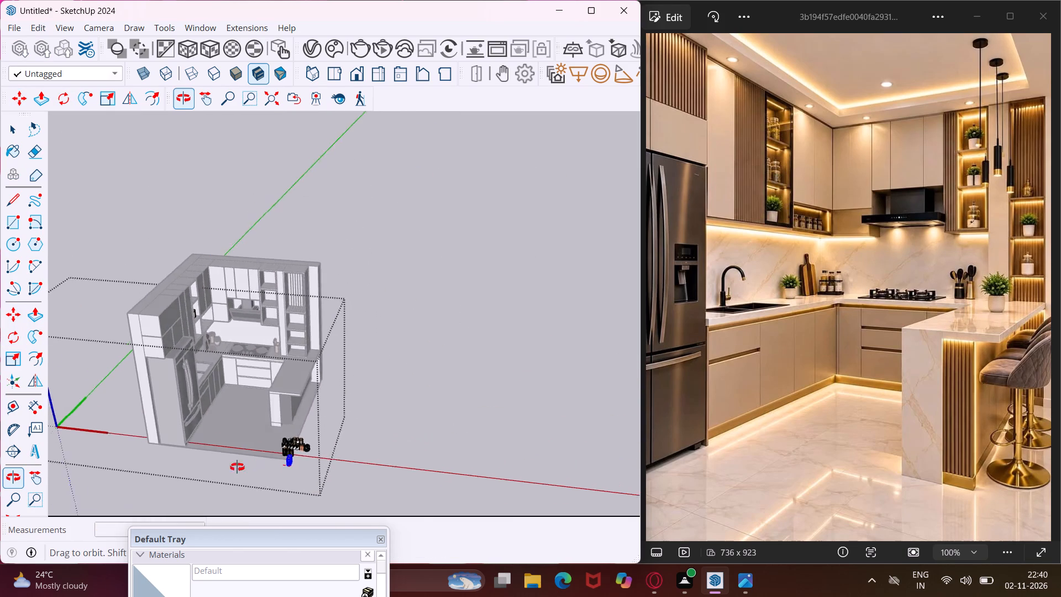
middle_drag(237, 467, 172, 467)
scroll(219, 341, up, 3)
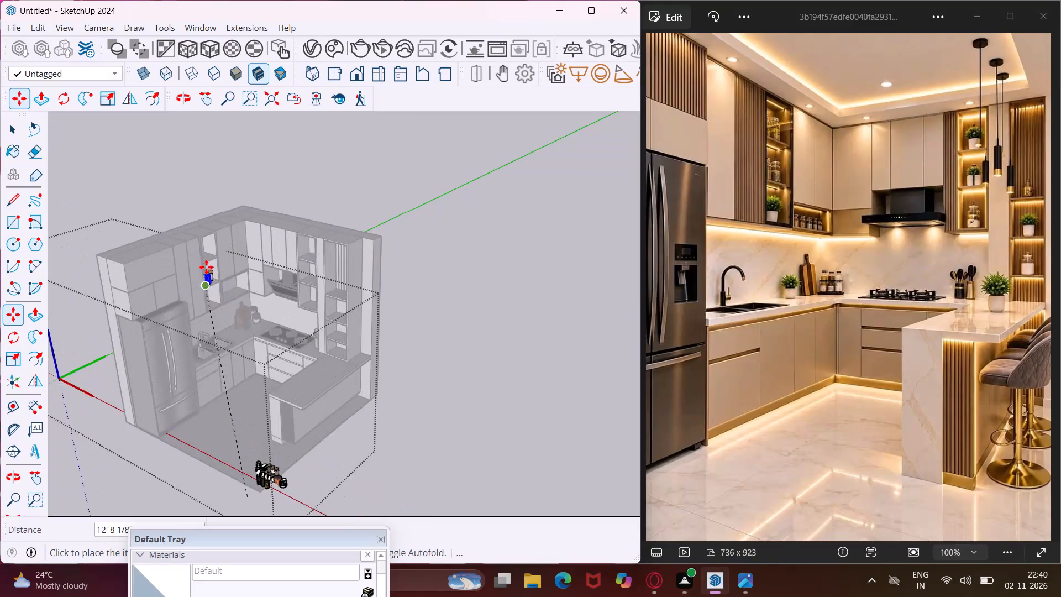
scroll(205, 260, up, 9)
middle_drag(206, 237, 127, 247)
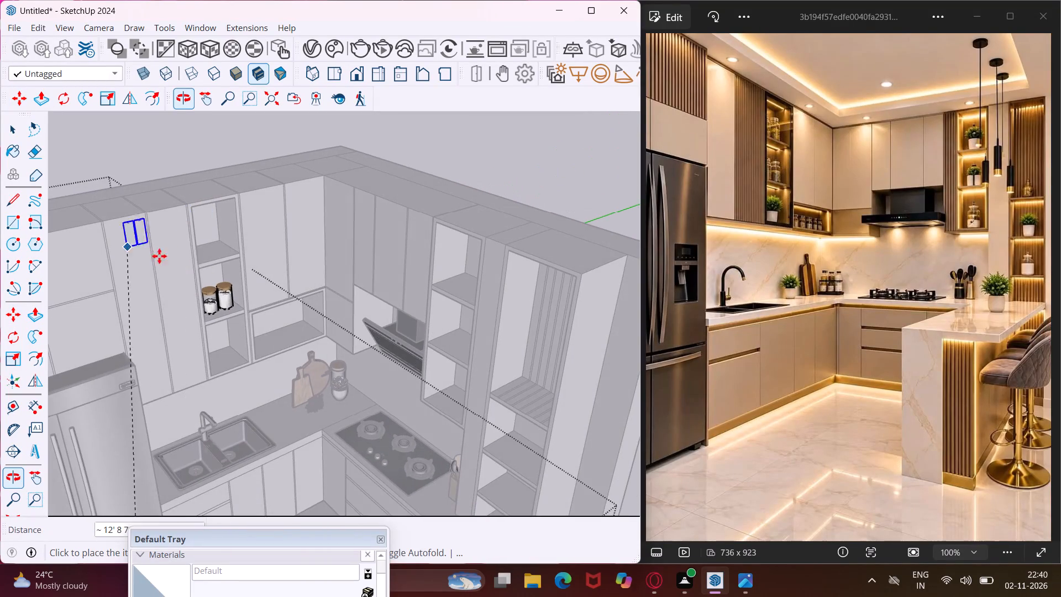
scroll(188, 265, up, 13)
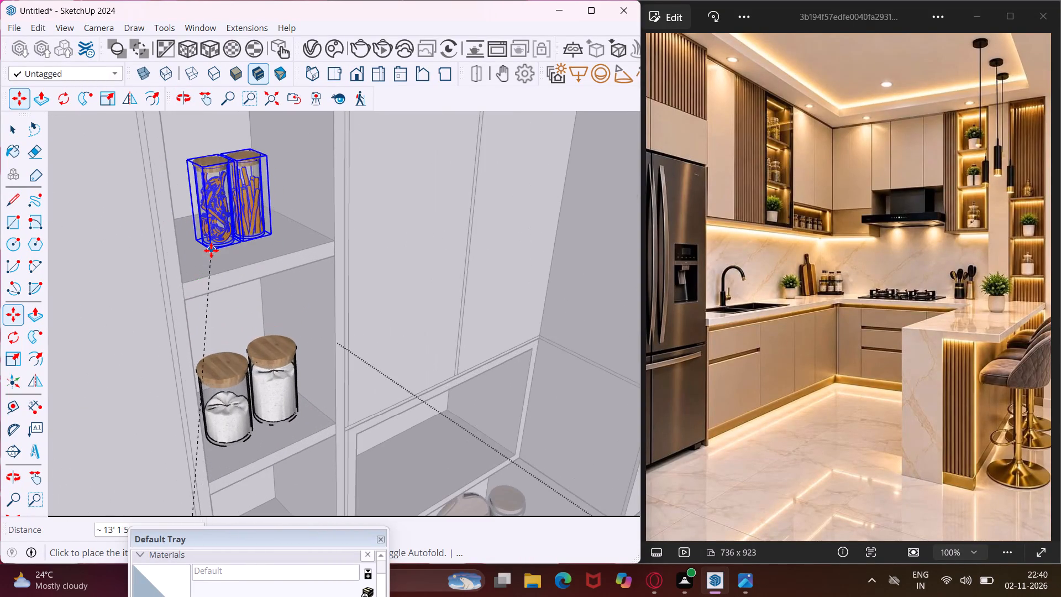
middle_drag(211, 250, 144, 284)
scroll(153, 272, up, 3)
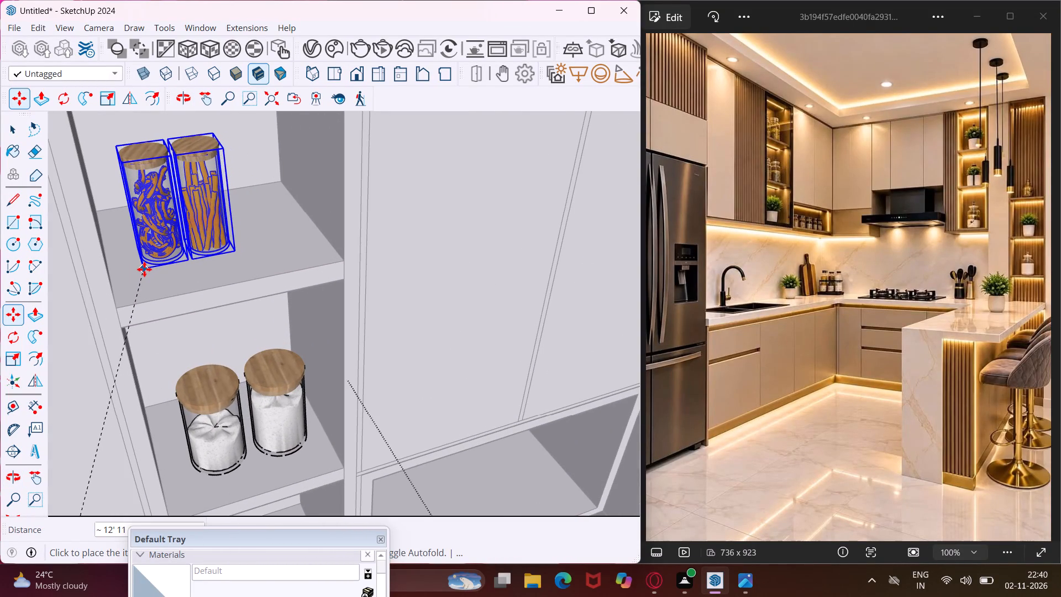
click(144, 269)
Scale the two pasta jars on the upper recess shelf up uniformly by about 1.58.
scroll(190, 294, down, 9)
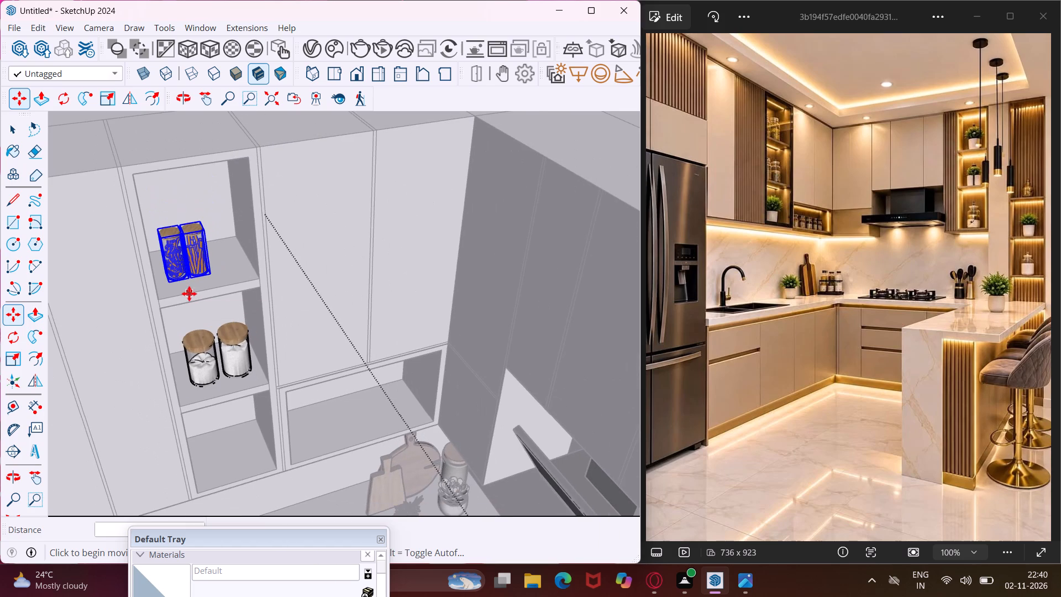
click(20, 359)
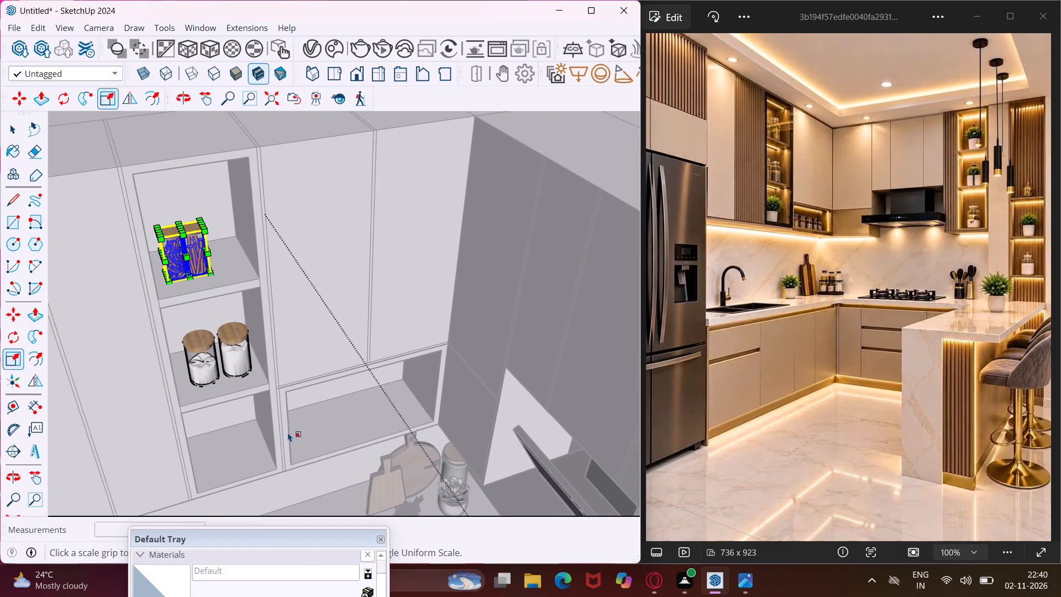
scroll(177, 233, up, 8)
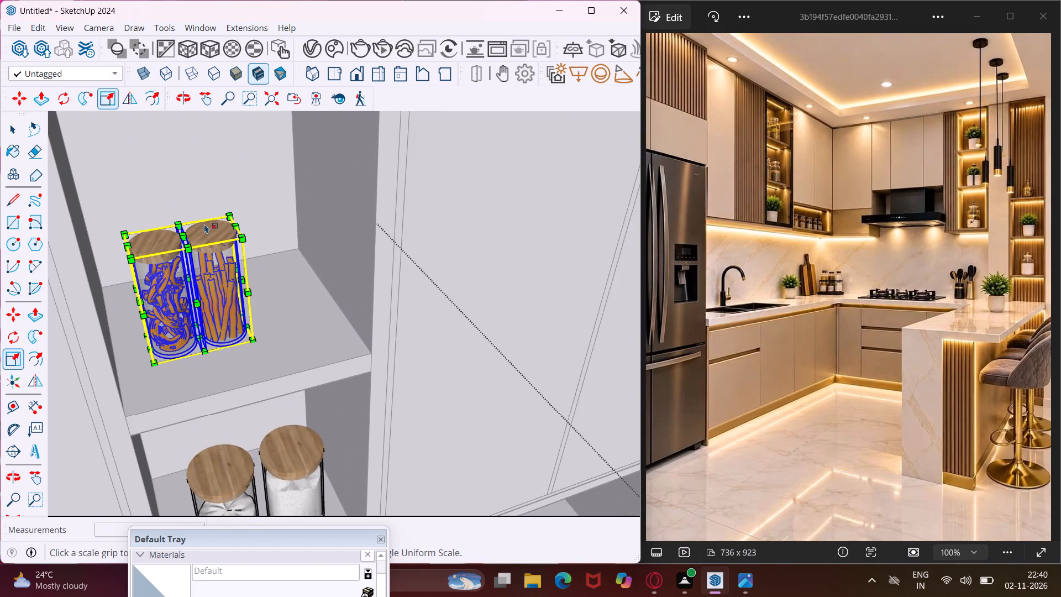
click(227, 218)
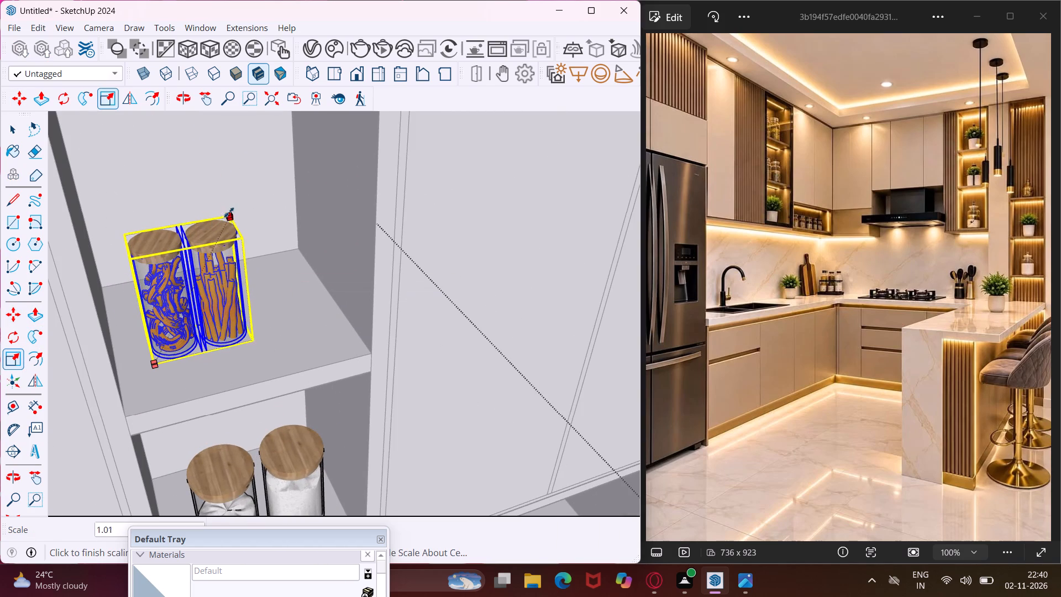
scroll(240, 192, down, 7)
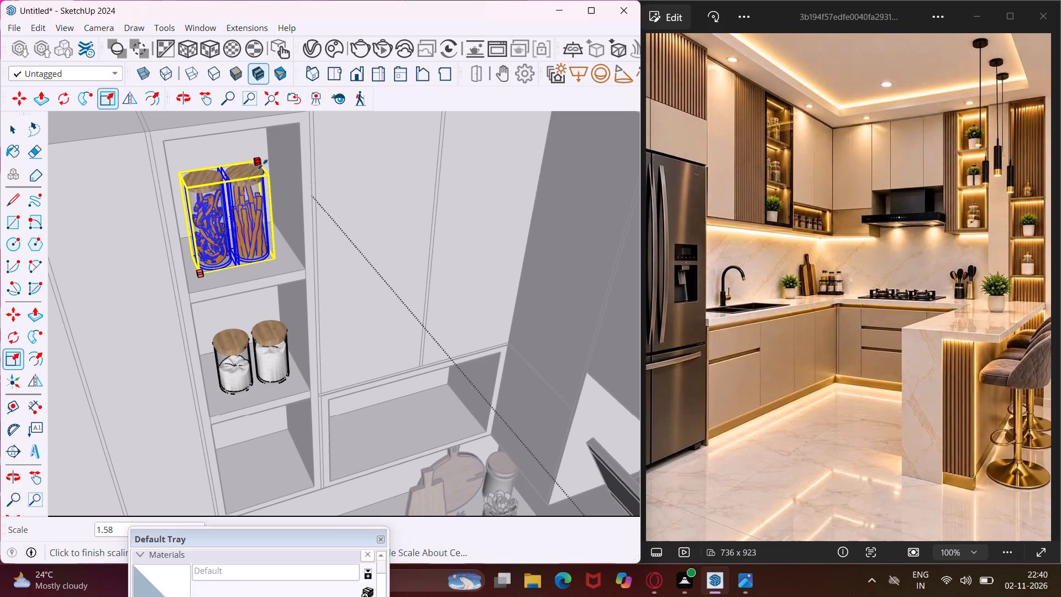
click(262, 164)
middle_drag(309, 266, 435, 270)
scroll(250, 294, down, 15)
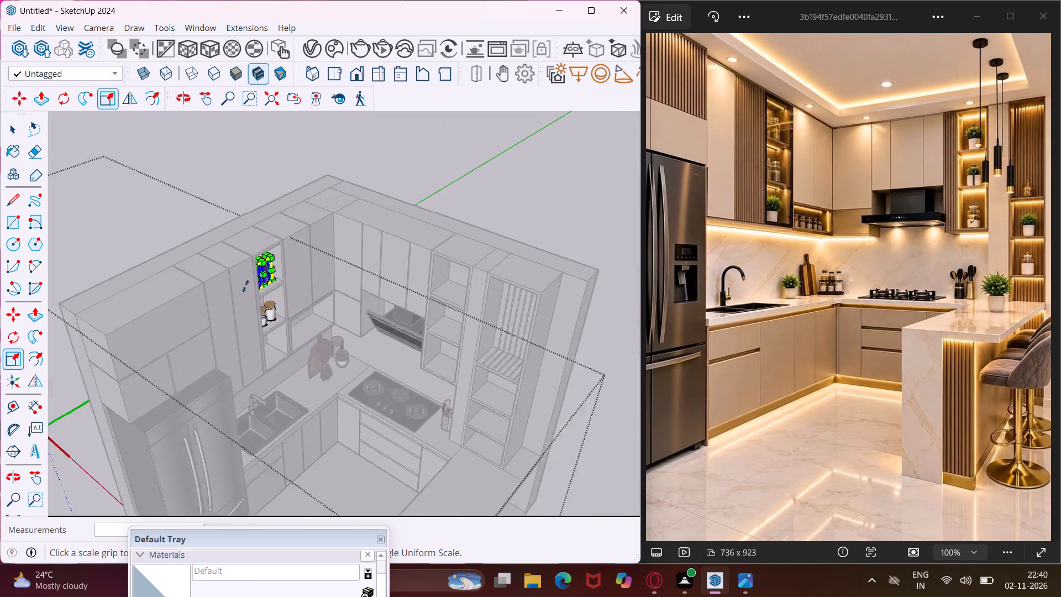
scroll(245, 286, down, 7)
key(Escape)
Move the white-filled and brown-filled wood-lidded jars from the spare set onto the lowest shelf of the open recess beside the range hood.
scroll(177, 297, down, 6)
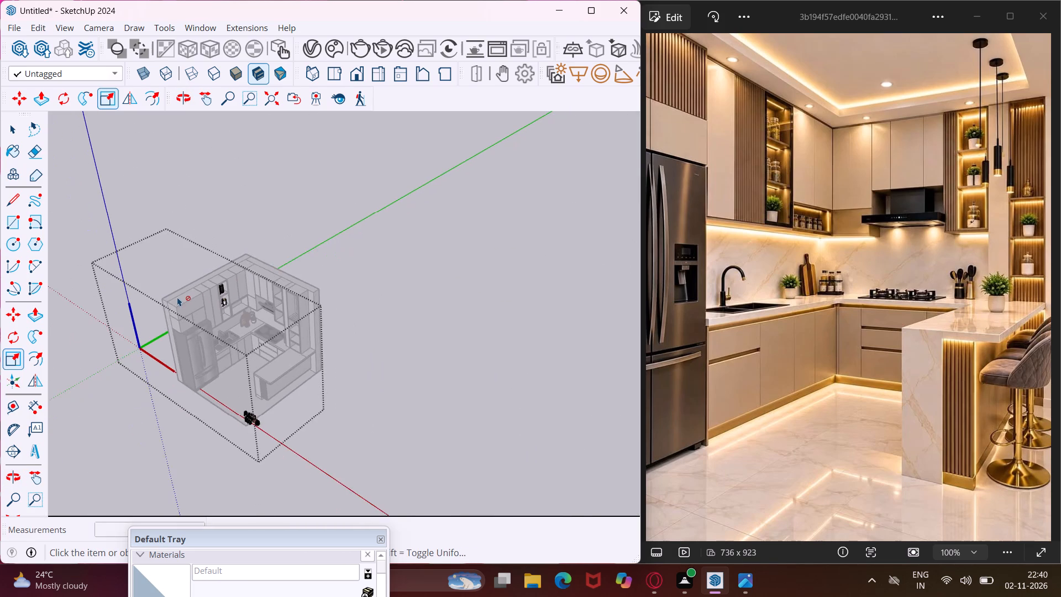
scroll(177, 297, down, 3)
scroll(212, 397, up, 10)
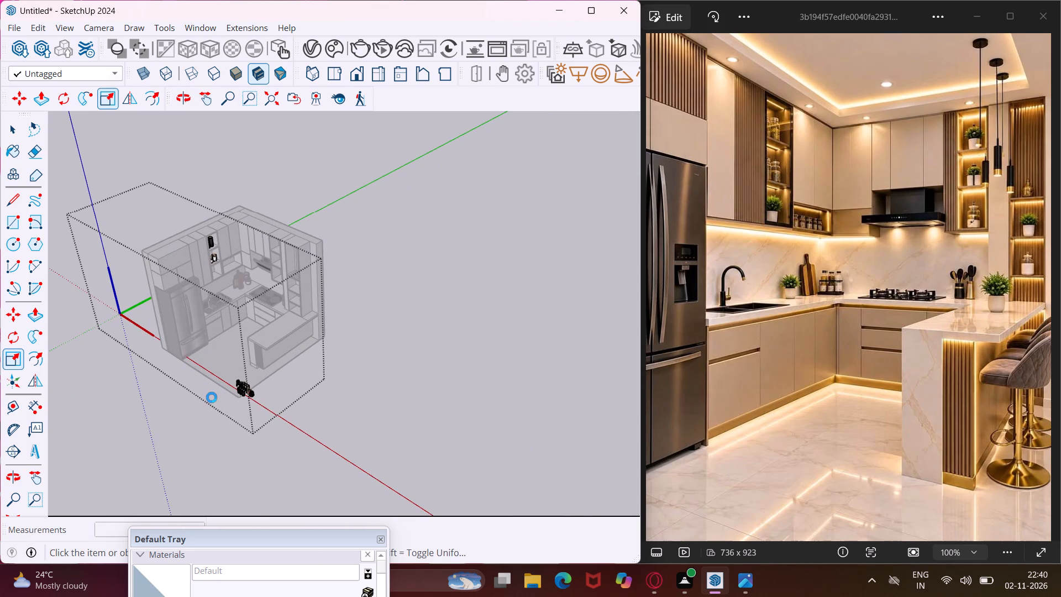
middle_drag(212, 397, 326, 393)
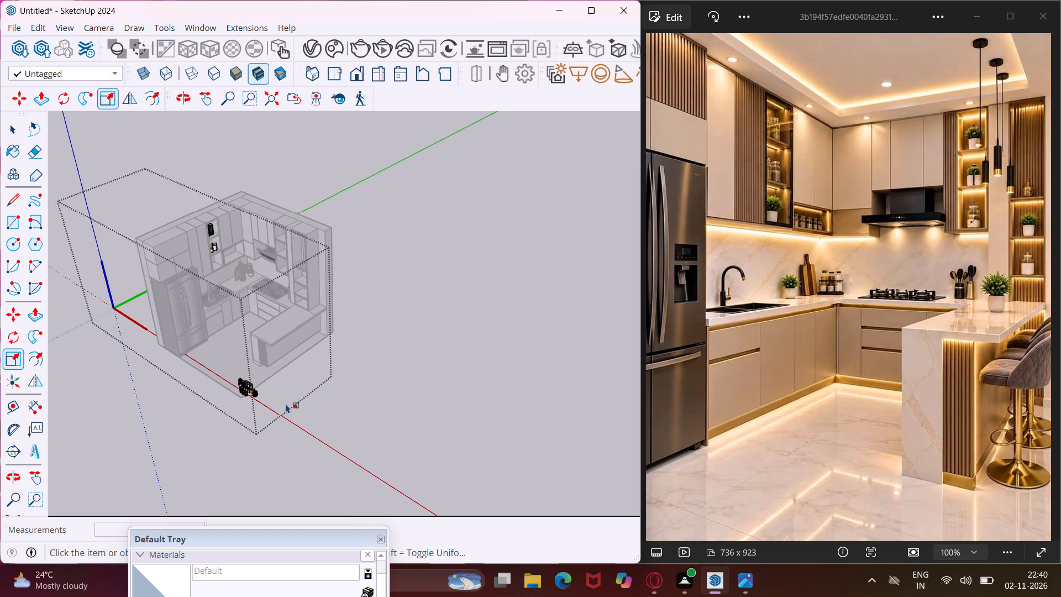
scroll(224, 371, up, 4)
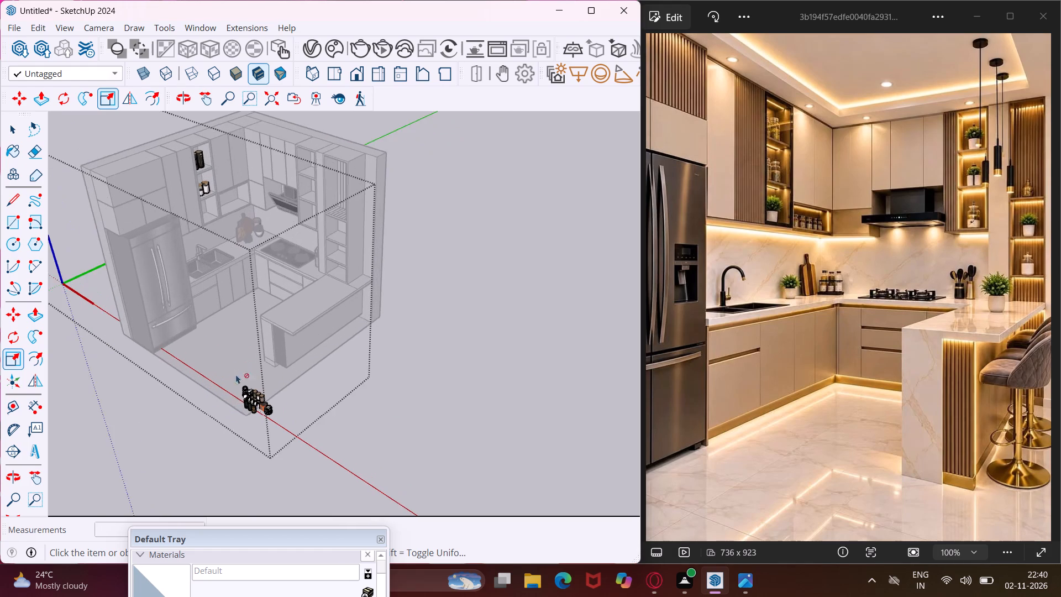
scroll(239, 397, up, 4)
key(space)
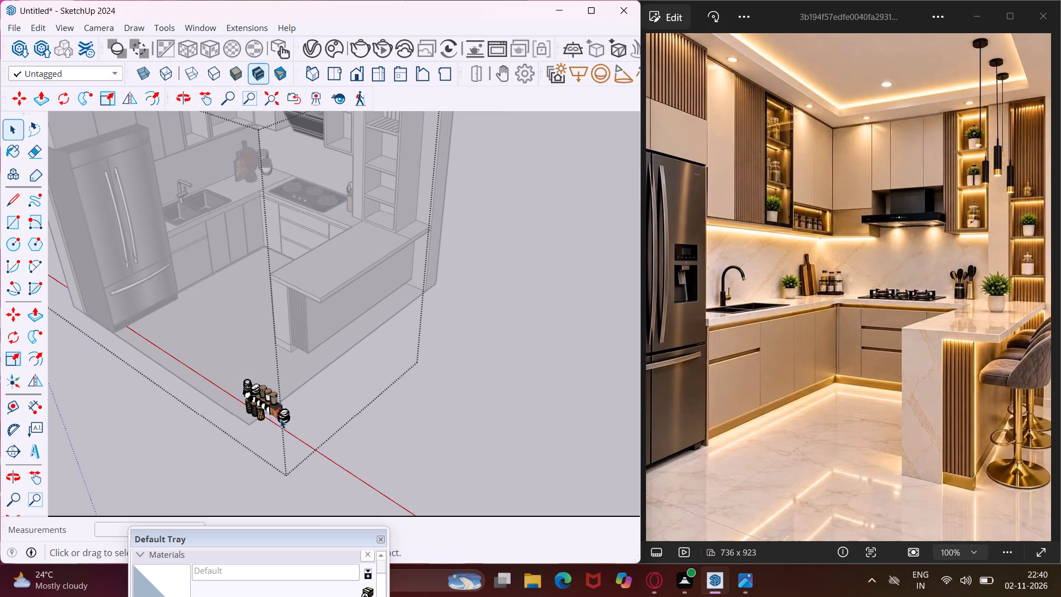
scroll(280, 419, up, 8)
middle_drag(280, 419, 409, 400)
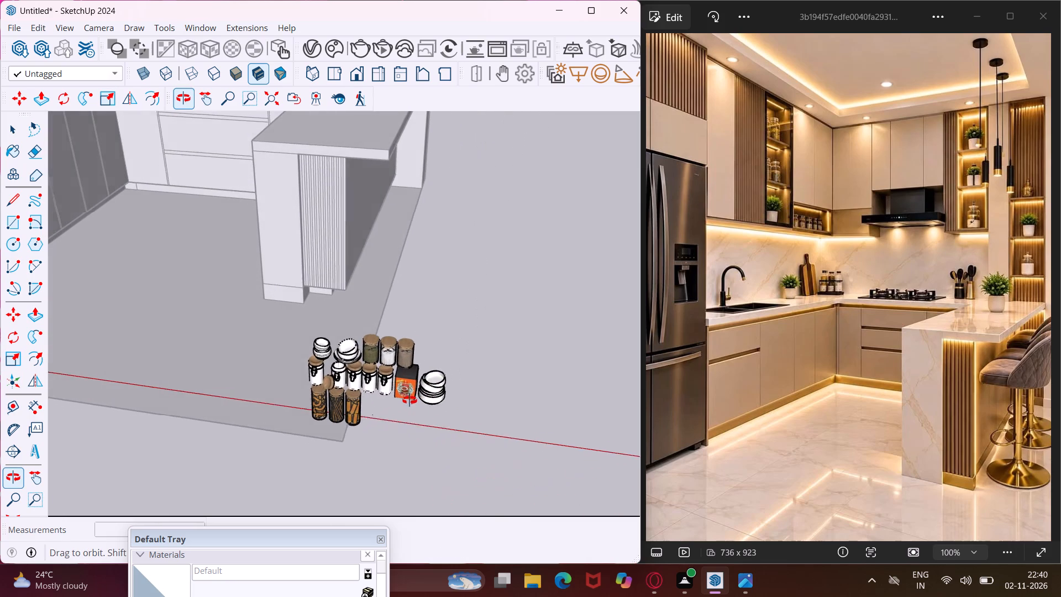
middle_drag(409, 400, 415, 397)
scroll(393, 364, up, 3)
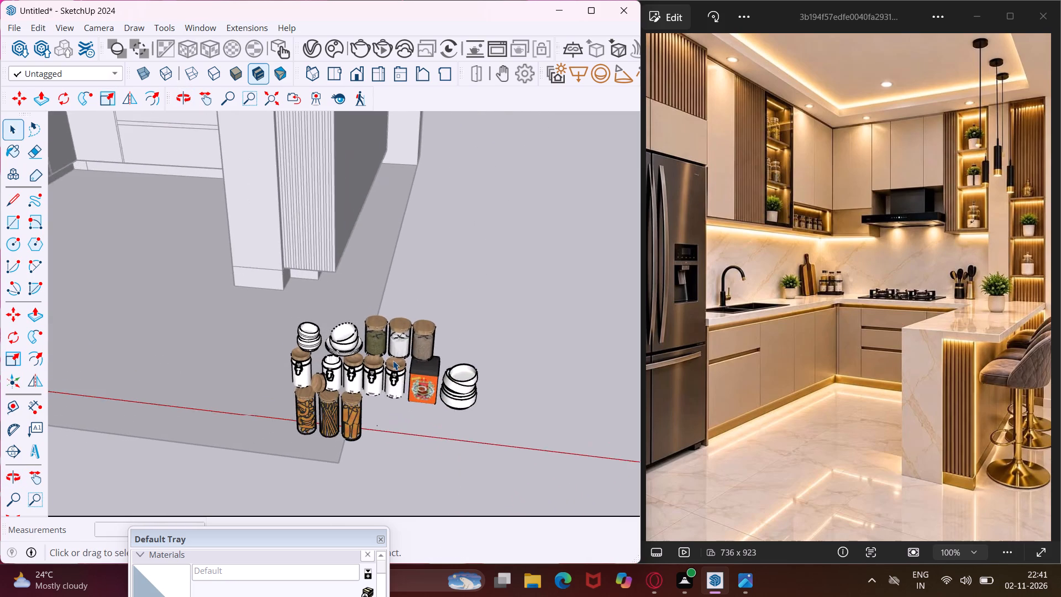
scroll(393, 360, up, 9)
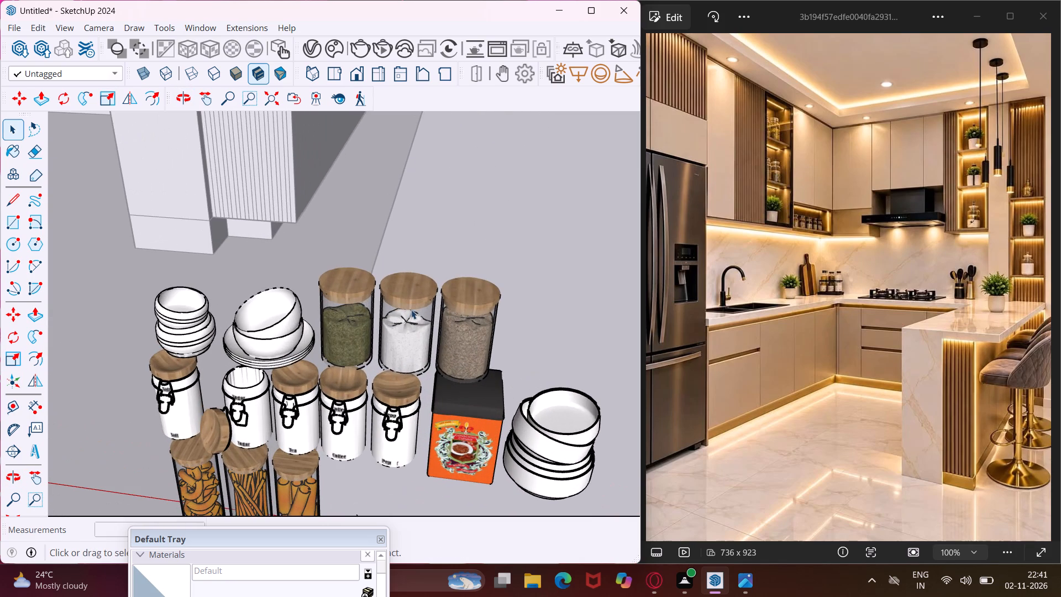
click(461, 344)
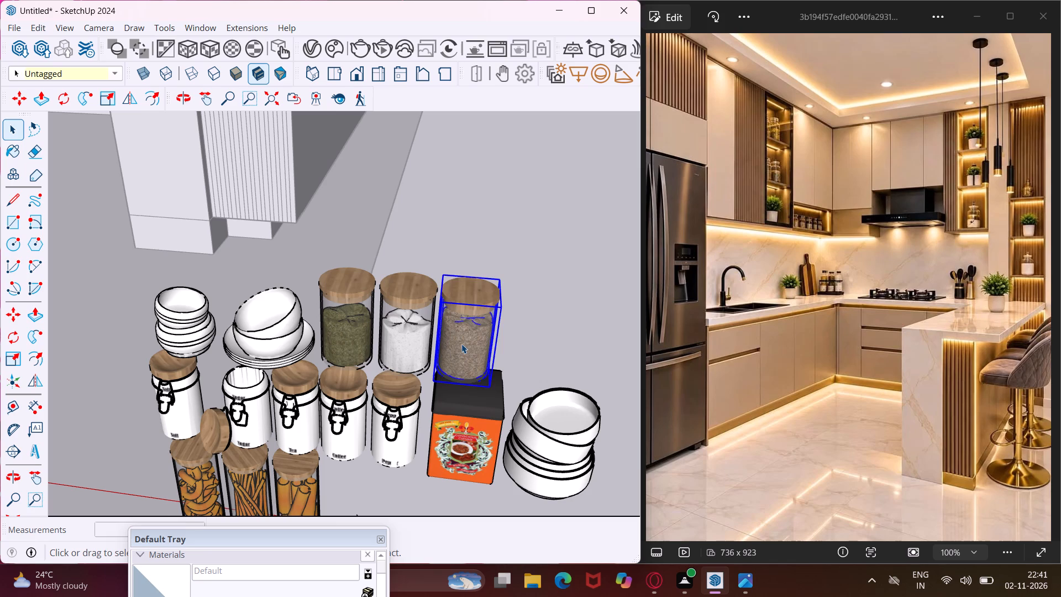
ctrl+click(407, 351)
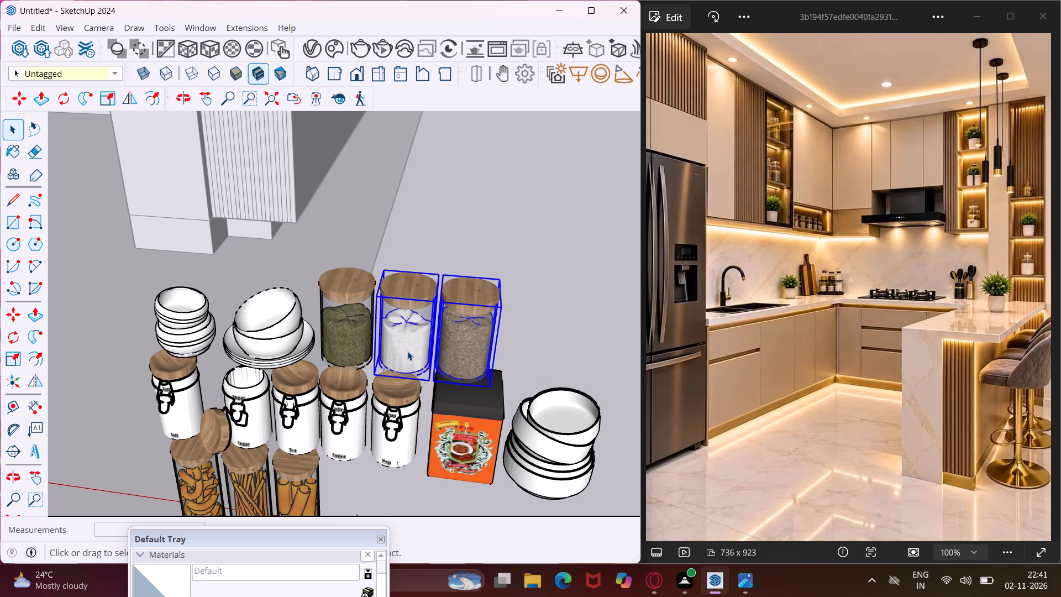
key(m)
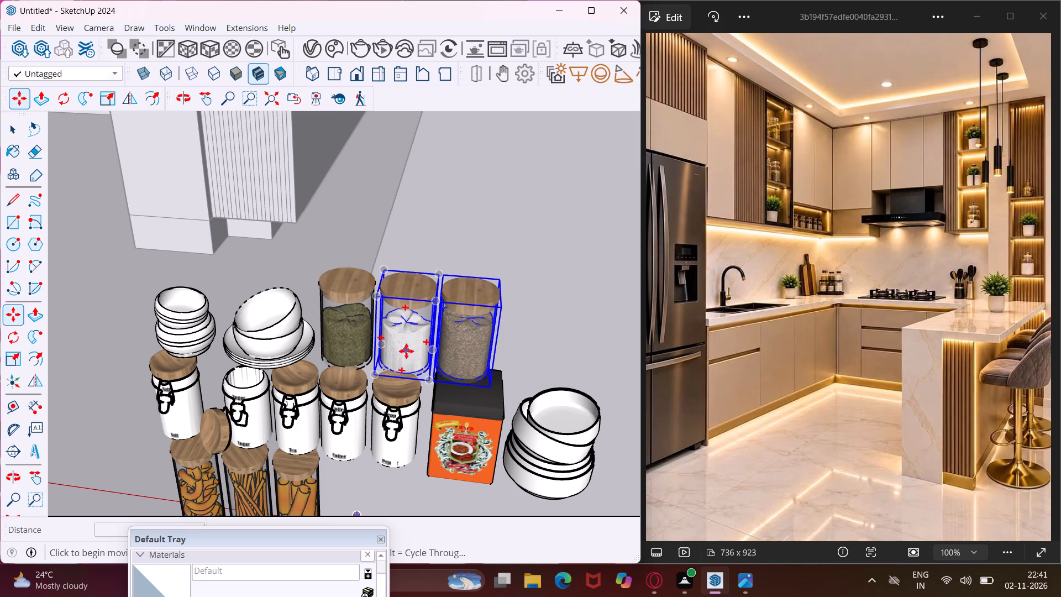
scroll(377, 387, up, 4)
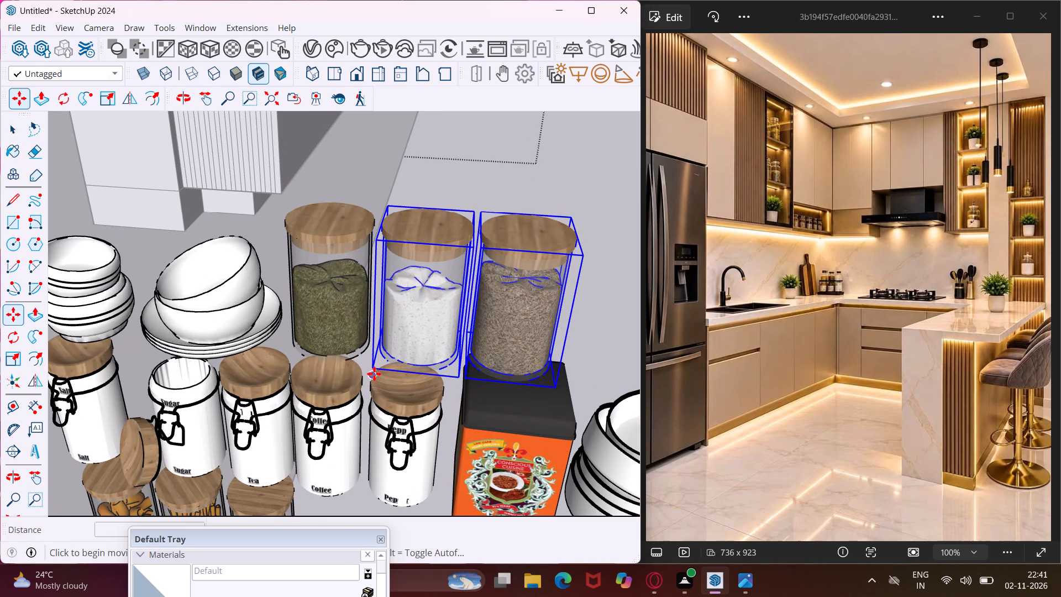
click(373, 369)
scroll(366, 339, down, 18)
scroll(366, 339, down, 9)
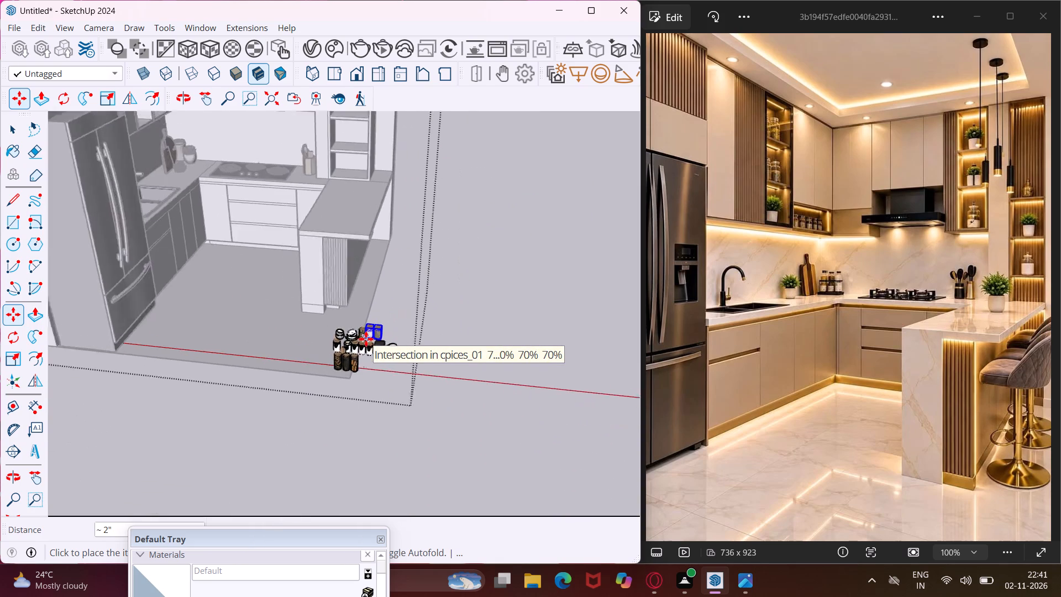
scroll(366, 339, down, 11)
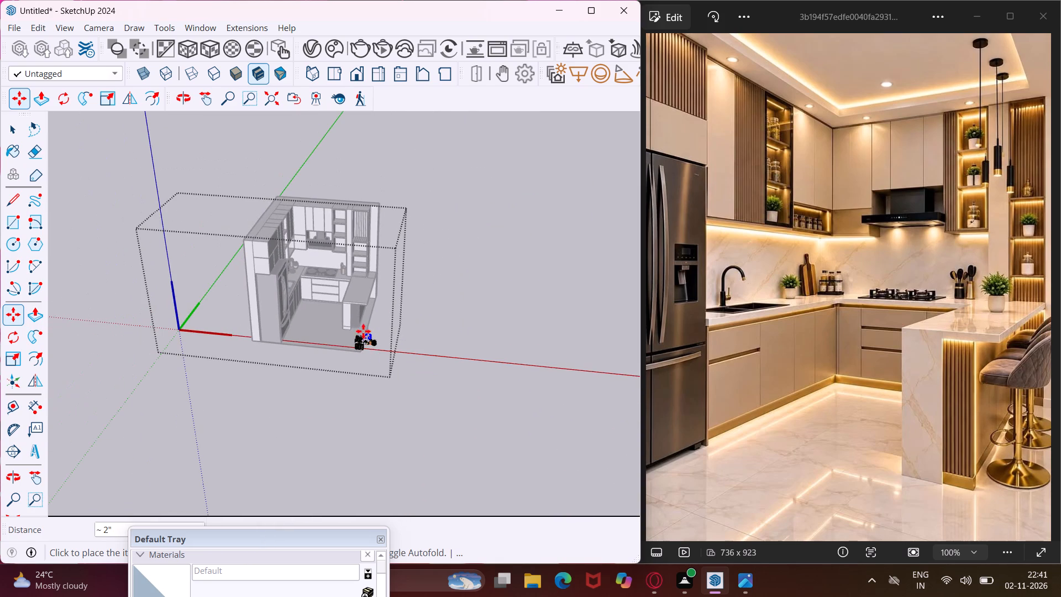
scroll(335, 249, up, 10)
scroll(335, 249, up, 15)
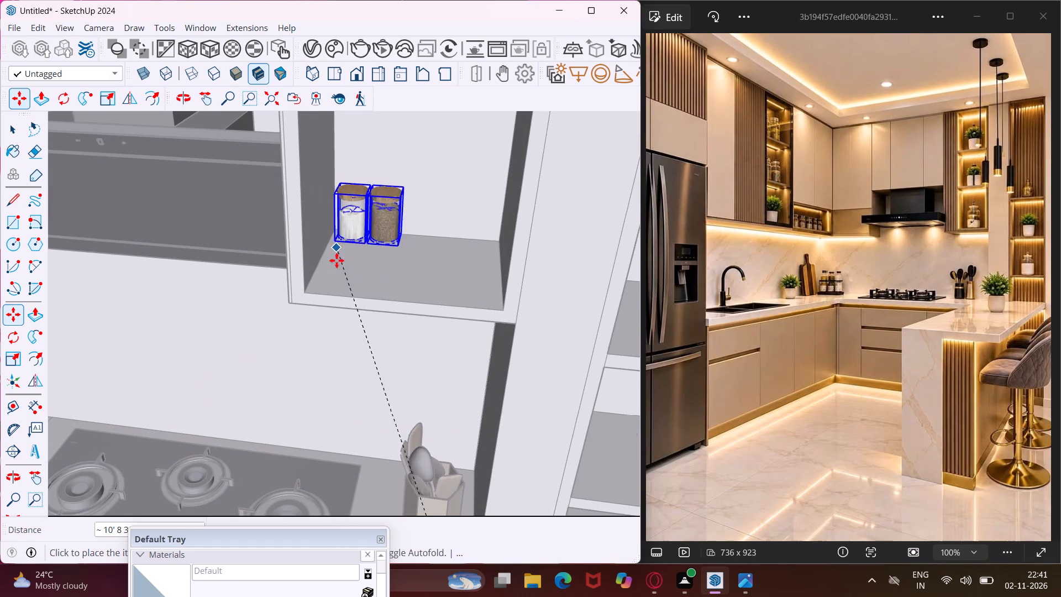
click(370, 279)
Scale the two jars on the shelf beside the range hood up uniformly by about 1.50, then again by about 1.20.
scroll(349, 296, down, 3)
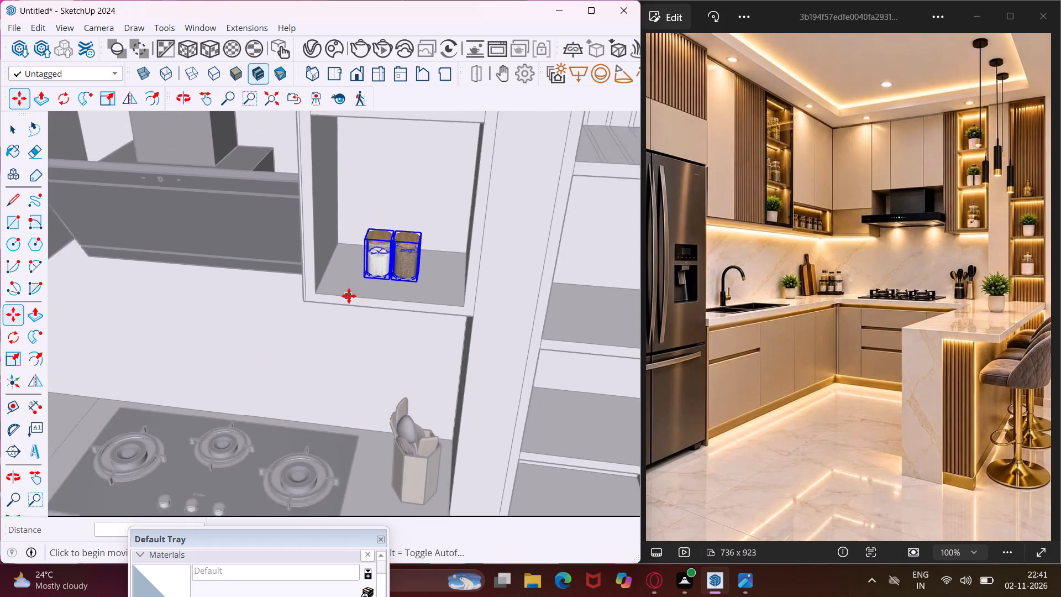
scroll(349, 296, down, 8)
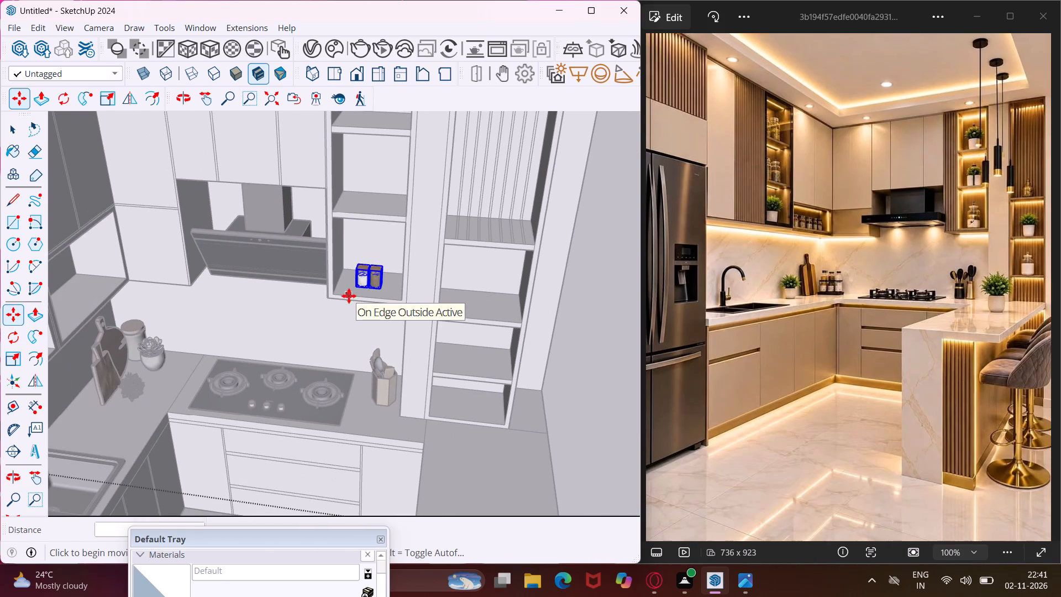
click(13, 362)
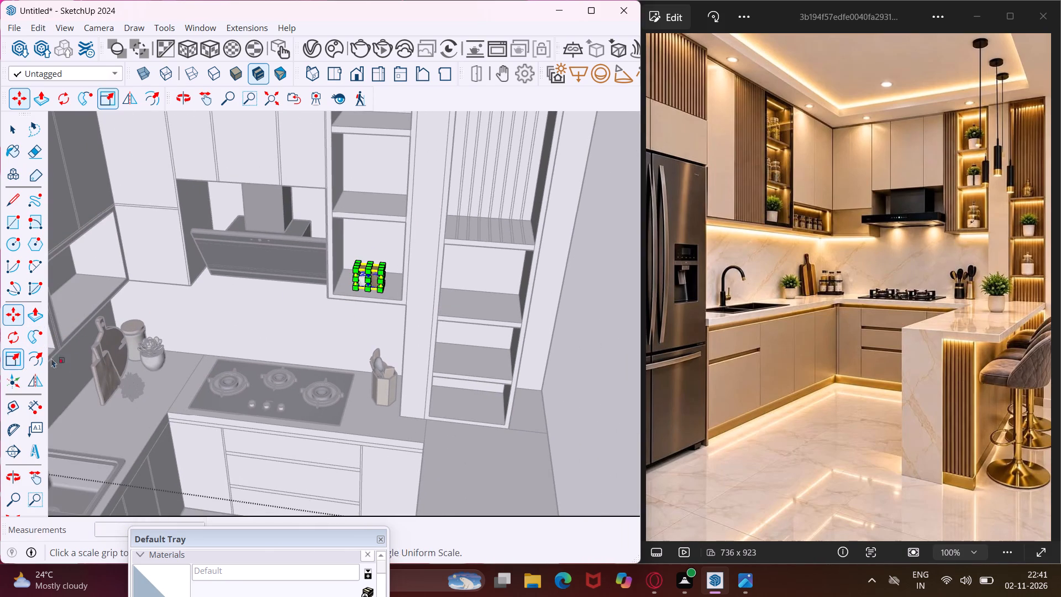
scroll(327, 278, up, 6)
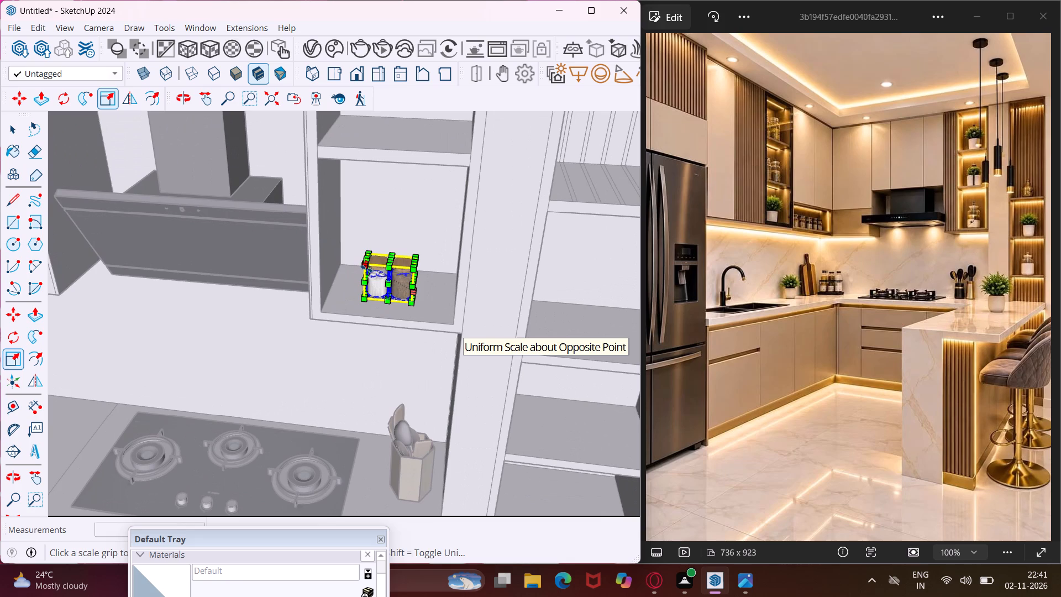
click(366, 269)
click(340, 251)
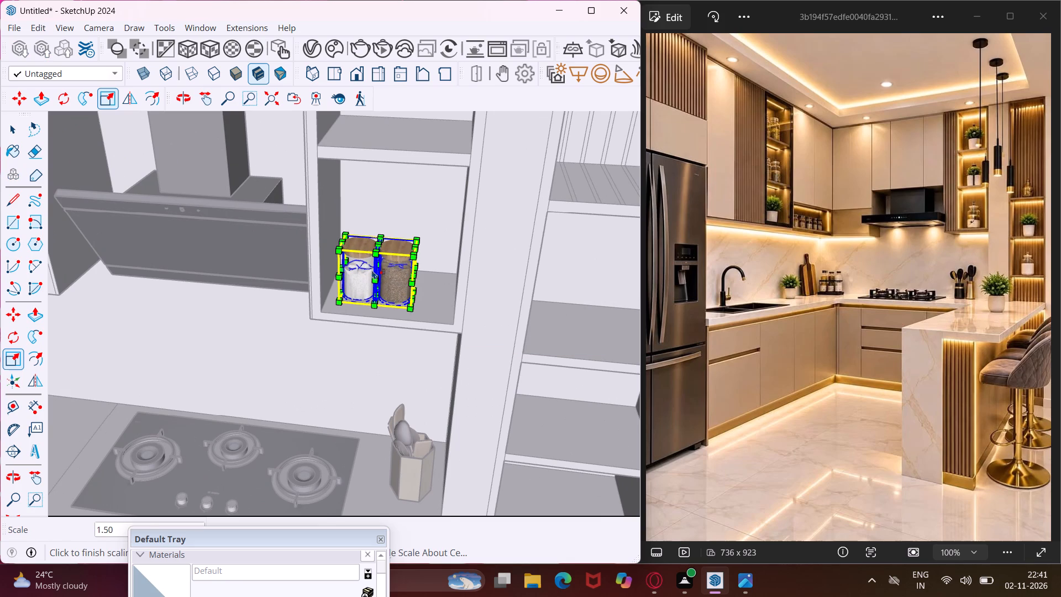
middle_drag(375, 271, 446, 269)
scroll(435, 255, up, 3)
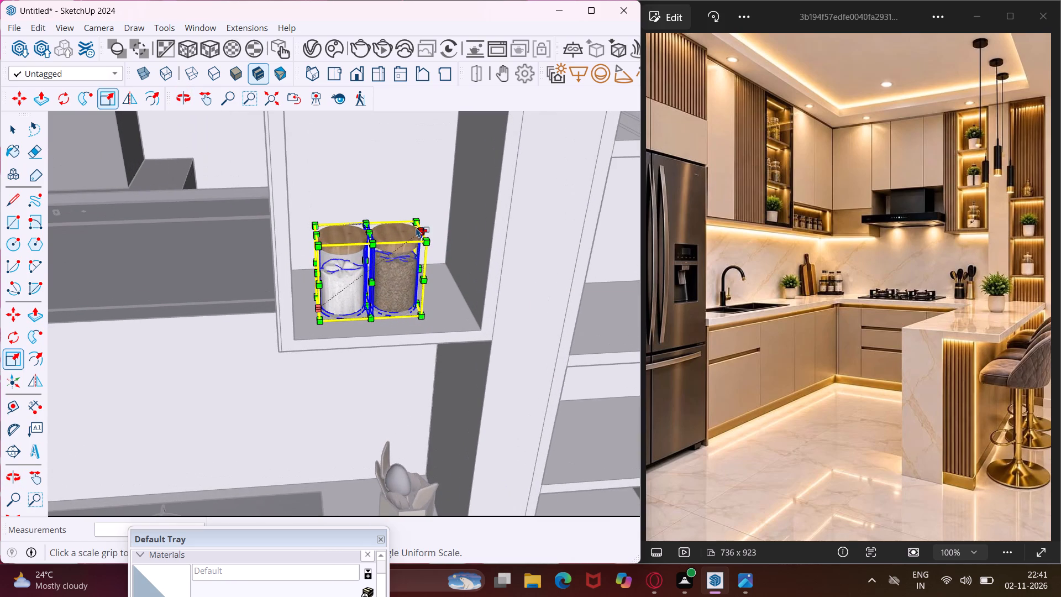
click(414, 224)
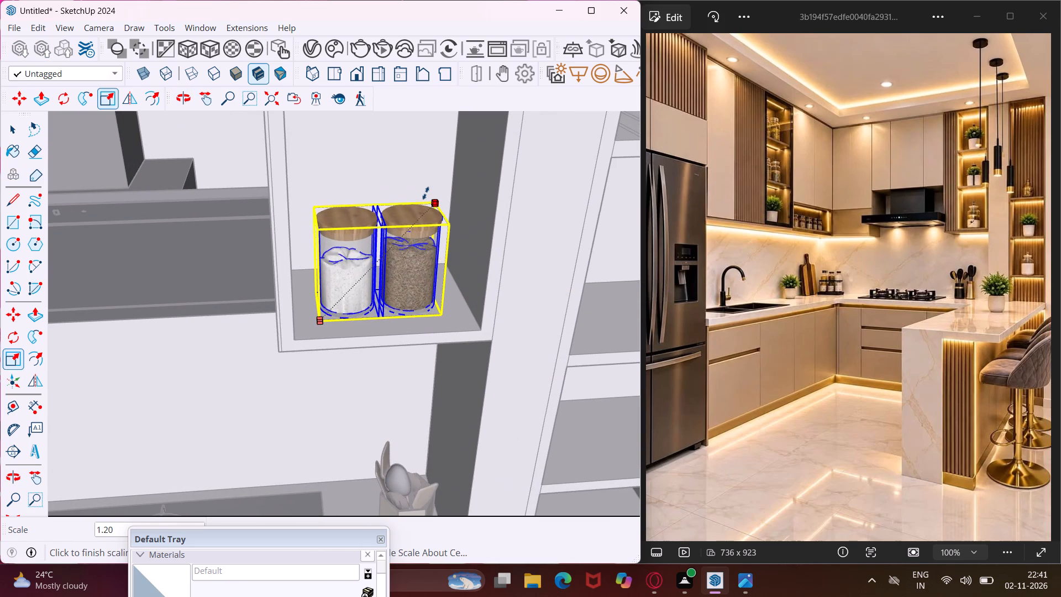
click(427, 190)
scroll(371, 260, down, 5)
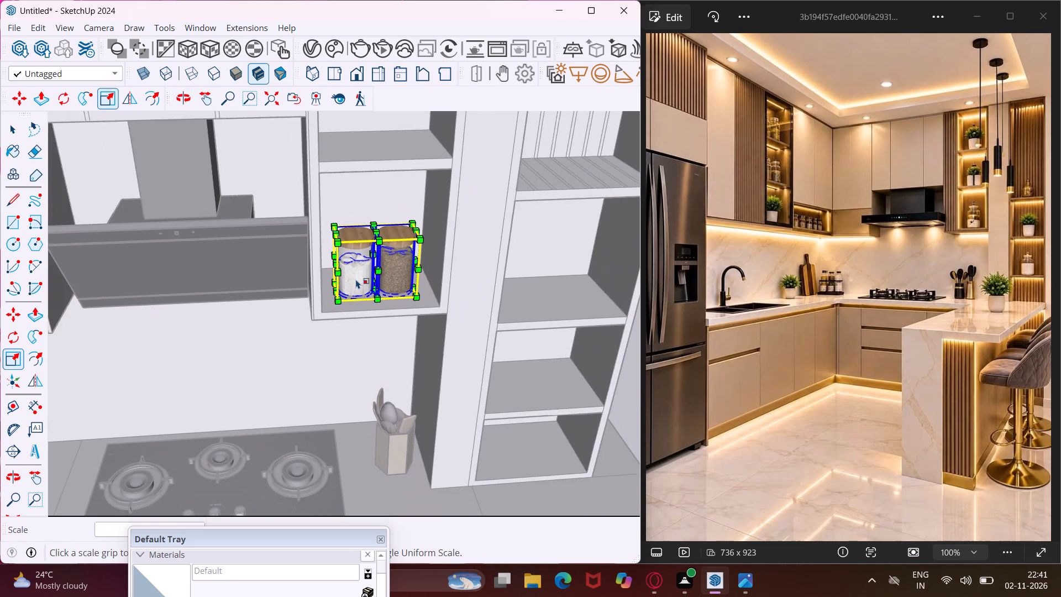
scroll(354, 281, down, 5)
key(Escape)
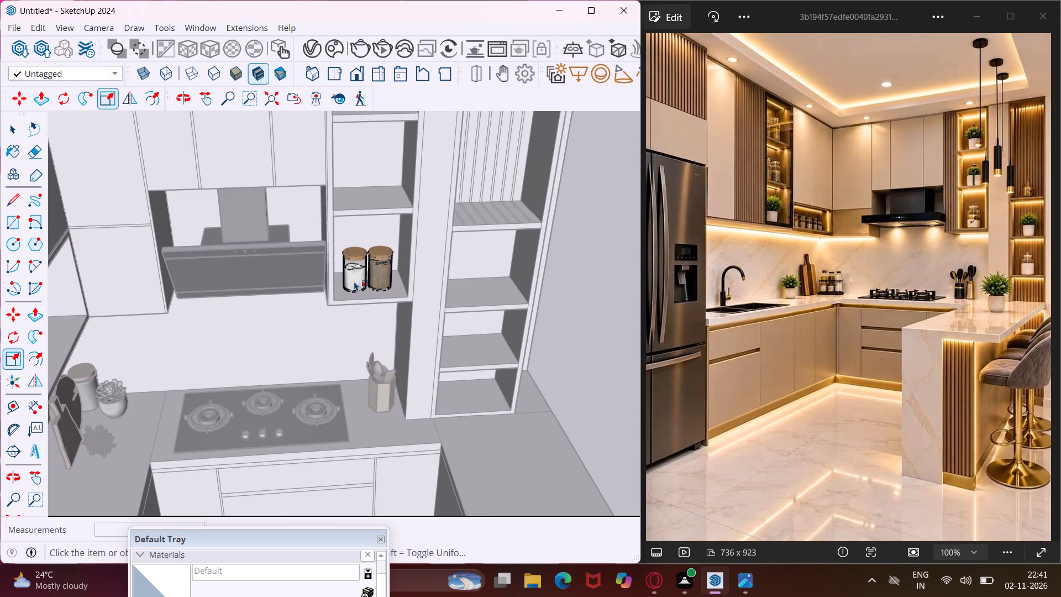
Delete all the leftover spare jars, canisters, bowls and the orange tin on the floor near the peninsula.
key(space)
scroll(293, 322, down, 14)
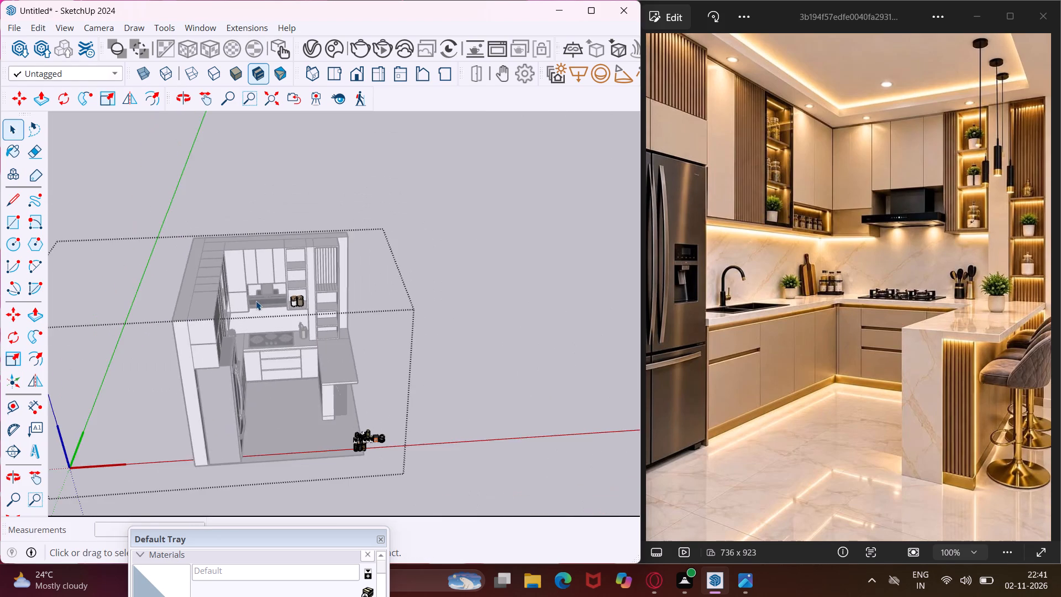
scroll(256, 296, down, 3)
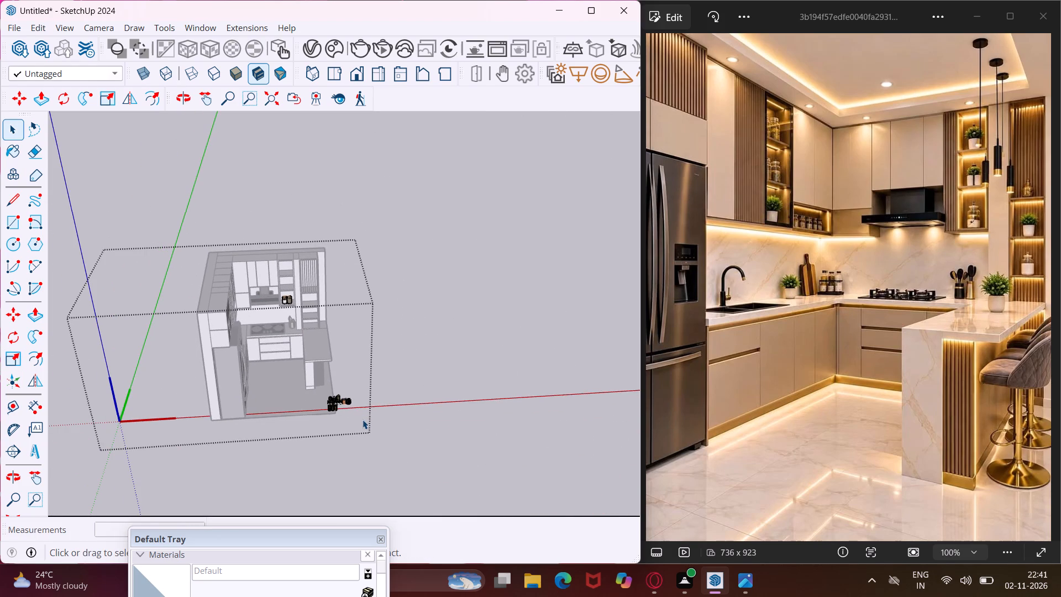
scroll(363, 420, up, 3)
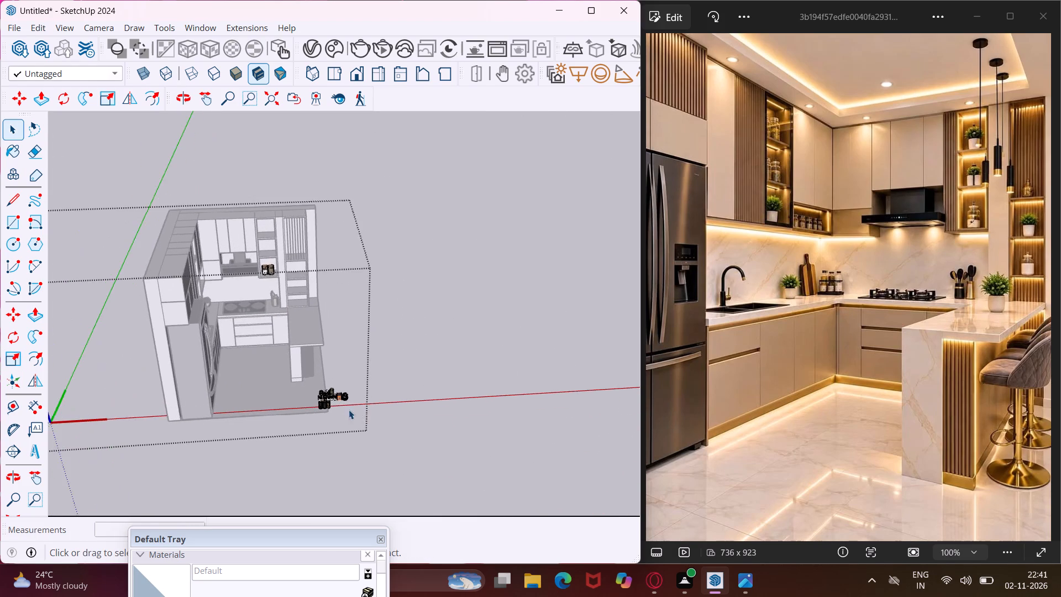
scroll(296, 396, up, 8)
drag(436, 369, 368, 444)
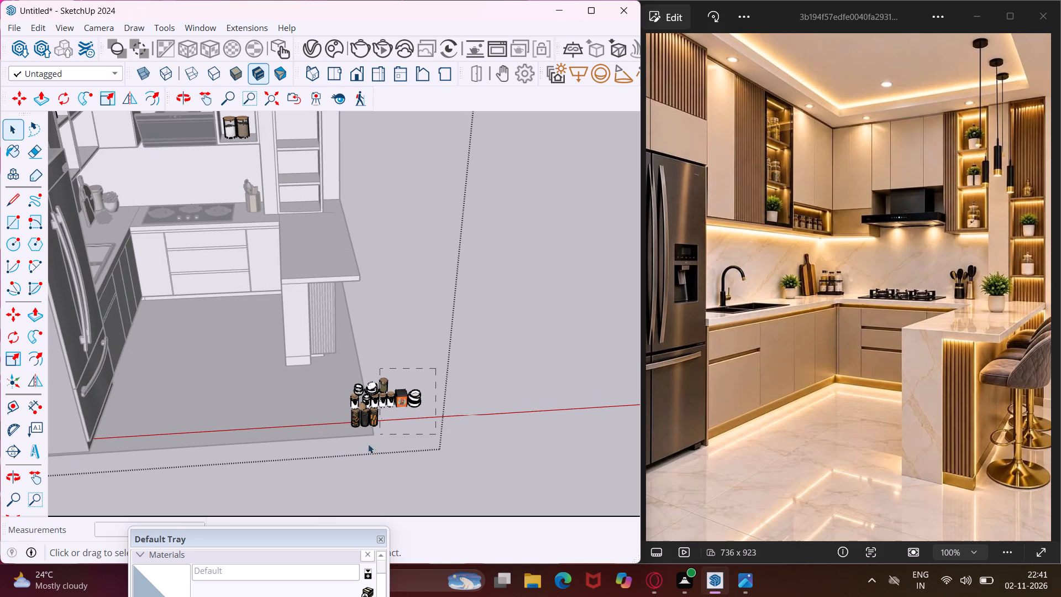
drag(368, 444, 344, 457)
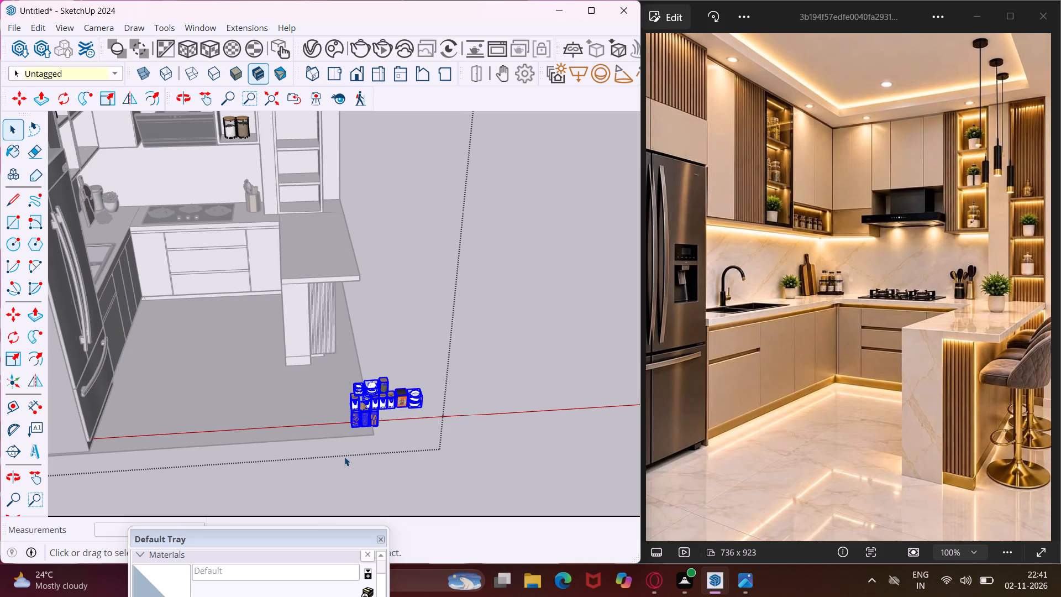
key(Delete)
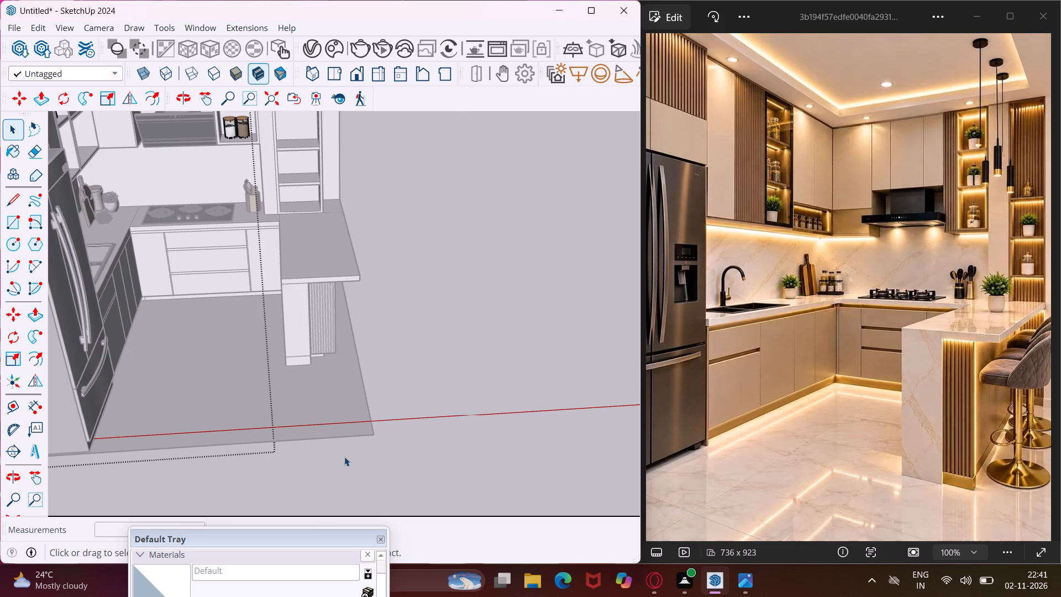
Close the jar group being edited and return to the whole kitchen model.
scroll(344, 457, down, 6)
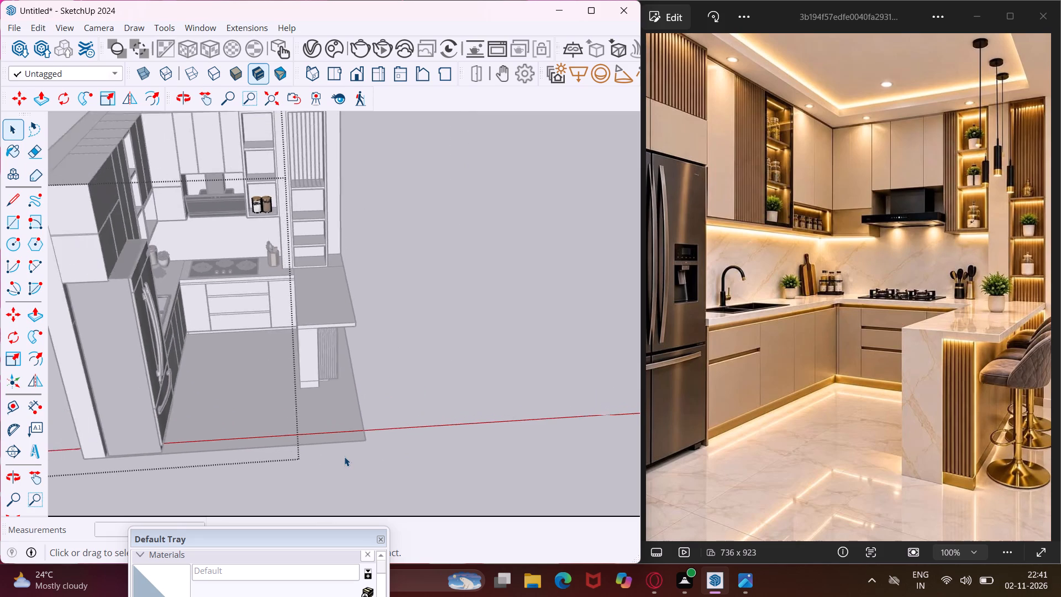
scroll(344, 457, down, 8)
middle_drag(337, 458, 285, 422)
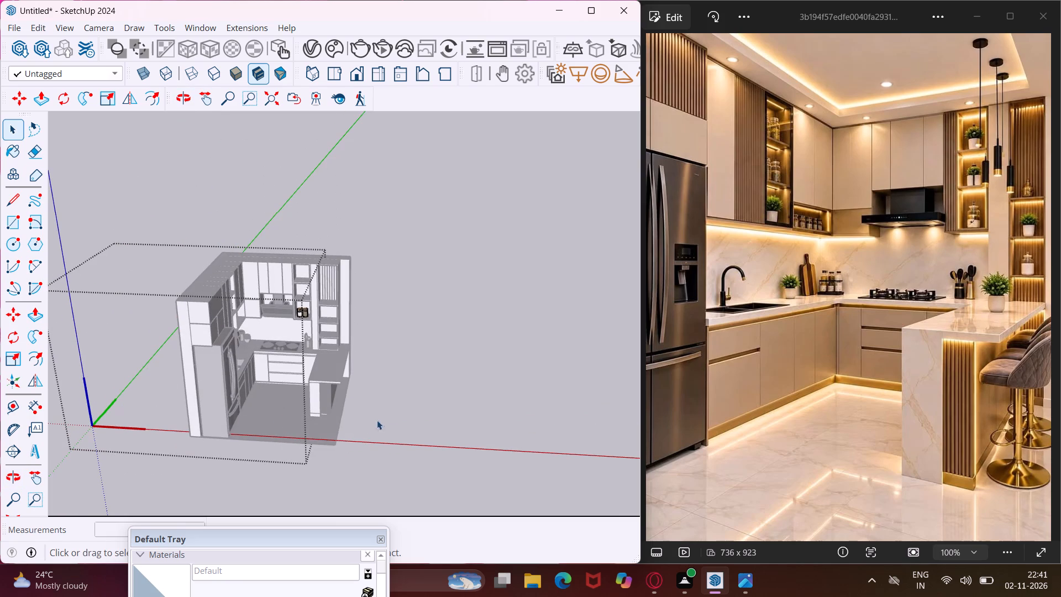
click(406, 399)
scroll(260, 280, up, 4)
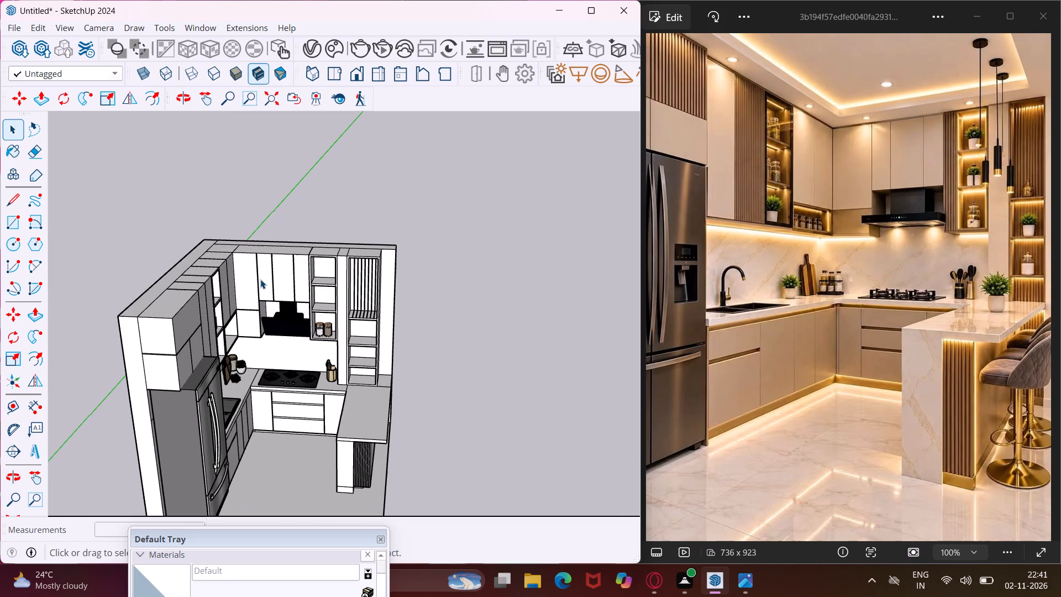
middle_drag(260, 279, 234, 259)
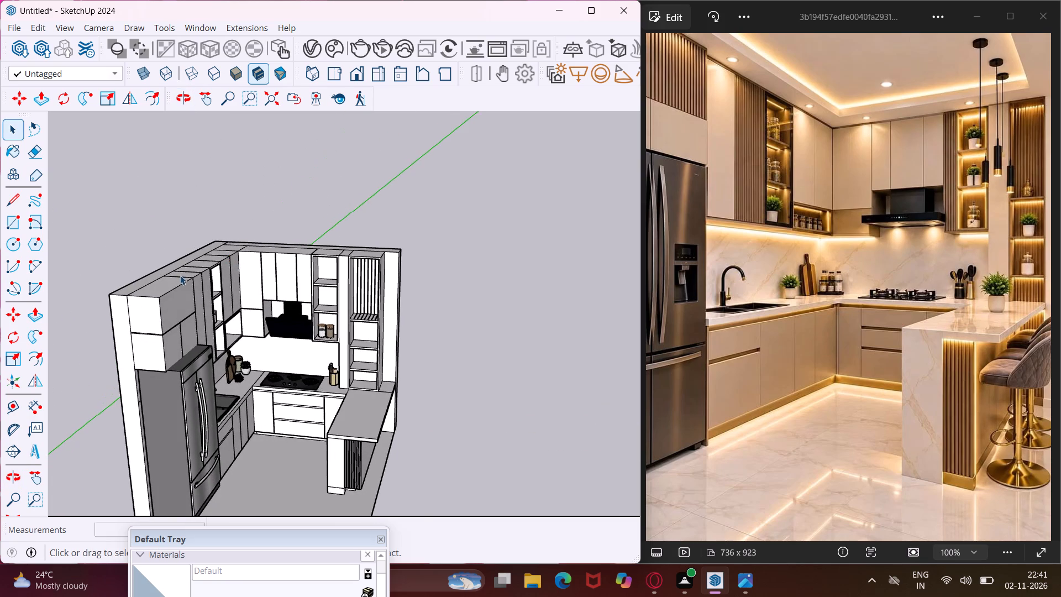
Copy the outer vertical edge of the upper cabinet front above the fridge to its far edge and divide the span into 15 equal strips.
scroll(152, 298, up, 3)
middle_drag(152, 298, 94, 300)
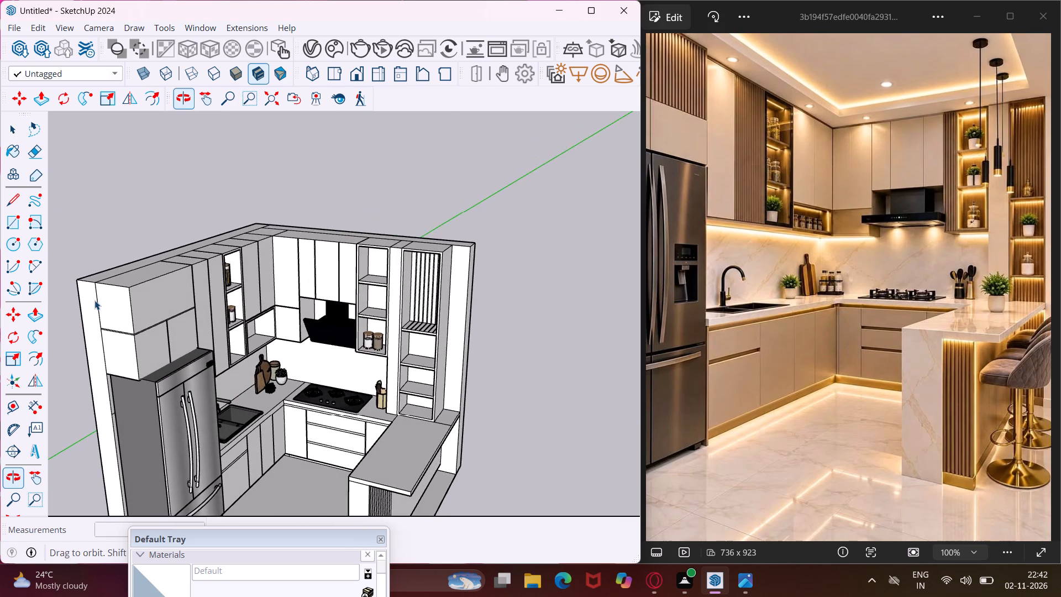
scroll(97, 312, up, 6)
scroll(140, 346, up, 3)
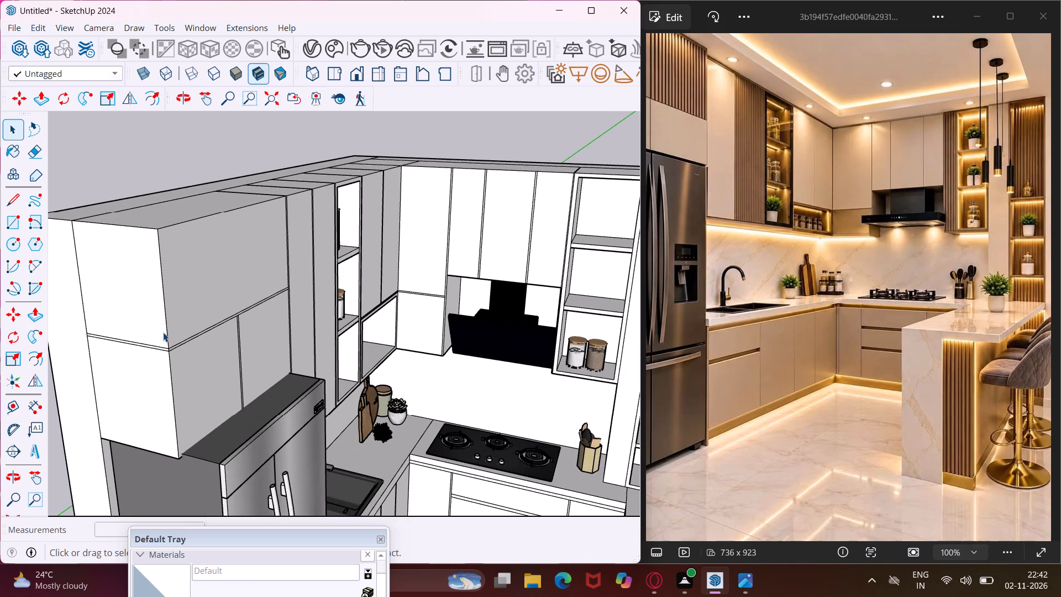
middle_drag(163, 332, 134, 336)
scroll(119, 250, up, 3)
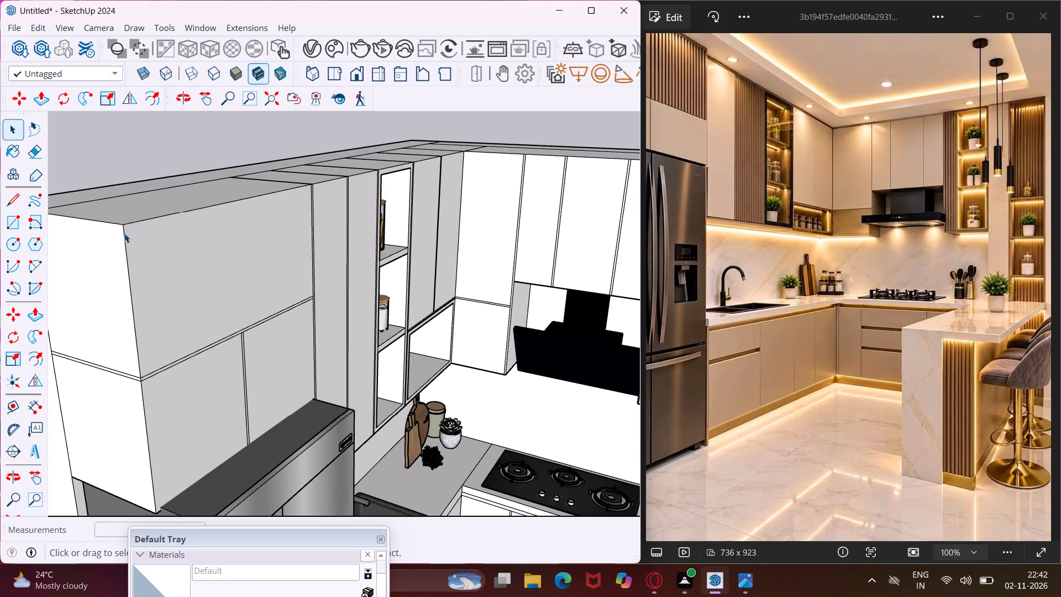
click(124, 233)
key(m)
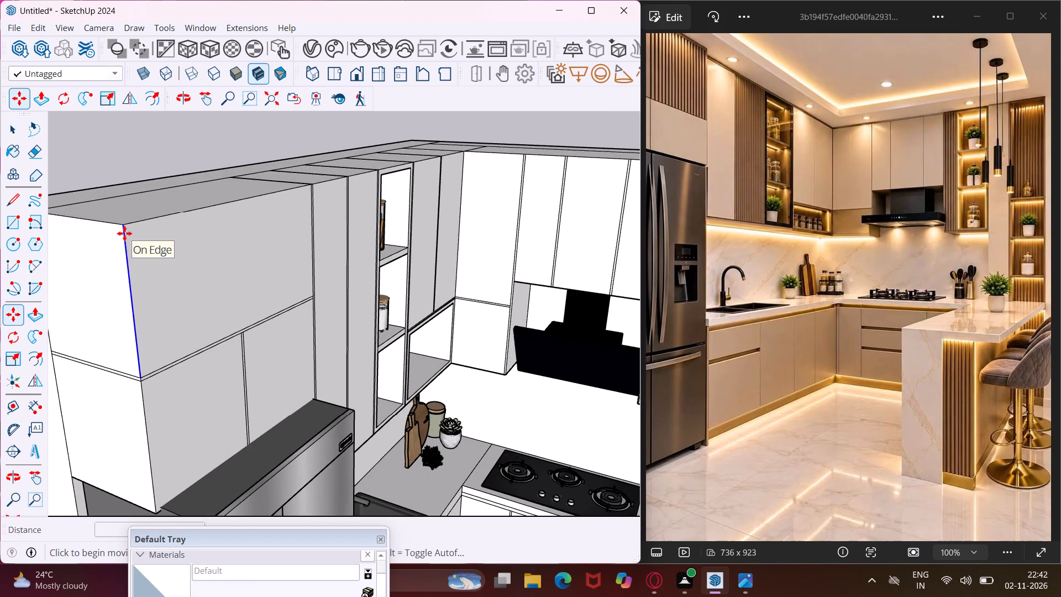
scroll(124, 233, up, 4)
click(121, 222)
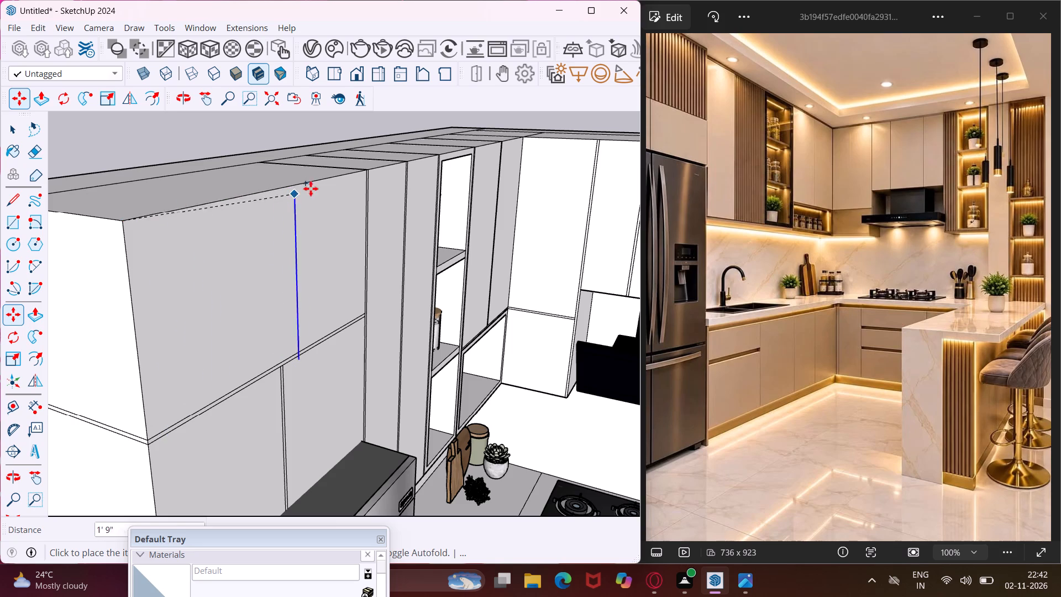
click(366, 175)
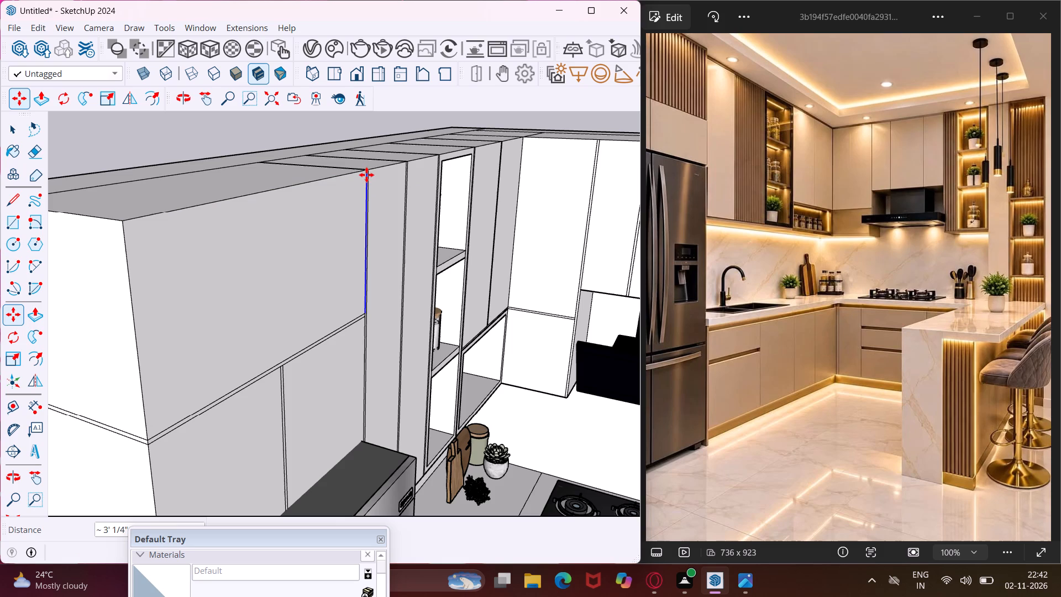
key(slash)
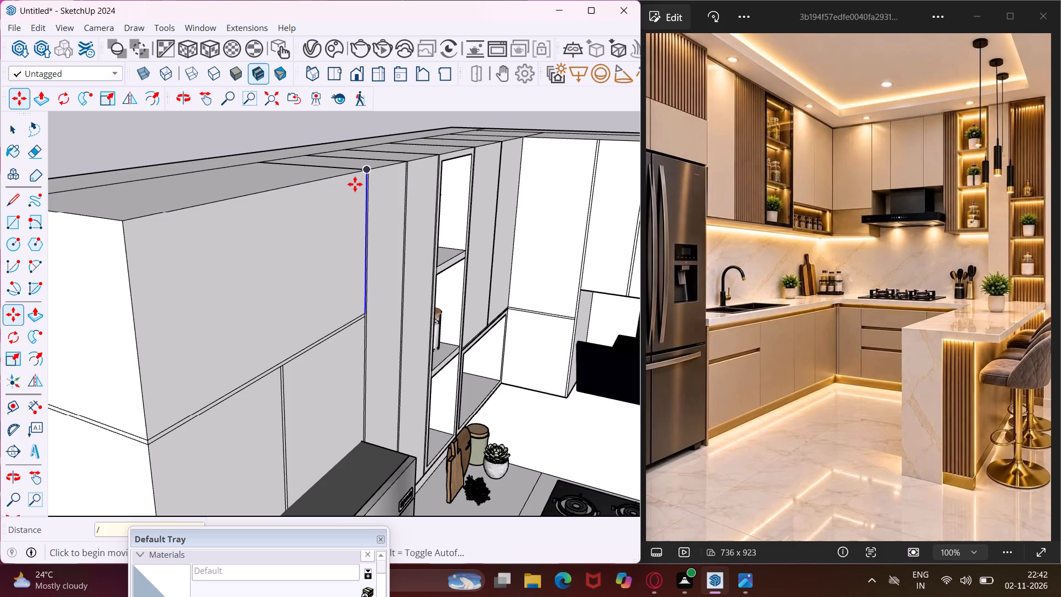
key(1)
key(5)
key(Return)
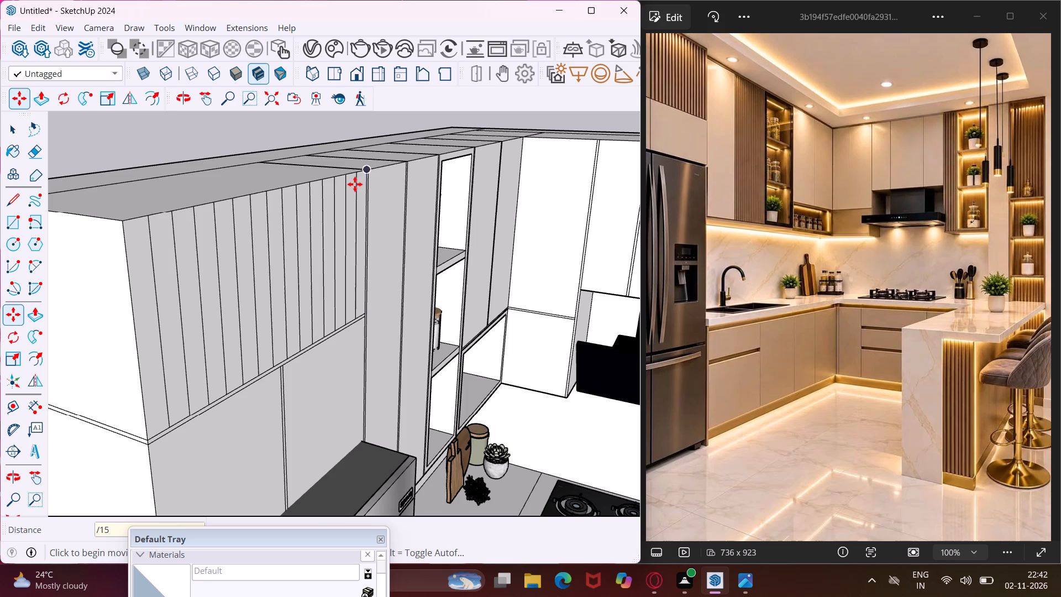
key(Escape)
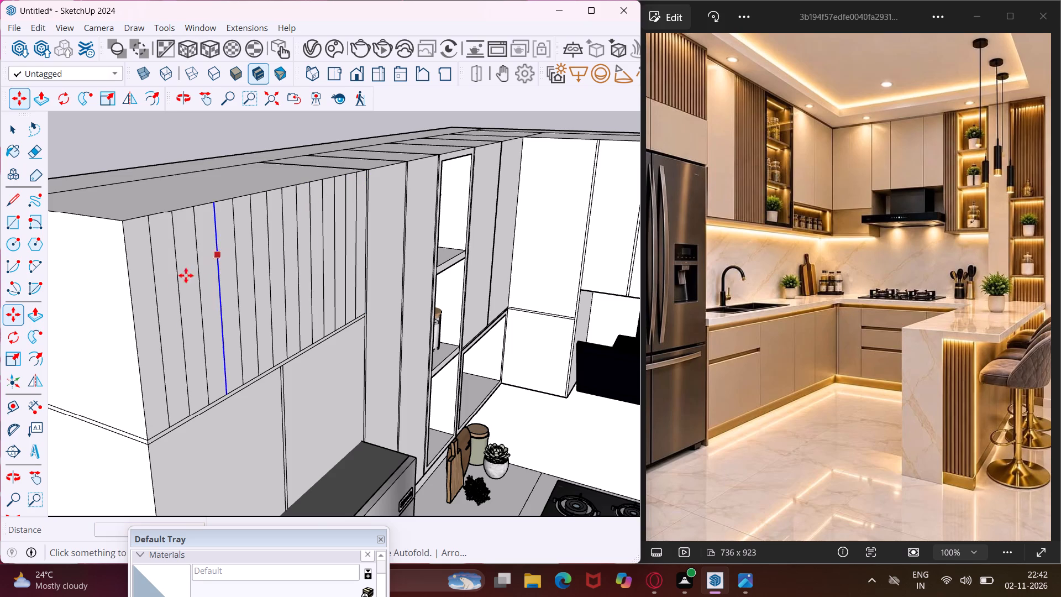
Copy seven alternate strips of the cabinet front, starting from the outer one, 0.4" along its top edge toward the shelved recess.
key(space)
scroll(156, 298, up, 2)
click(141, 307)
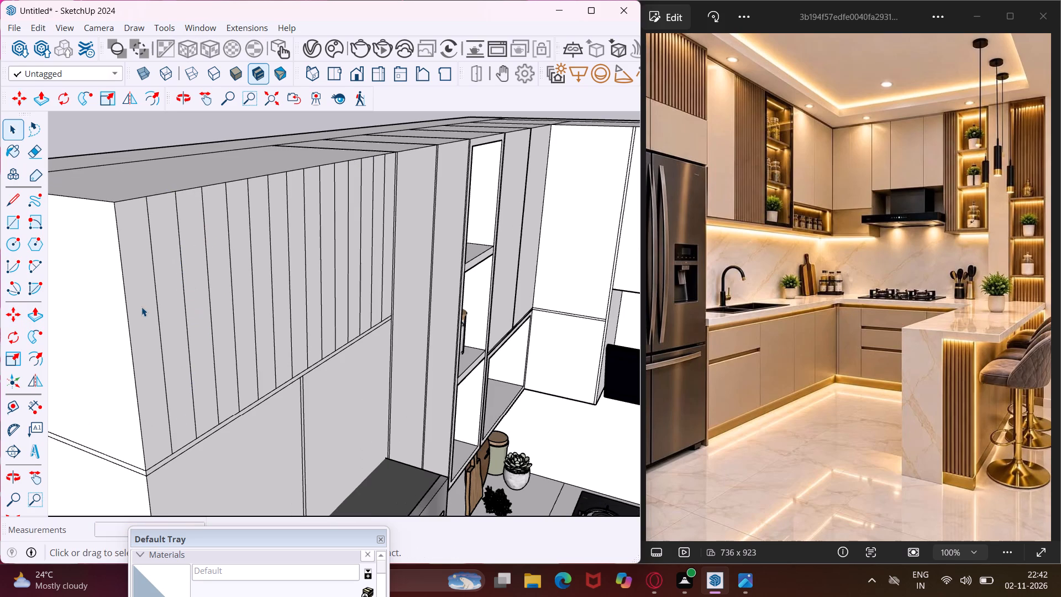
ctrl+click(202, 281)
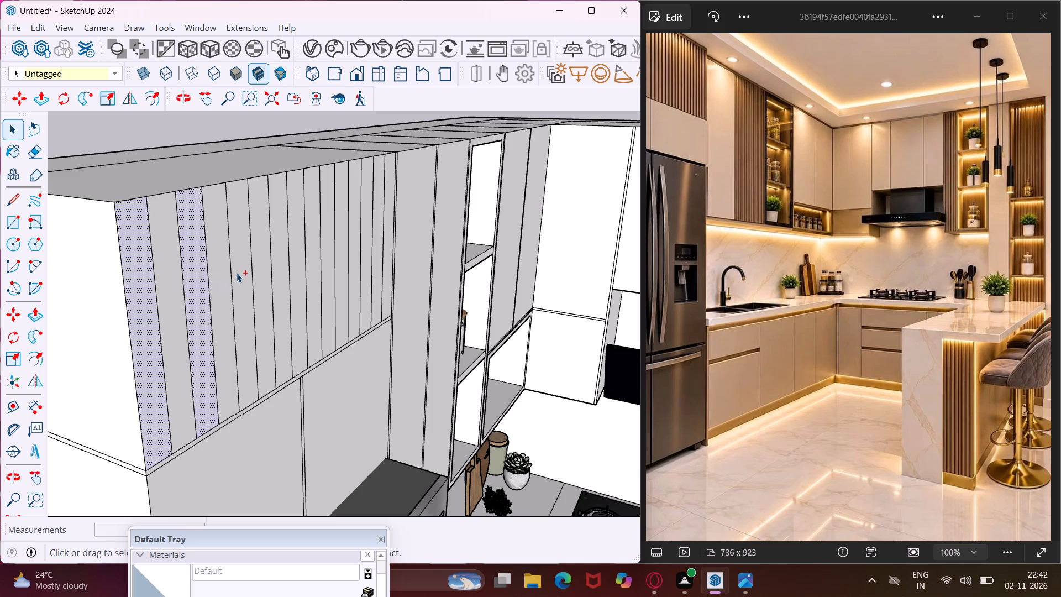
ctrl+click(237, 273)
ctrl+click(276, 273)
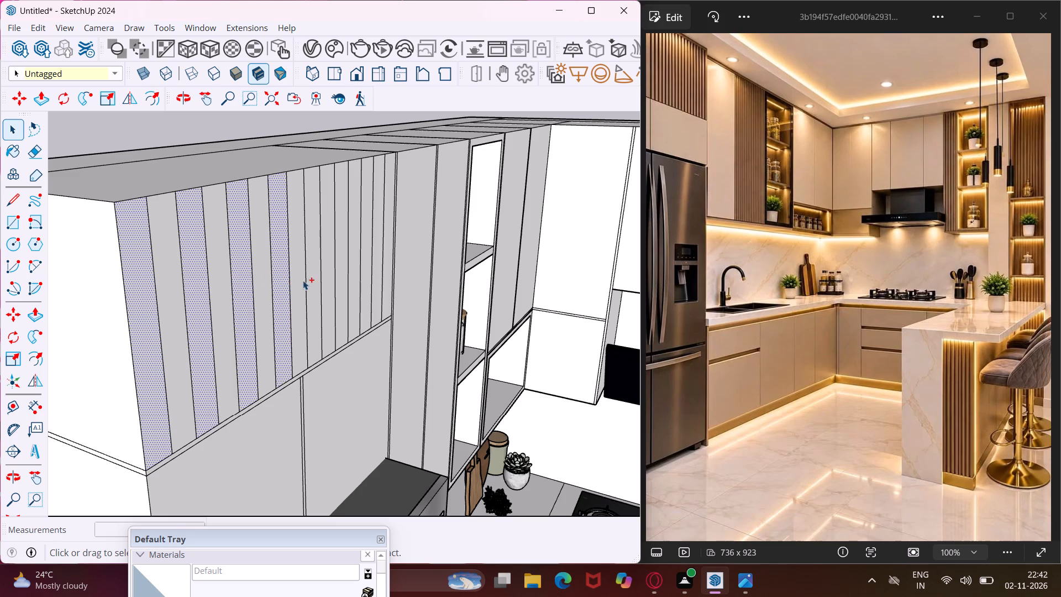
ctrl+click(316, 278)
ctrl+click(339, 273)
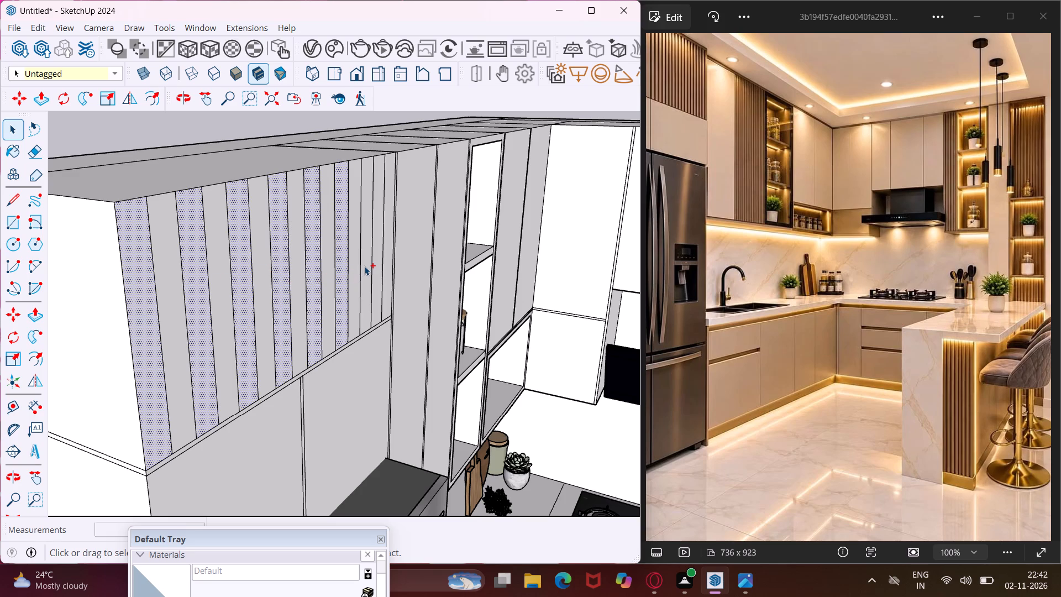
ctrl+click(365, 265)
ctrl+middle_drag(313, 280, 309, 280)
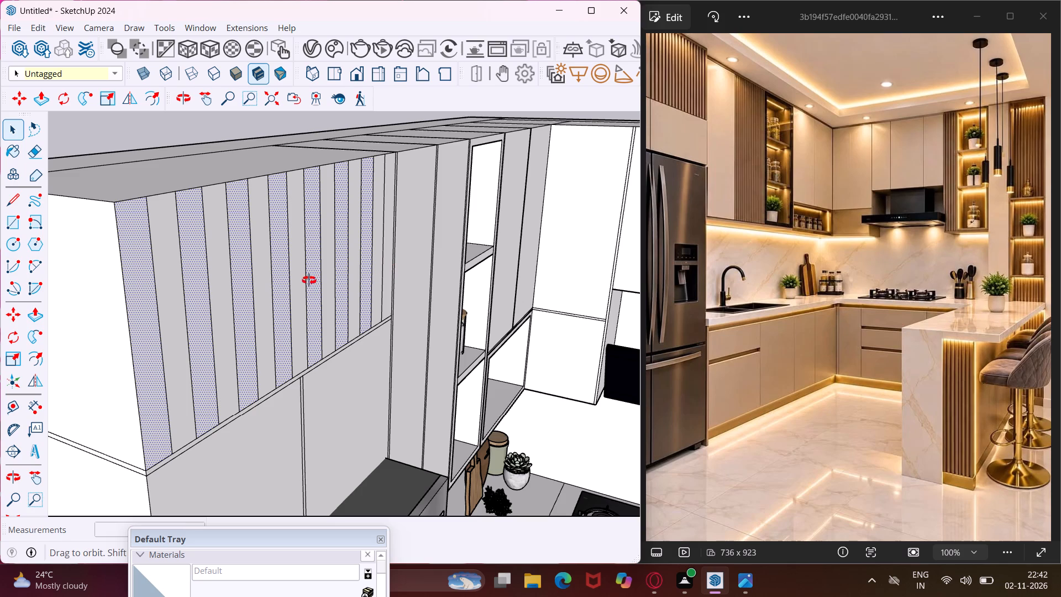
ctrl+middle_drag(309, 280, 256, 345)
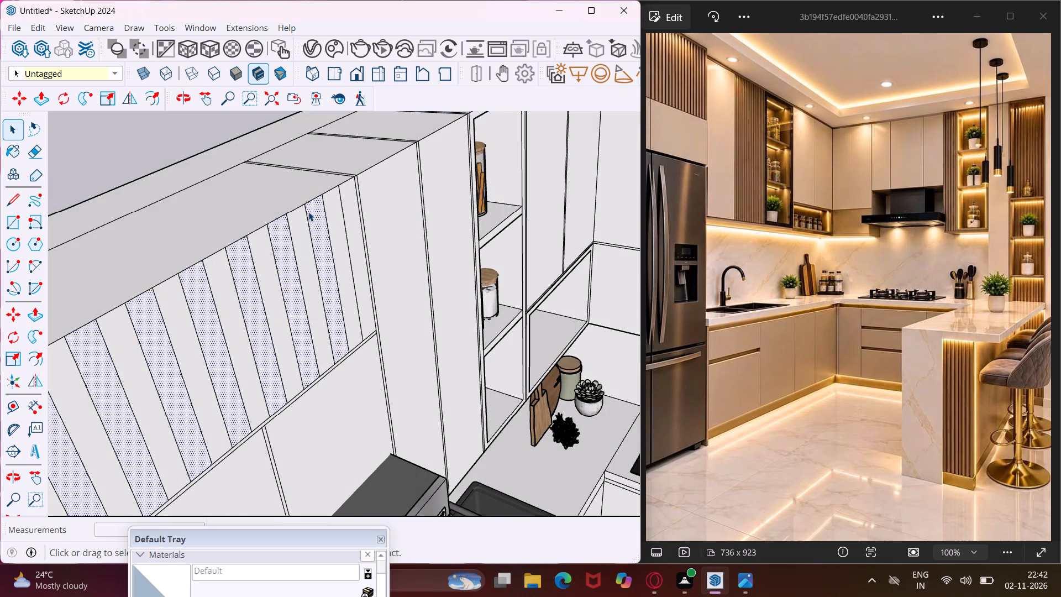
key(m)
scroll(313, 198, up, 7)
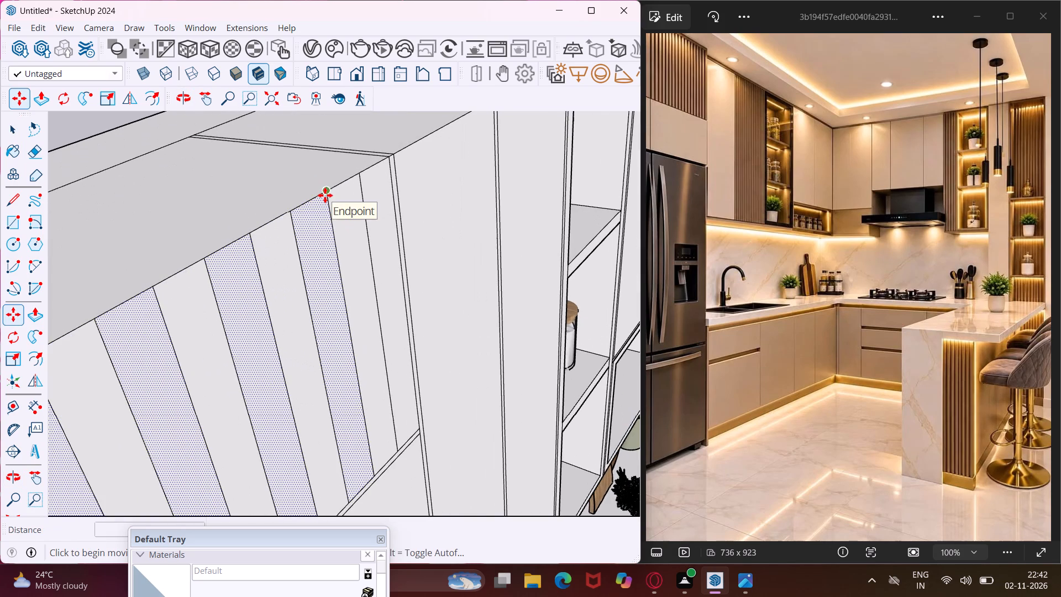
click(327, 192)
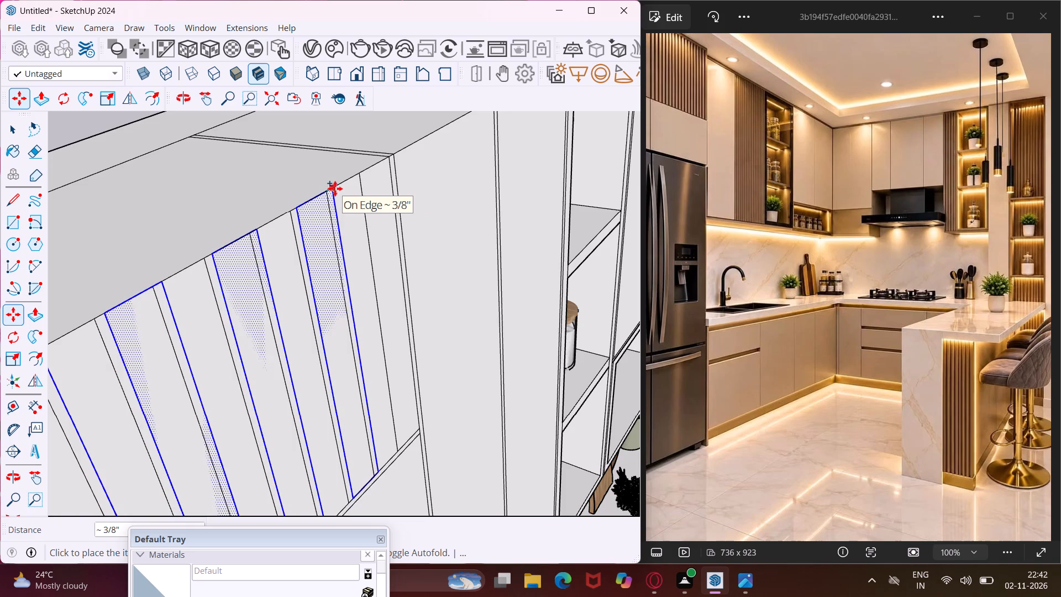
scroll(335, 188, up, 3)
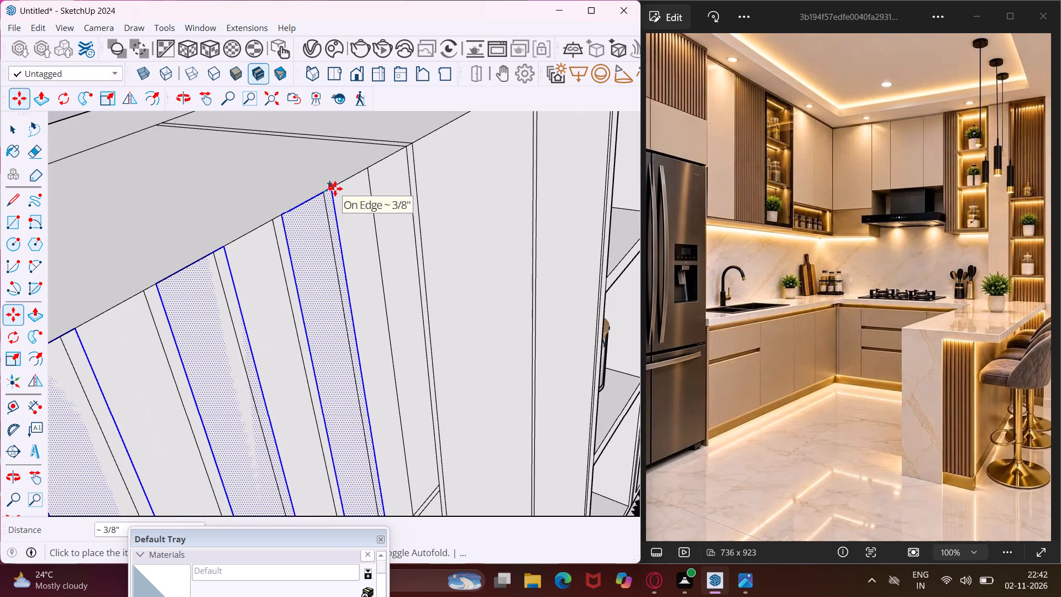
scroll(335, 188, up, 3)
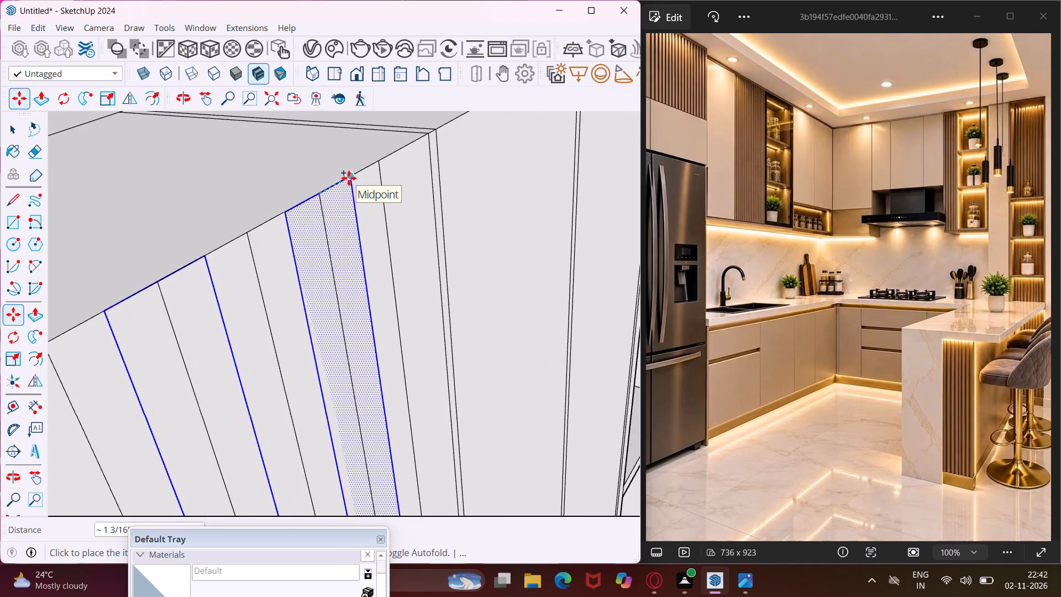
key(period)
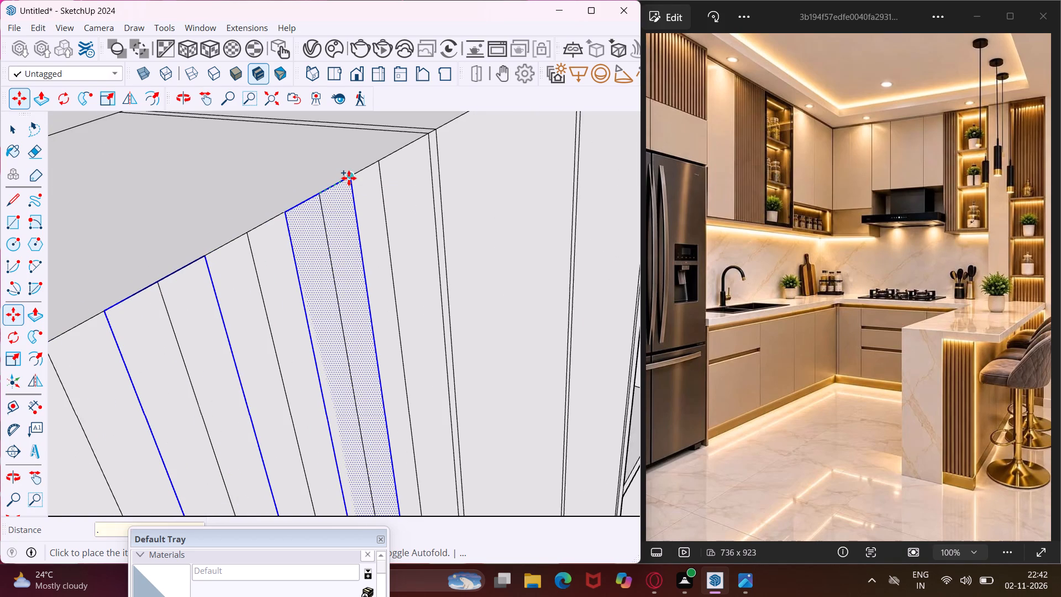
text(4")
key(Return)
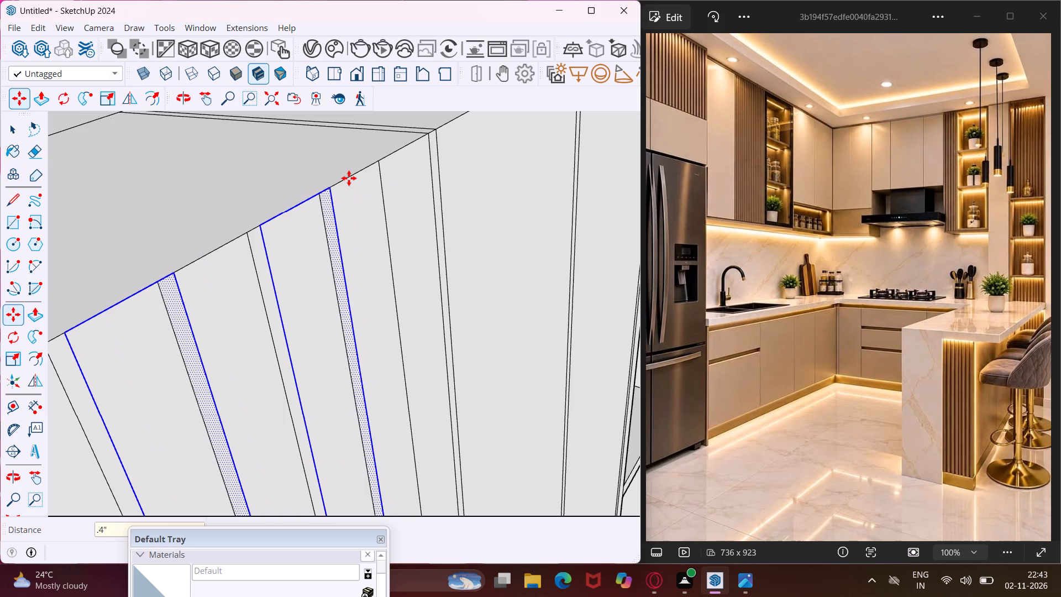
key(Escape)
key(space)
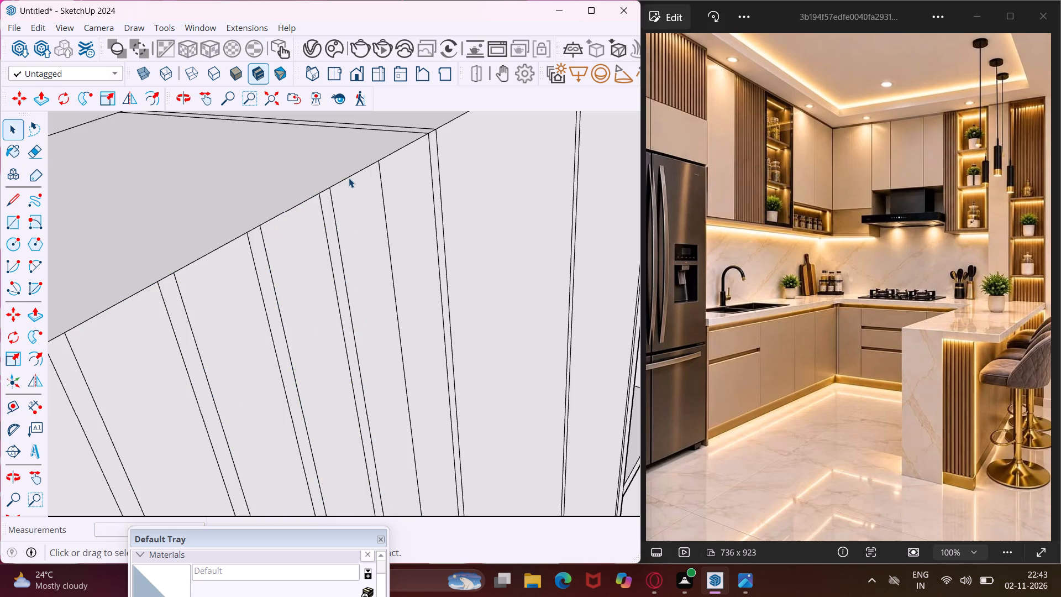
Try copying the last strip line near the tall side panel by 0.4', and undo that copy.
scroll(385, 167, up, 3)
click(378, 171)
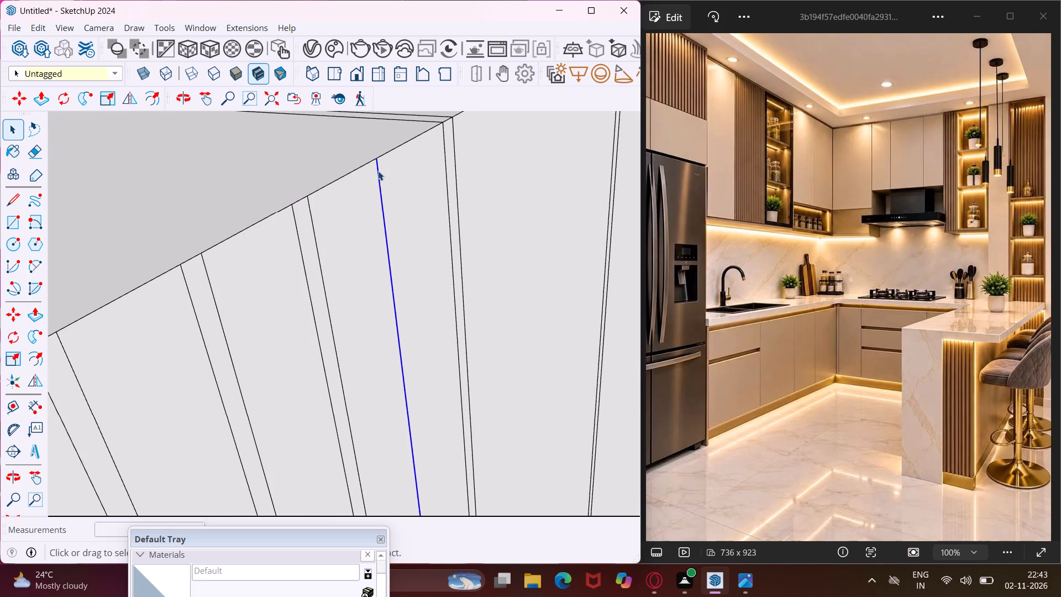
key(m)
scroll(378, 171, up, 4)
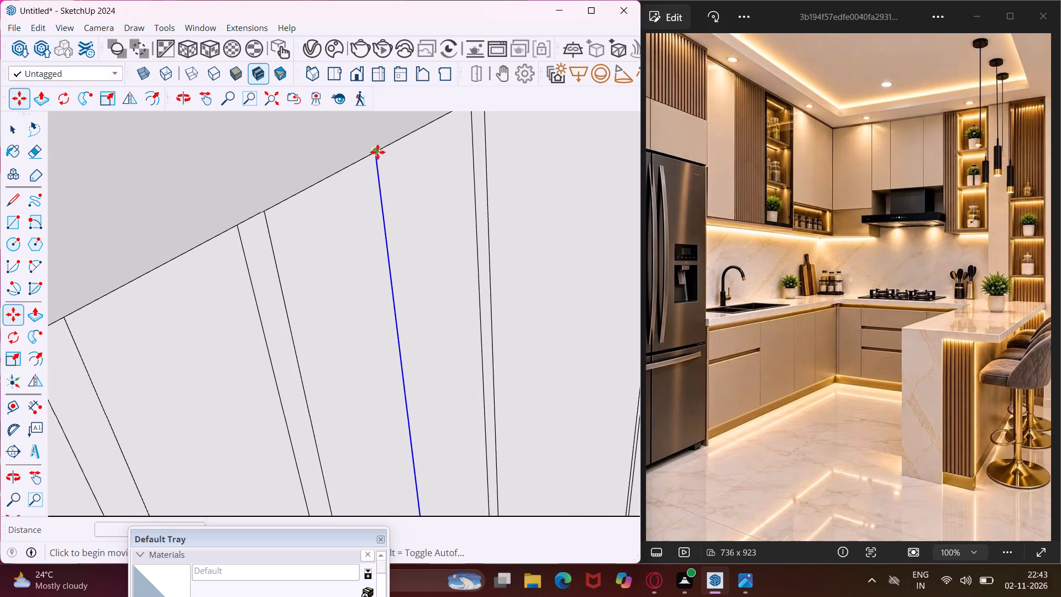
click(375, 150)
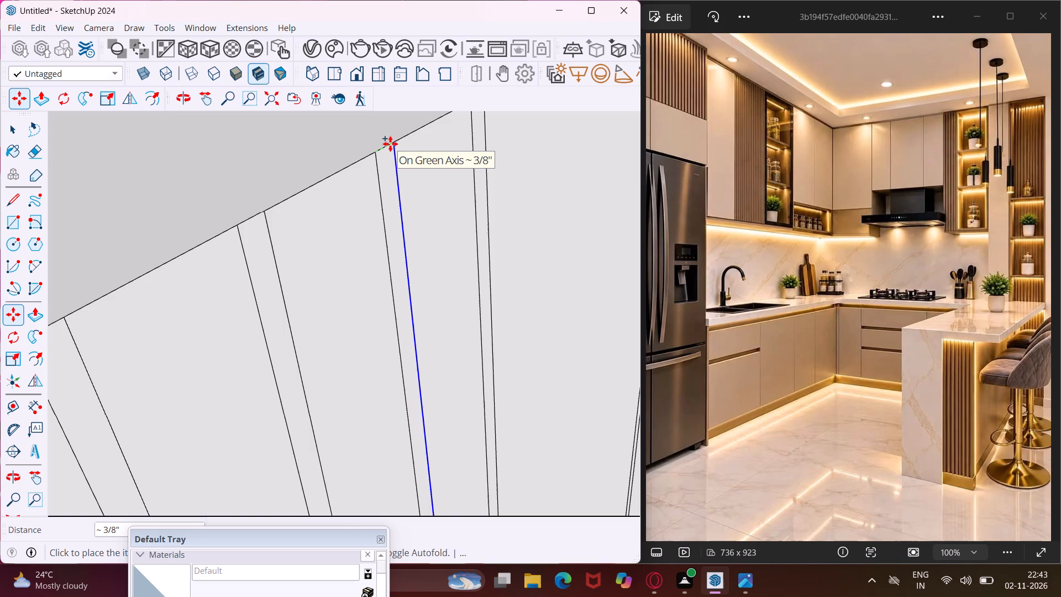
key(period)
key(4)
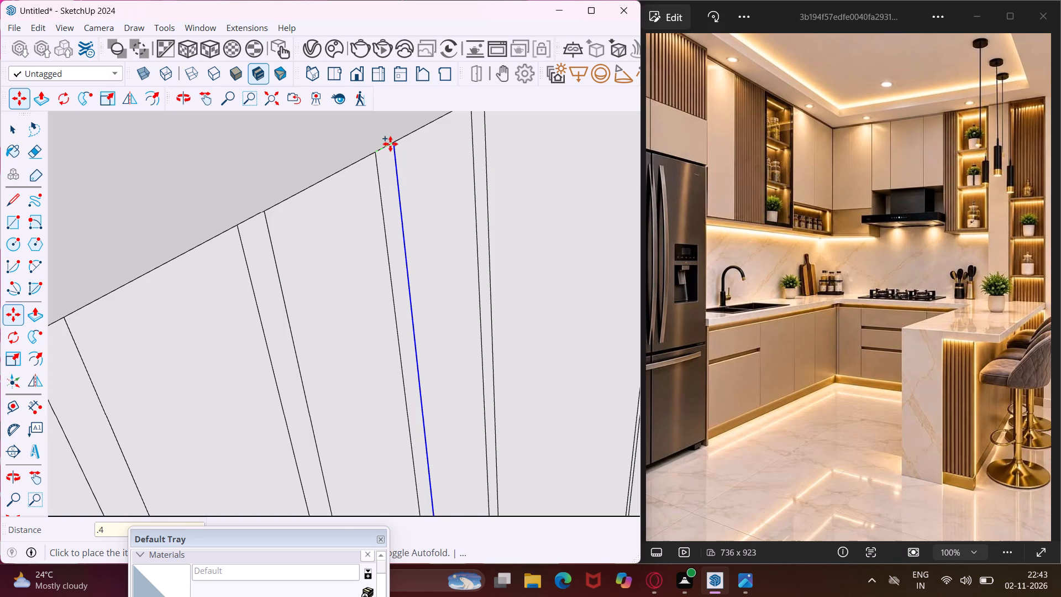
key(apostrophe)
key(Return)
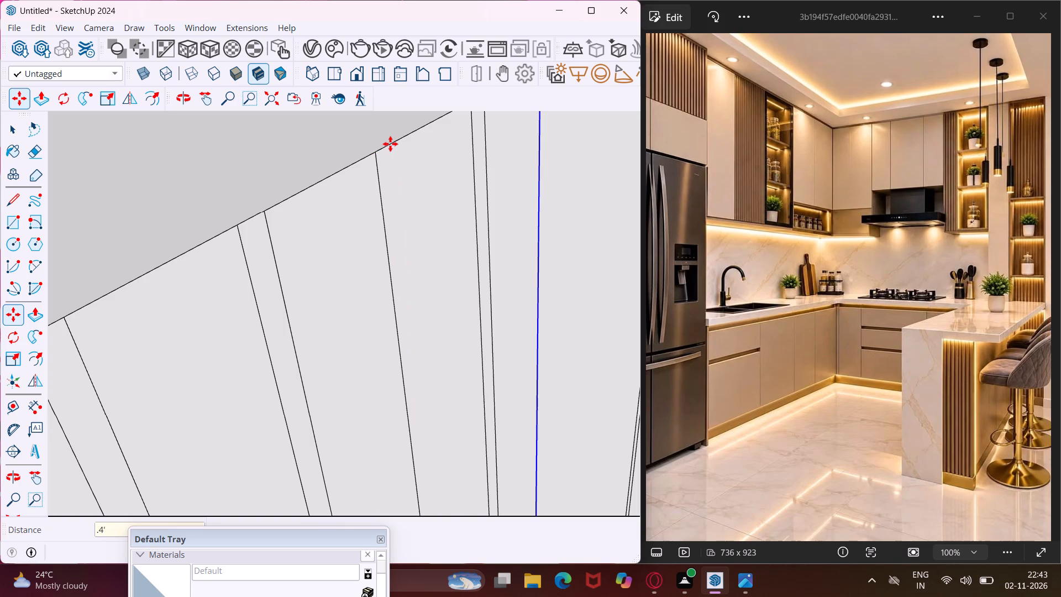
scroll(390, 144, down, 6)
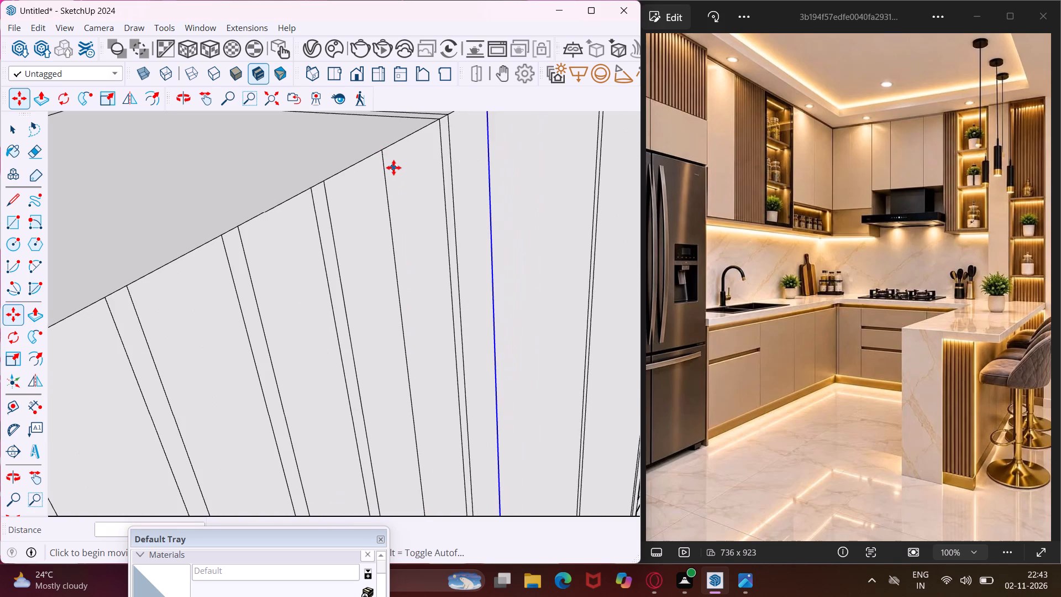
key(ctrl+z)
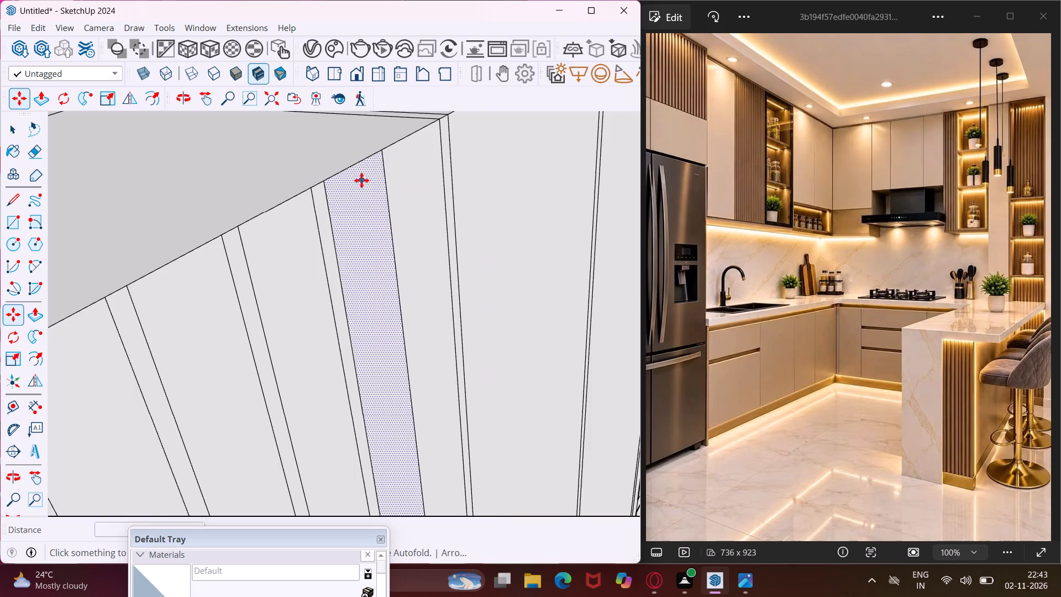
Copy the last strip line 0.4" toward the tall side panel to complete the narrow groove outlines on the cabinet front.
scroll(388, 163, up, 3)
key(Escape)
key(Escape)
key(space)
scroll(380, 169, up, 3)
click(382, 158)
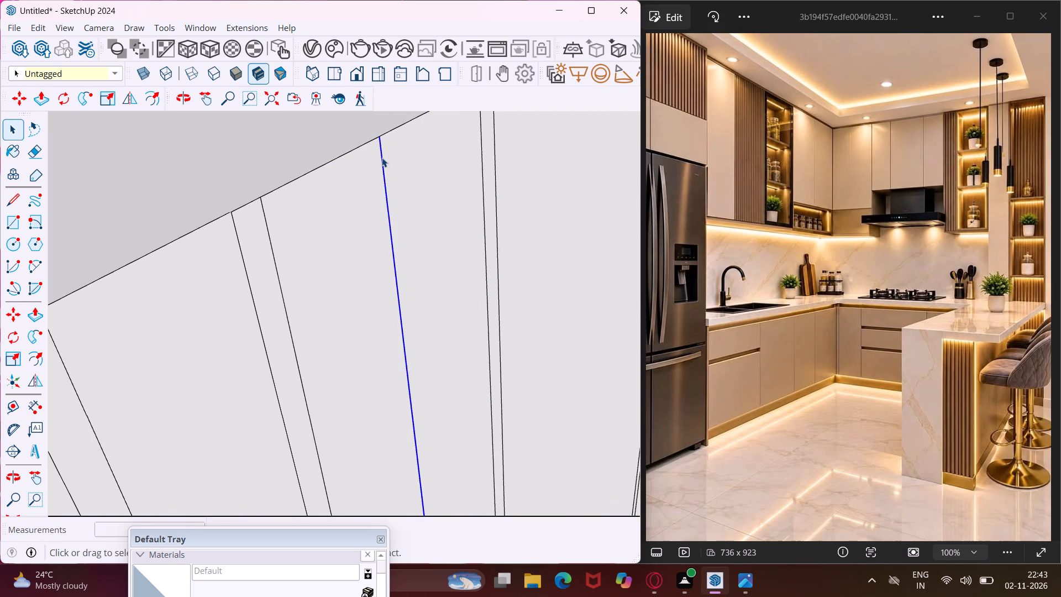
key(m)
scroll(381, 148, up, 2)
click(379, 134)
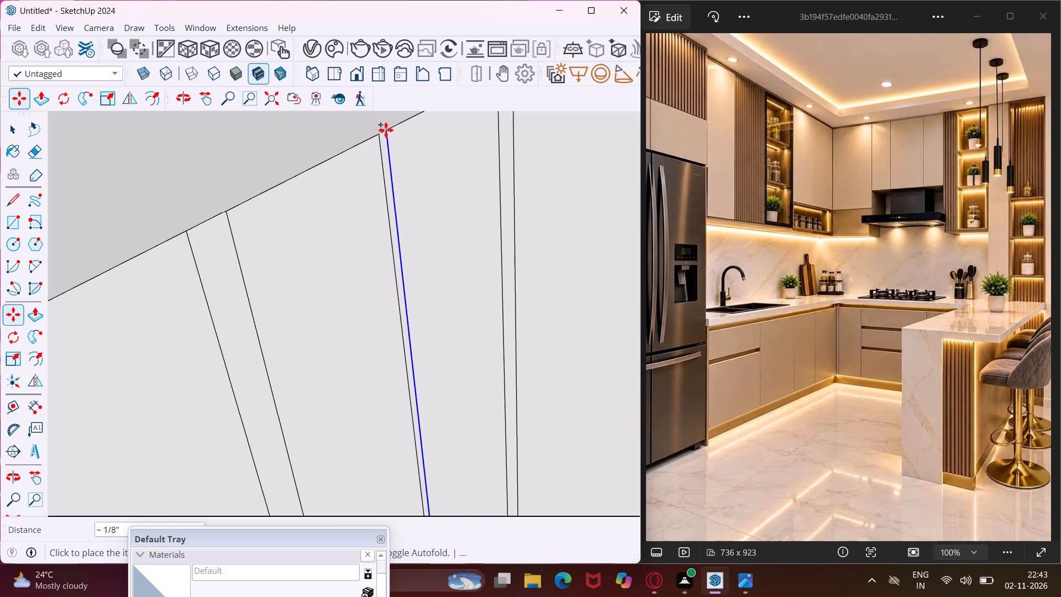
text(.4)
key(shift+quotedbl)
key(Return)
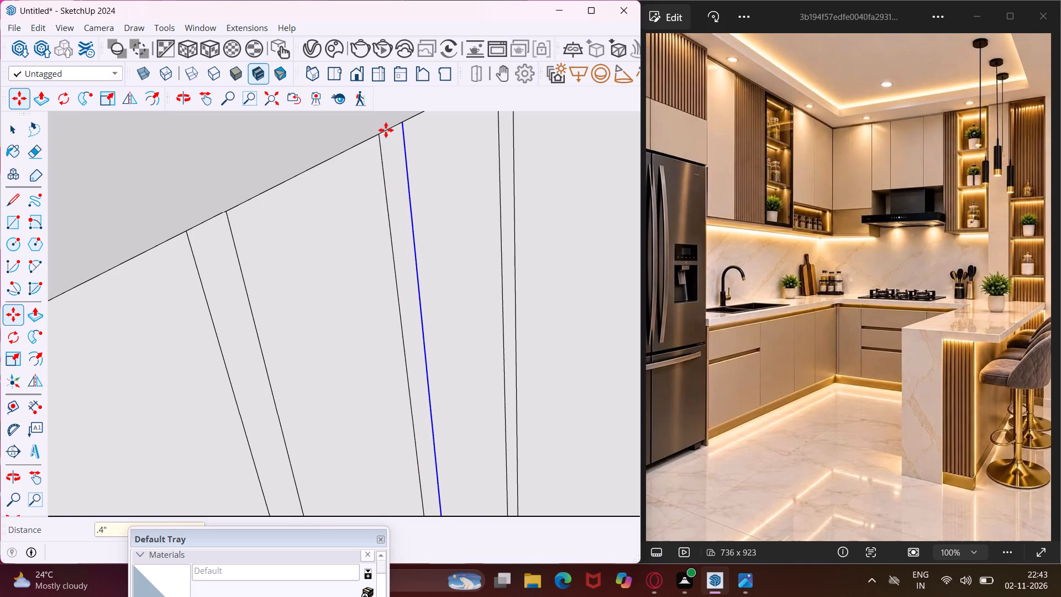
scroll(354, 210, down, 15)
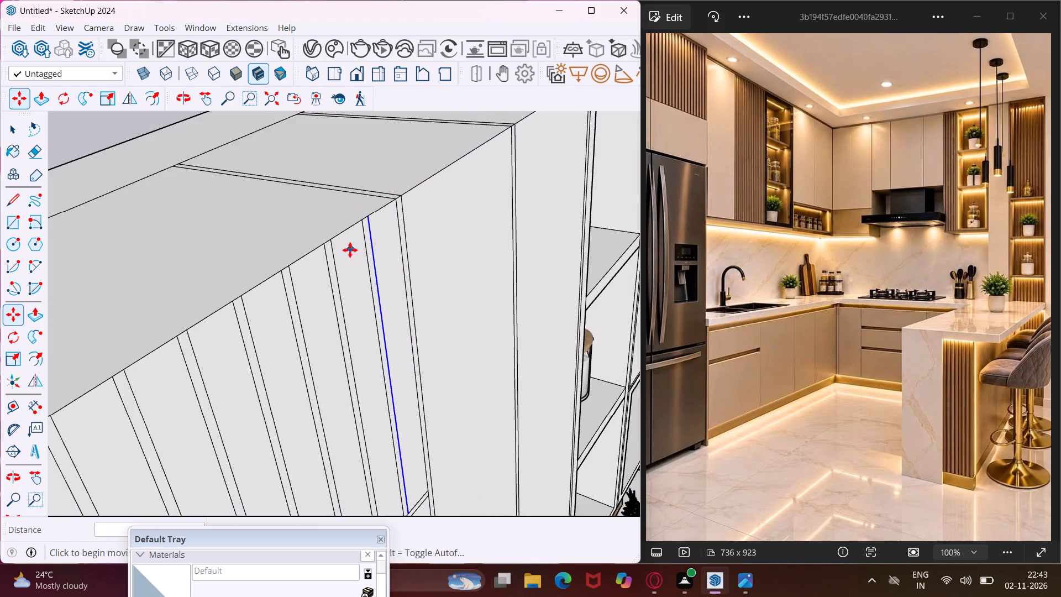
Erase the groove lines running across the shelf surface directly below the slatted panel in the tall shelved unit.
scroll(350, 250, down, 20)
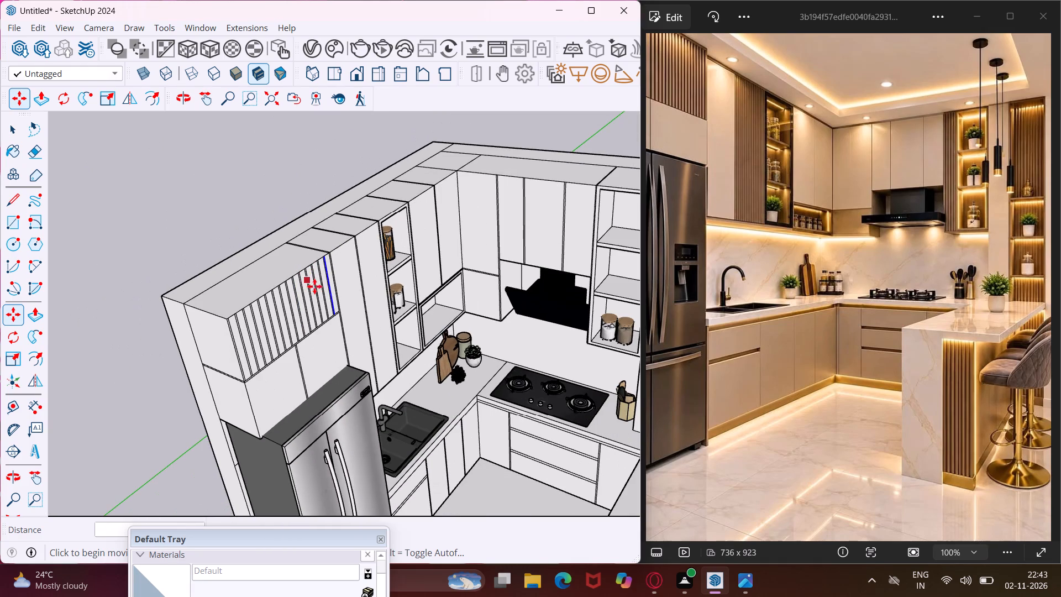
key(Escape)
key(space)
scroll(251, 264, down, 5)
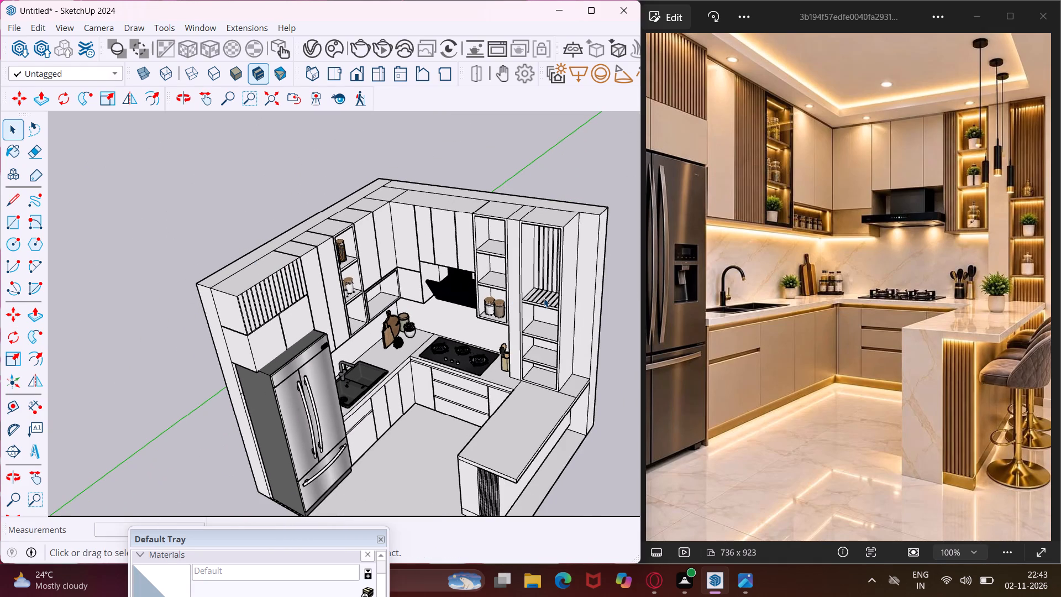
scroll(544, 298, up, 9)
middle_drag(544, 298, 602, 334)
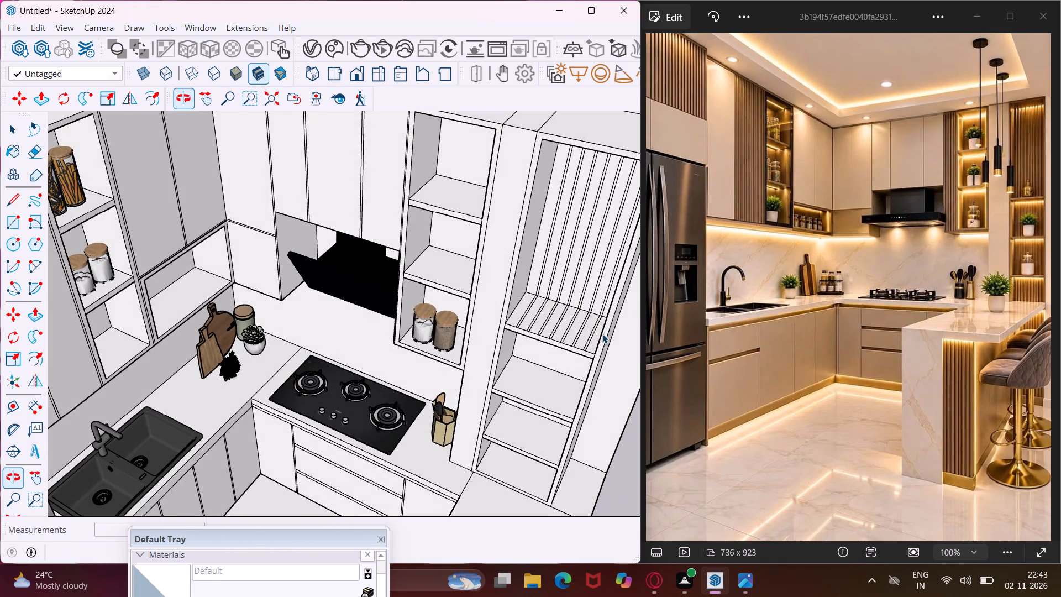
scroll(590, 328, up, 4)
middle_drag(590, 328, 684, 343)
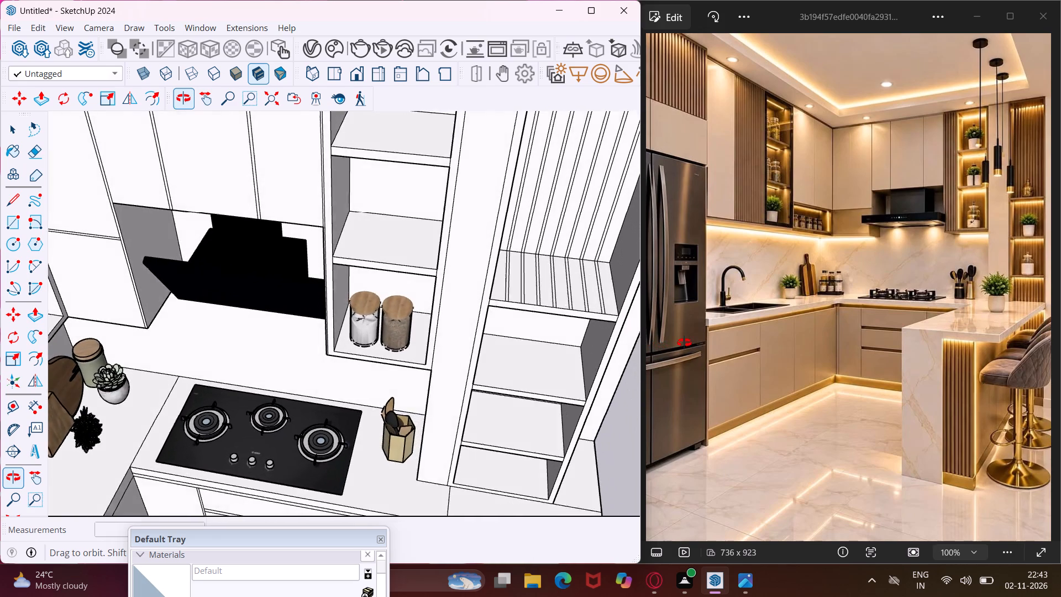
middle_drag(684, 343, 669, 296)
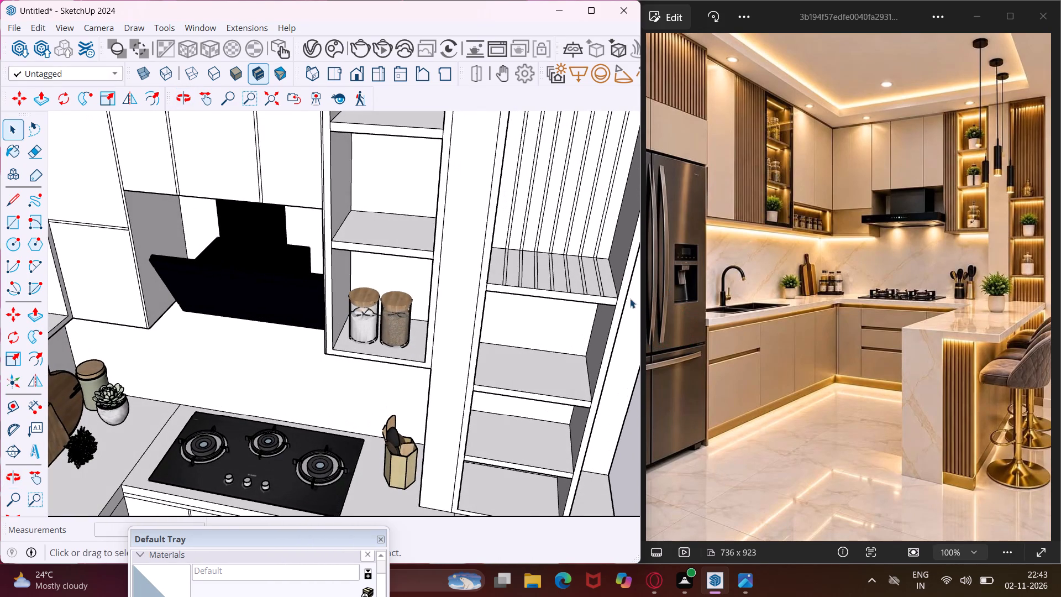
key(e)
scroll(608, 300, up, 5)
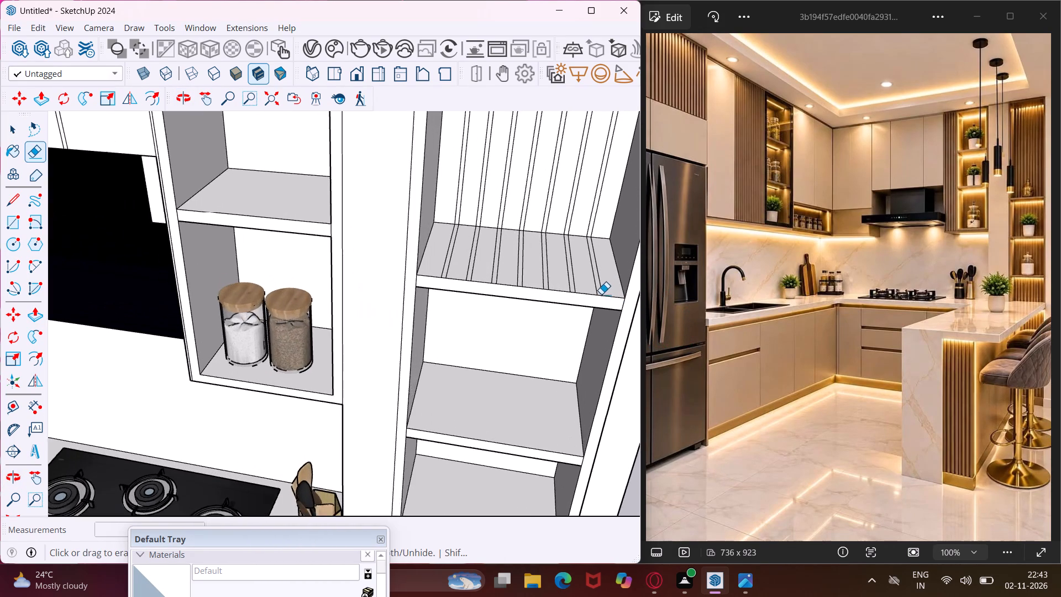
scroll(601, 294, up, 4)
drag(601, 273, 518, 266)
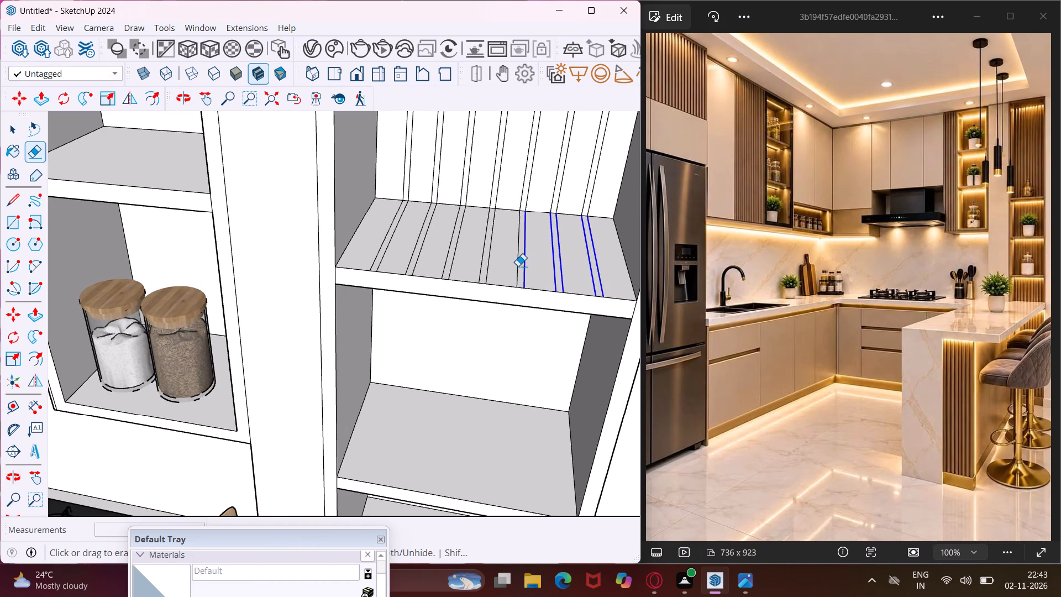
drag(518, 266, 383, 233)
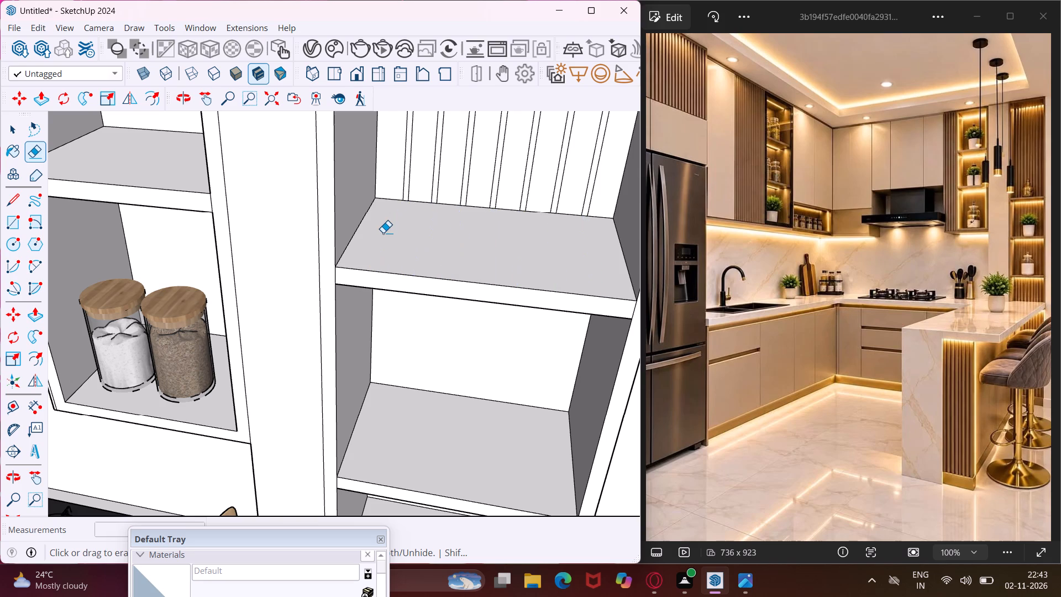
scroll(382, 230, down, 15)
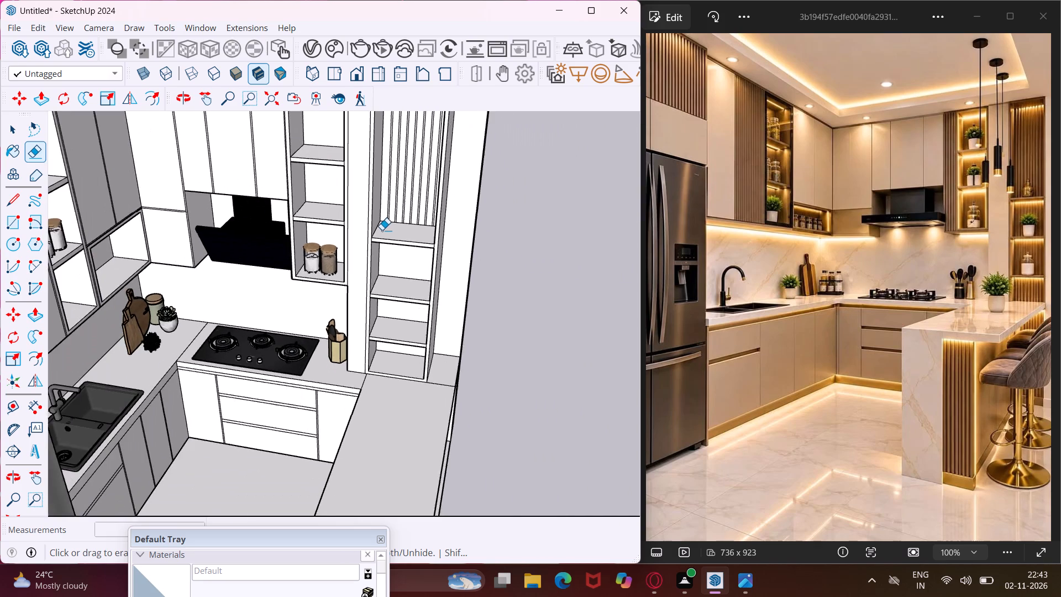
scroll(382, 230, down, 9)
middle_drag(394, 318, 390, 308)
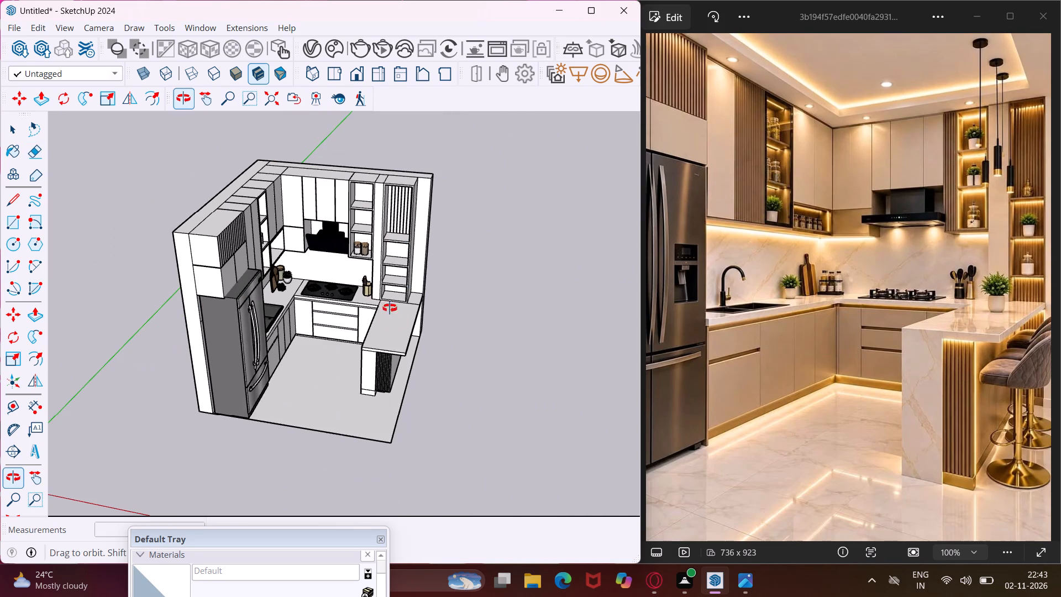
middle_drag(390, 308, 379, 242)
key(Escape)
key(space)
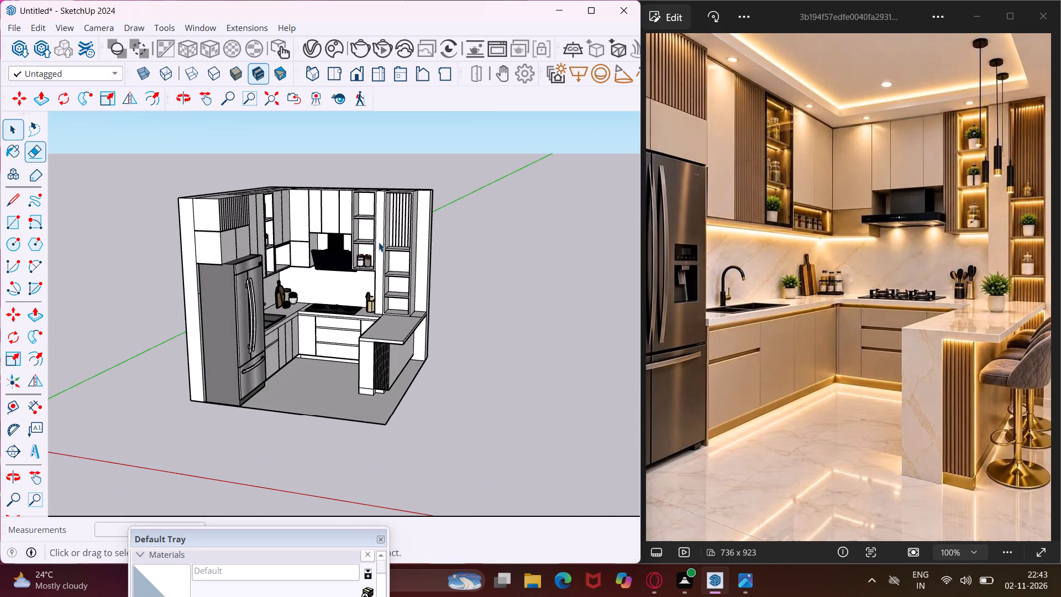
Switch to the Chaos Cosmos Browser and look through the downloaded Chairs & stools models for a bar stool matching the reference.
click(338, 48)
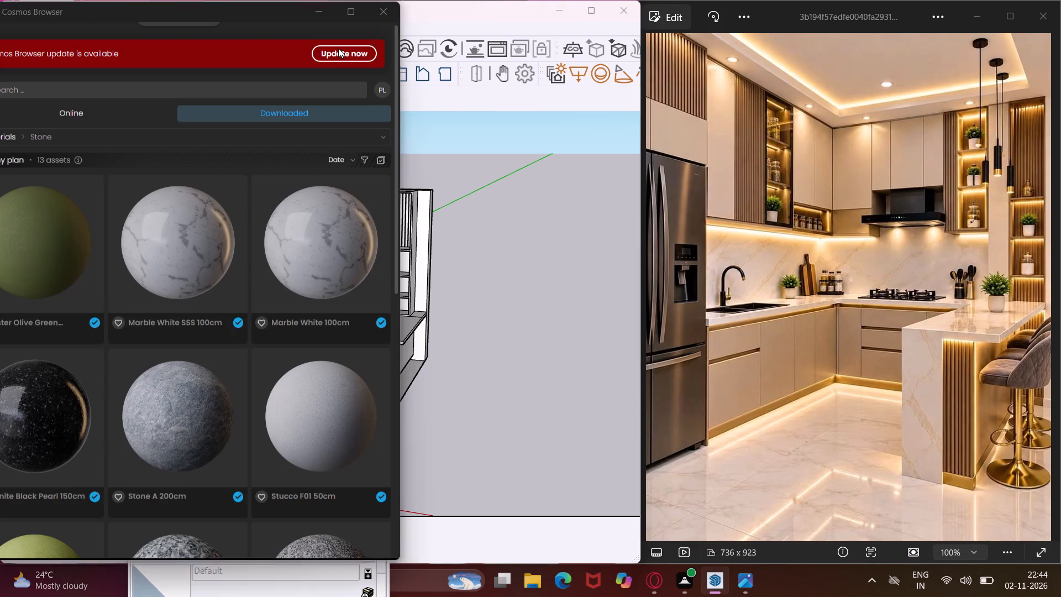
click(298, 128)
click(299, 130)
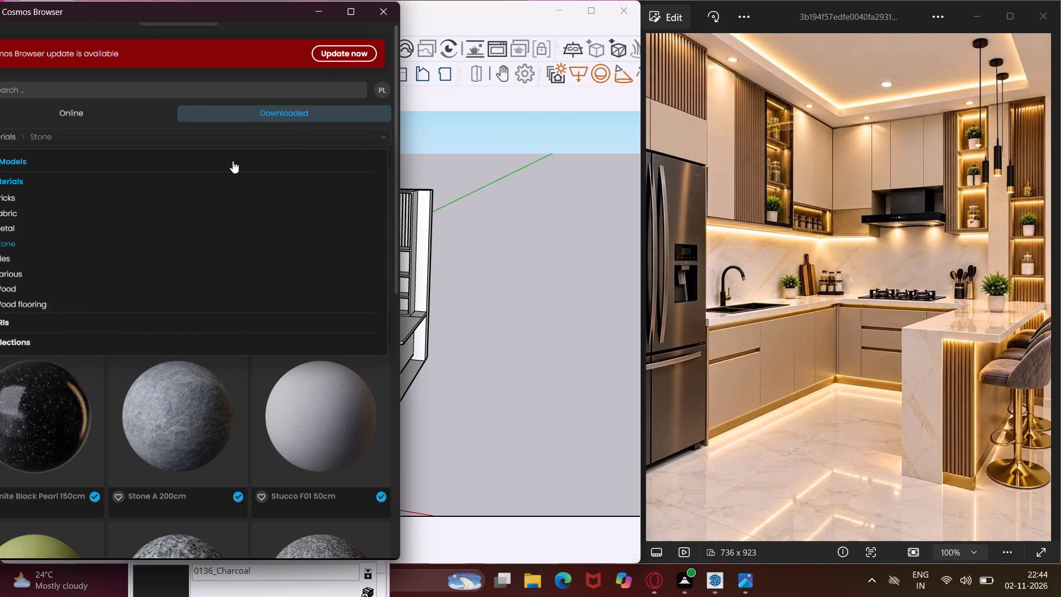
click(32, 163)
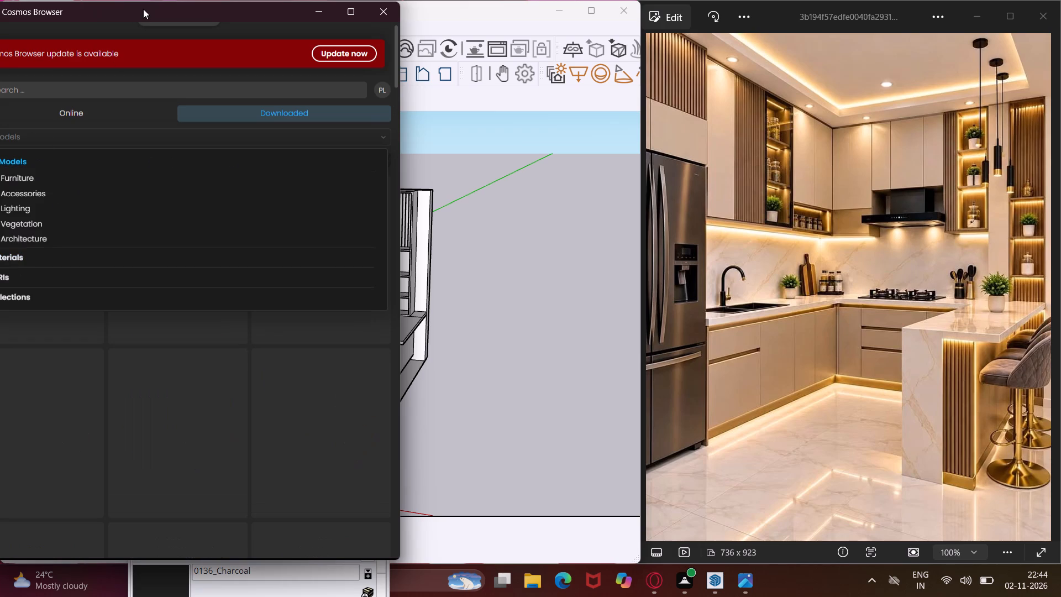
drag(143, 9, 211, 15)
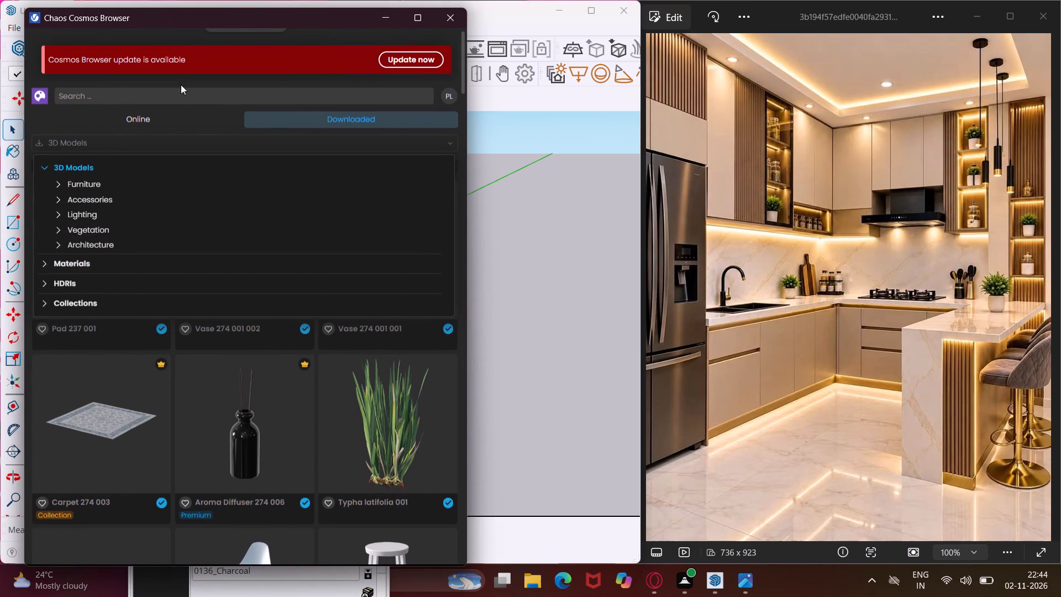
click(68, 185)
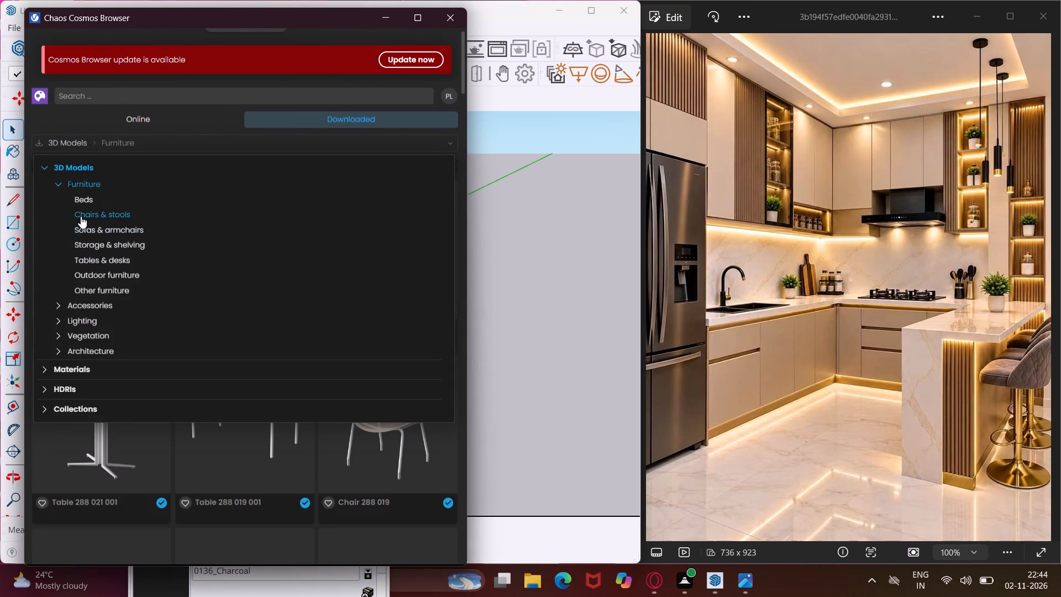
click(81, 216)
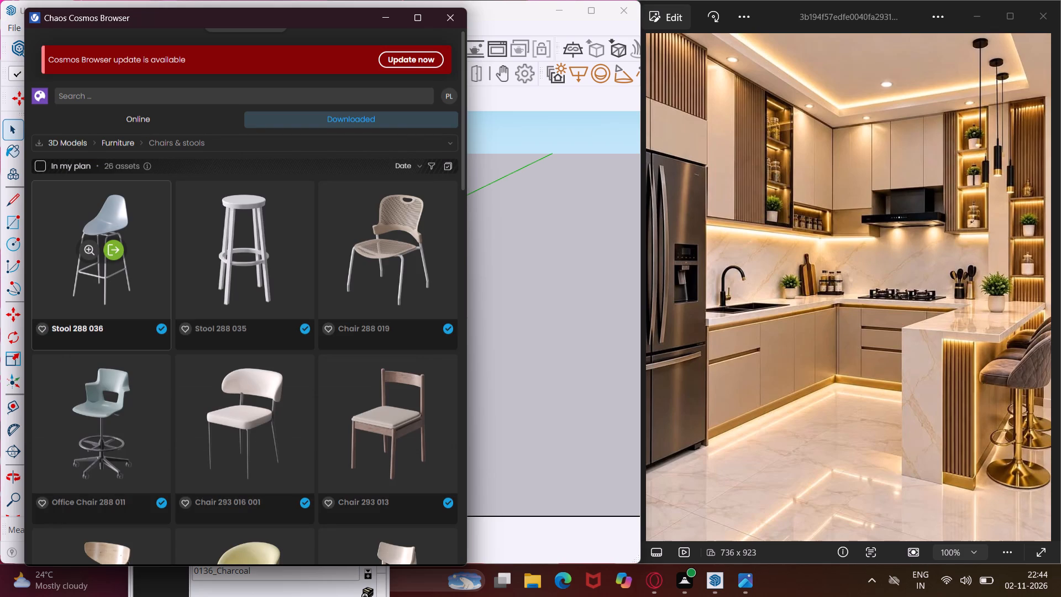
scroll(116, 308, down, 10)
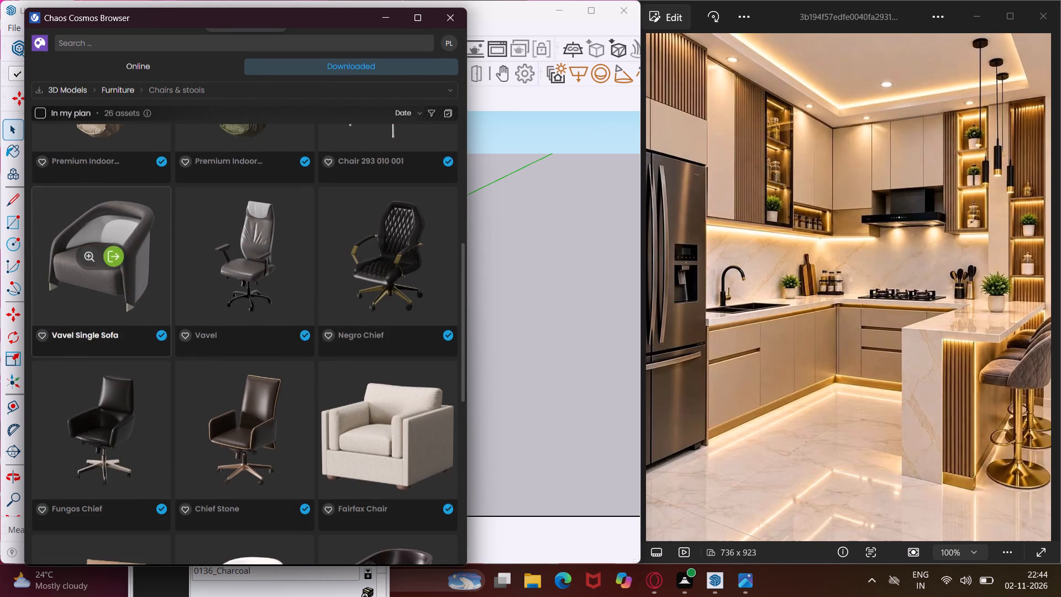
scroll(129, 304, down, 8)
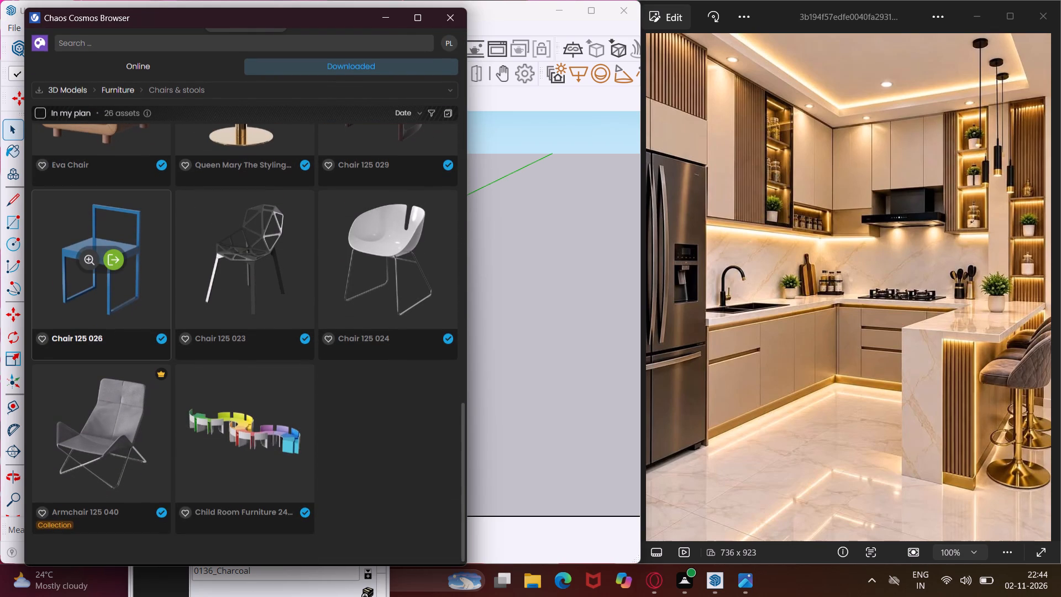
scroll(129, 304, down, 5)
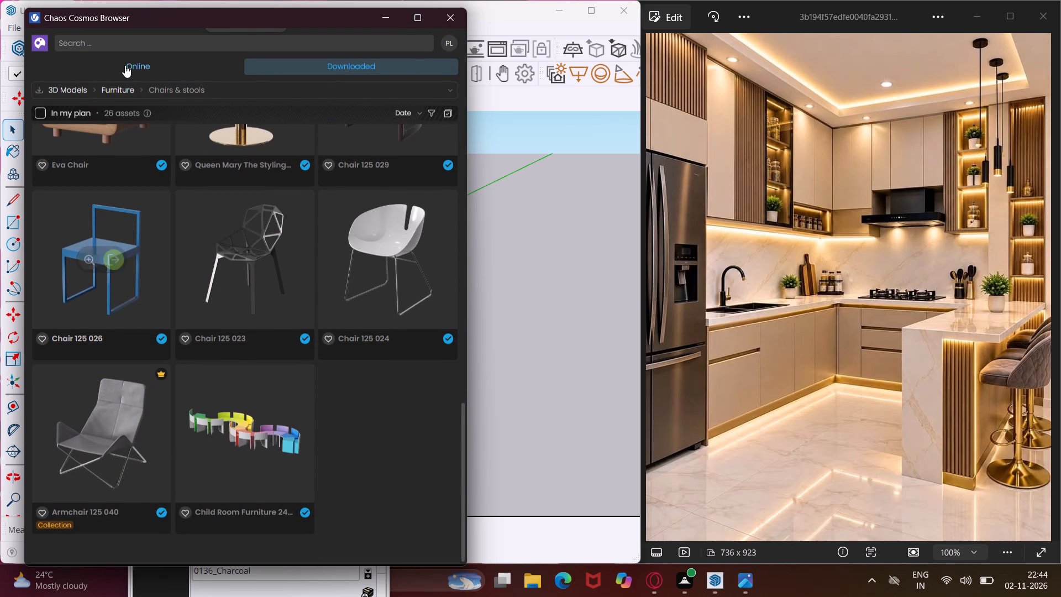
Browse the online Chairs & stools models for a pedestal seat resembling the reference bar stools.
click(125, 65)
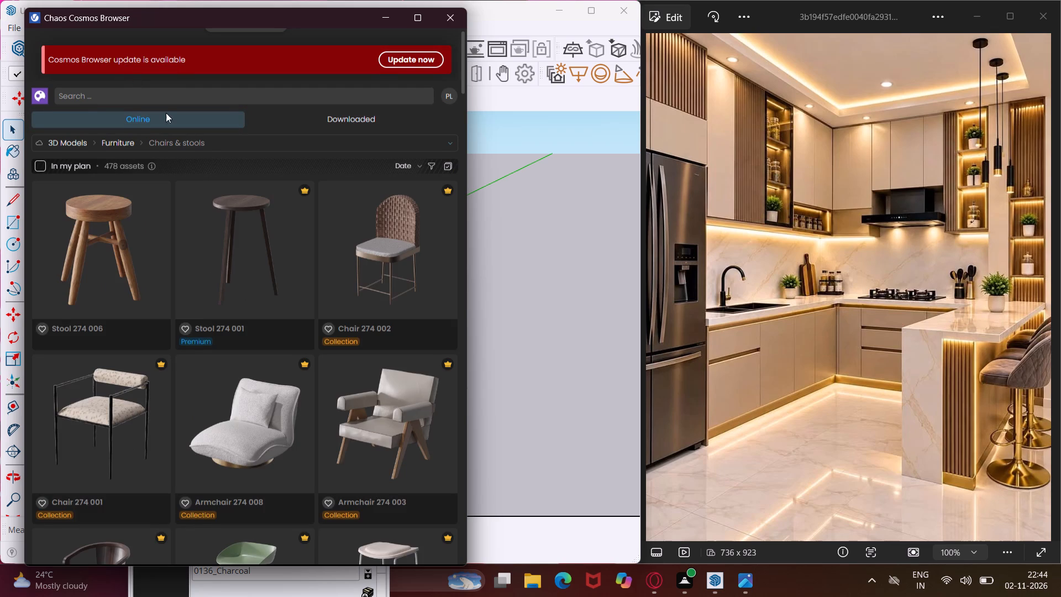
scroll(203, 163, down, 4)
scroll(227, 270, down, 5)
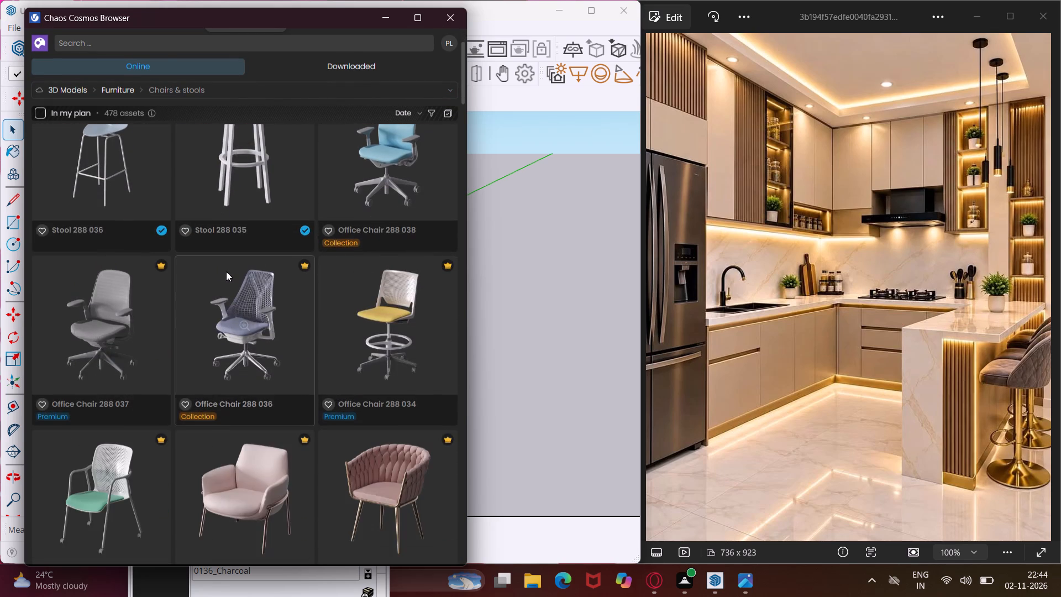
scroll(226, 271, down, 9)
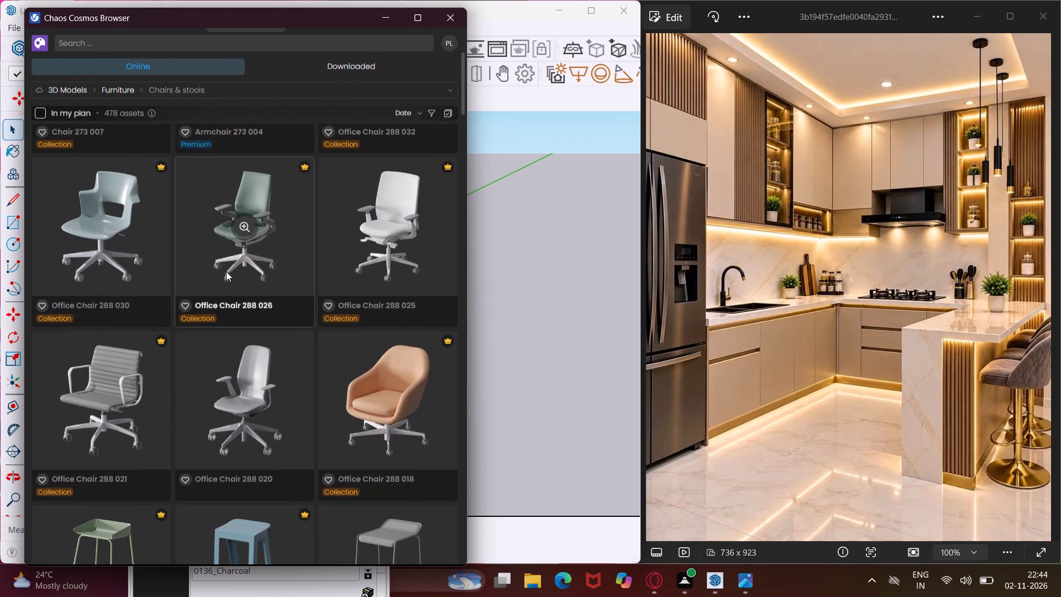
scroll(226, 271, down, 17)
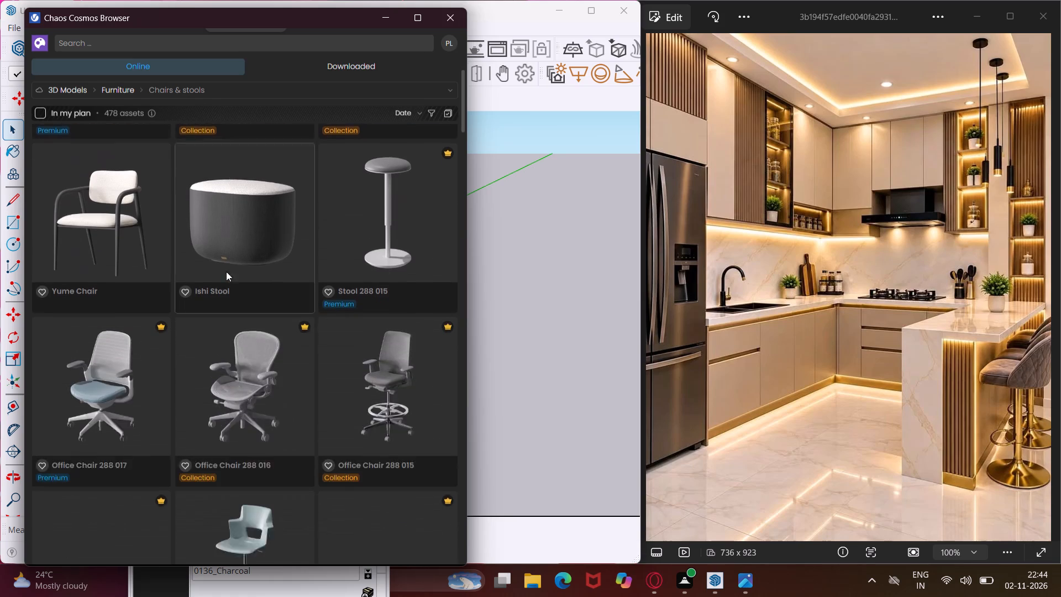
scroll(226, 271, down, 10)
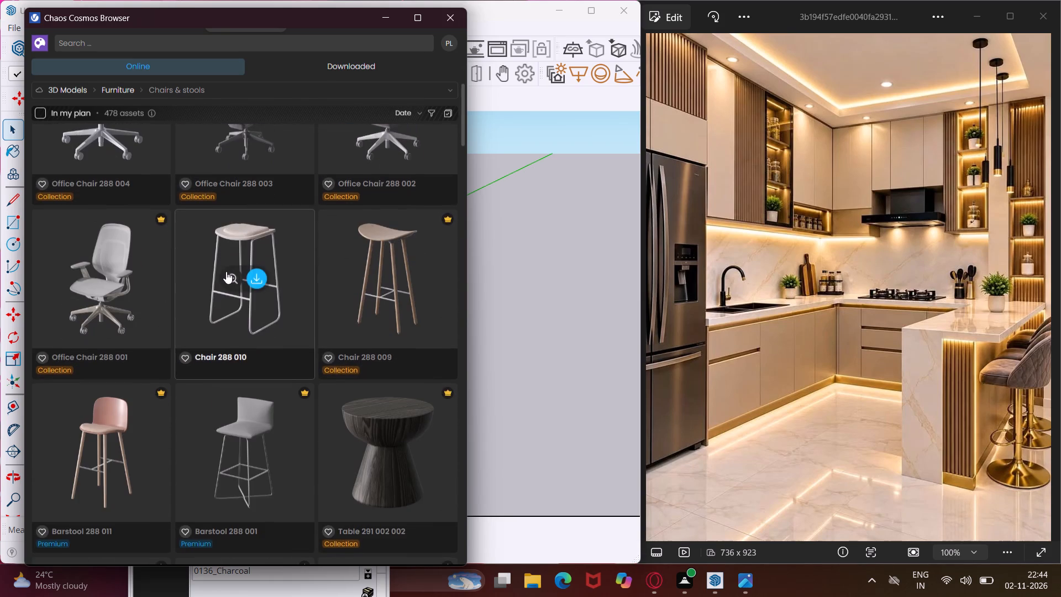
scroll(226, 271, down, 13)
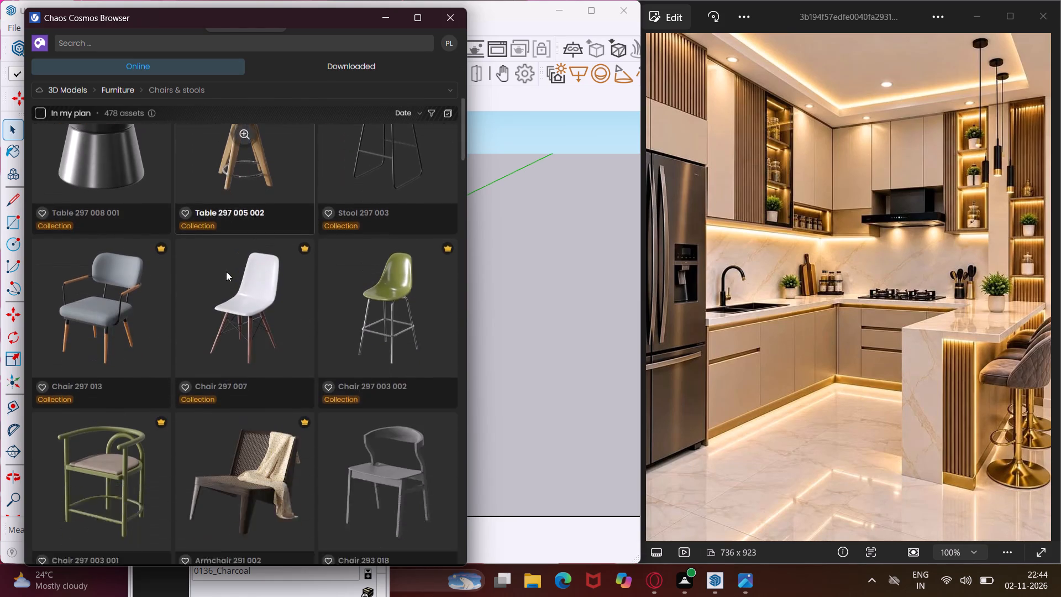
scroll(226, 271, down, 12)
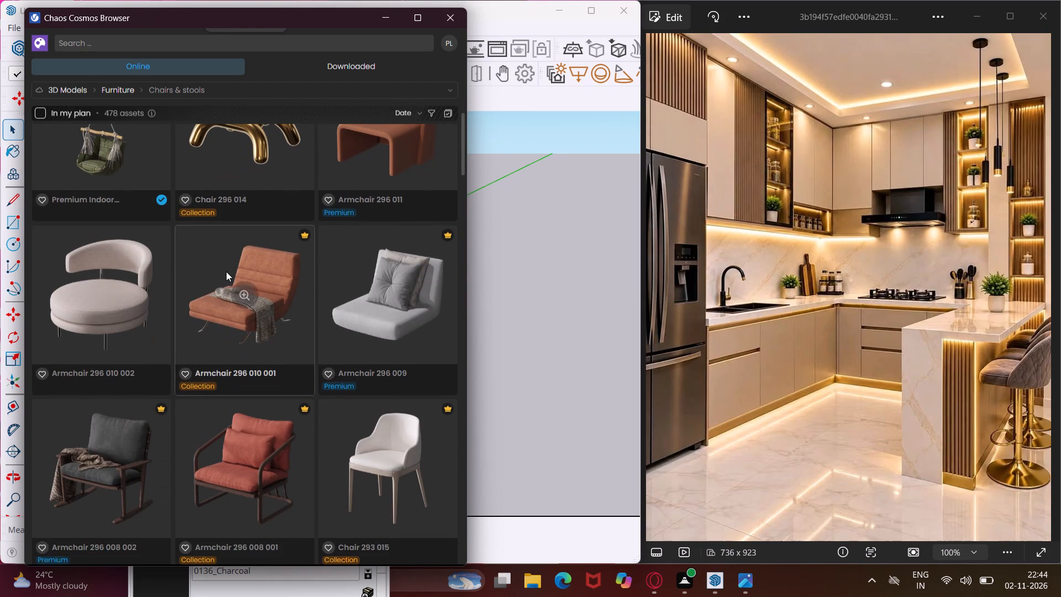
scroll(226, 271, down, 17)
scroll(226, 271, down, 8)
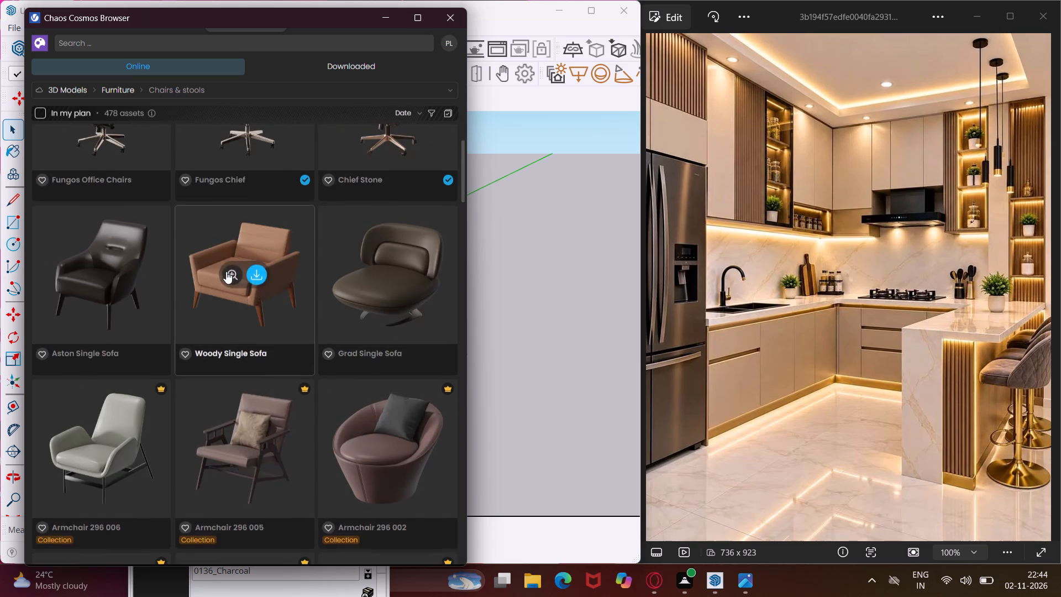
scroll(226, 271, down, 13)
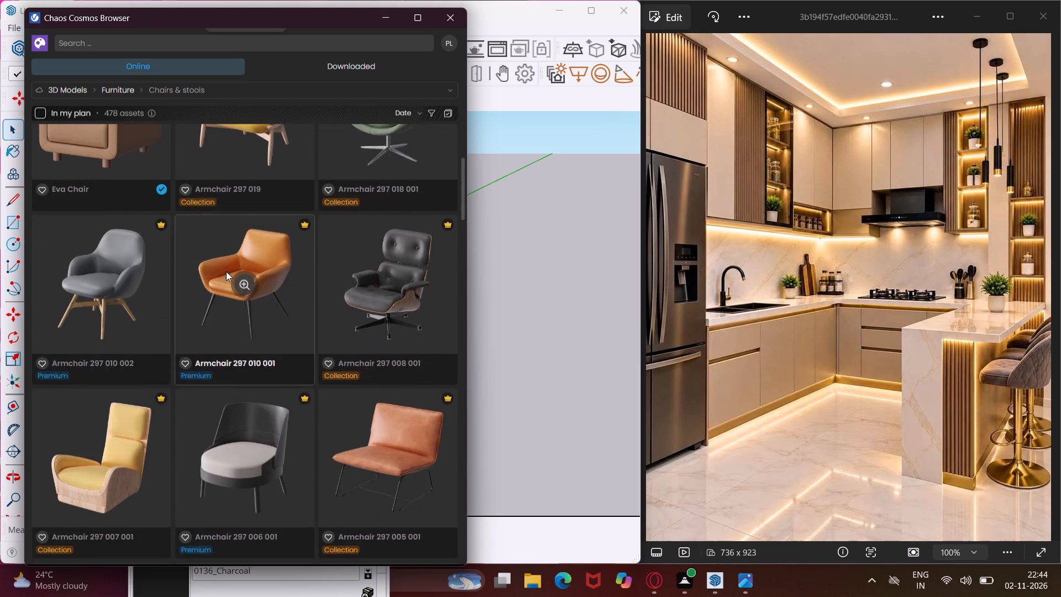
scroll(226, 271, down, 5)
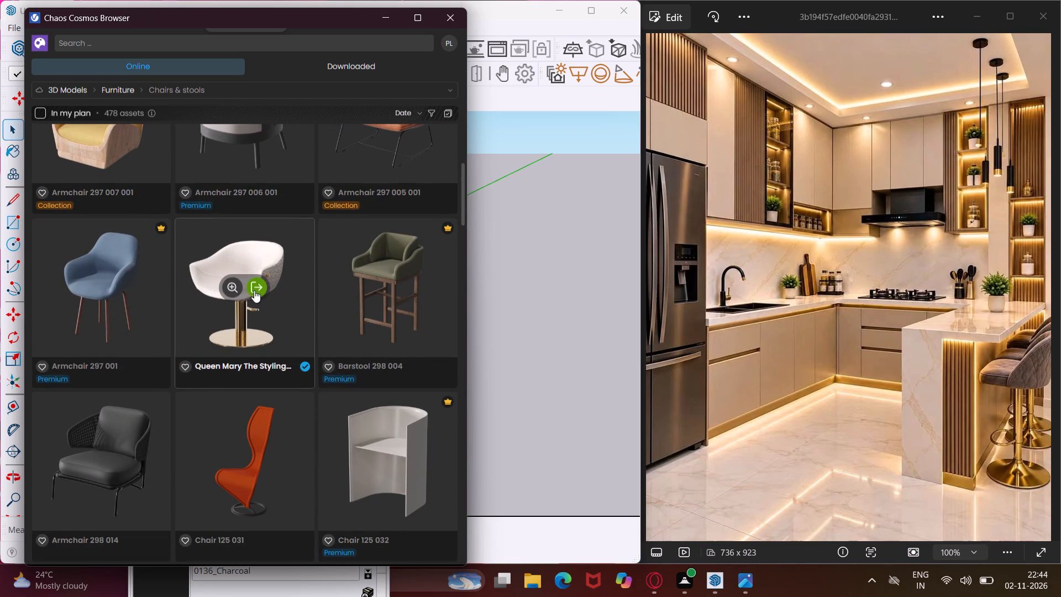
Import the Queen Mary The Styling pedestal chair and place it on the ground on the outer side of the counter.
click(254, 287)
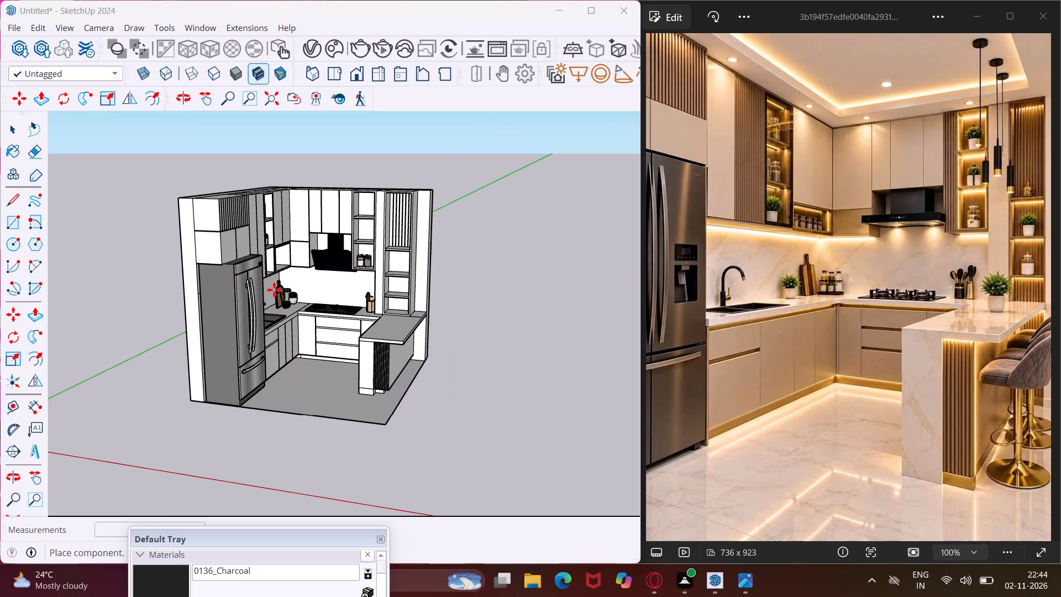
scroll(401, 378, up, 3)
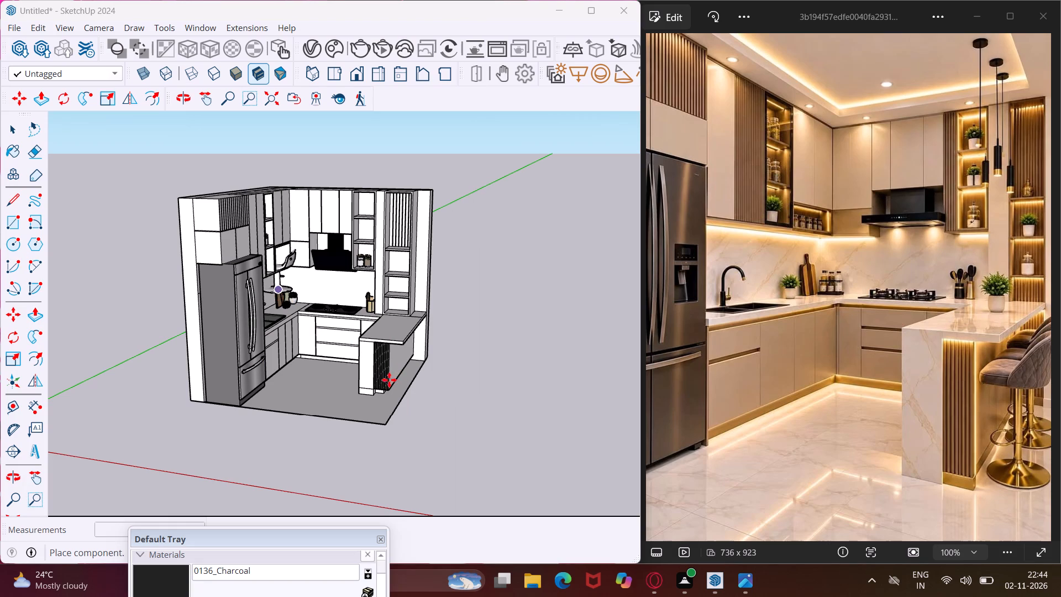
scroll(293, 388, down, 4)
scroll(304, 266, up, 4)
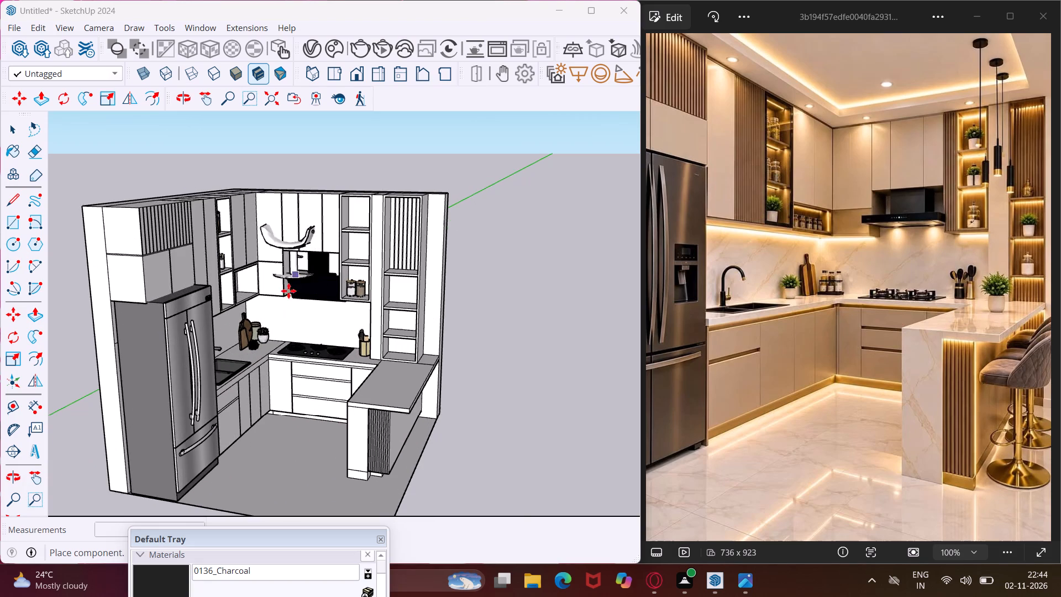
scroll(269, 328, down, 8)
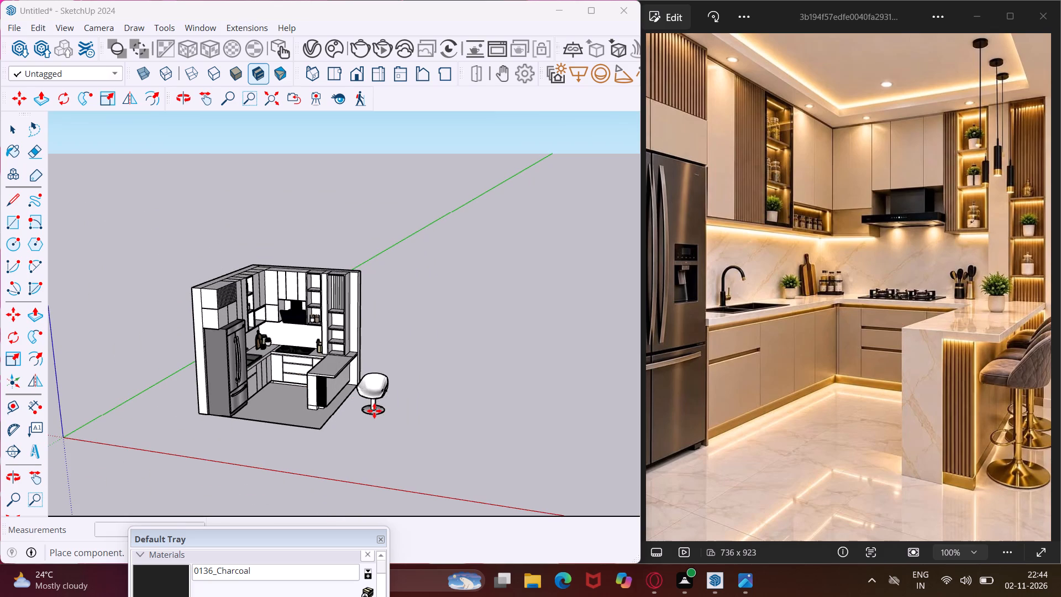
click(374, 411)
scroll(374, 411, up, 8)
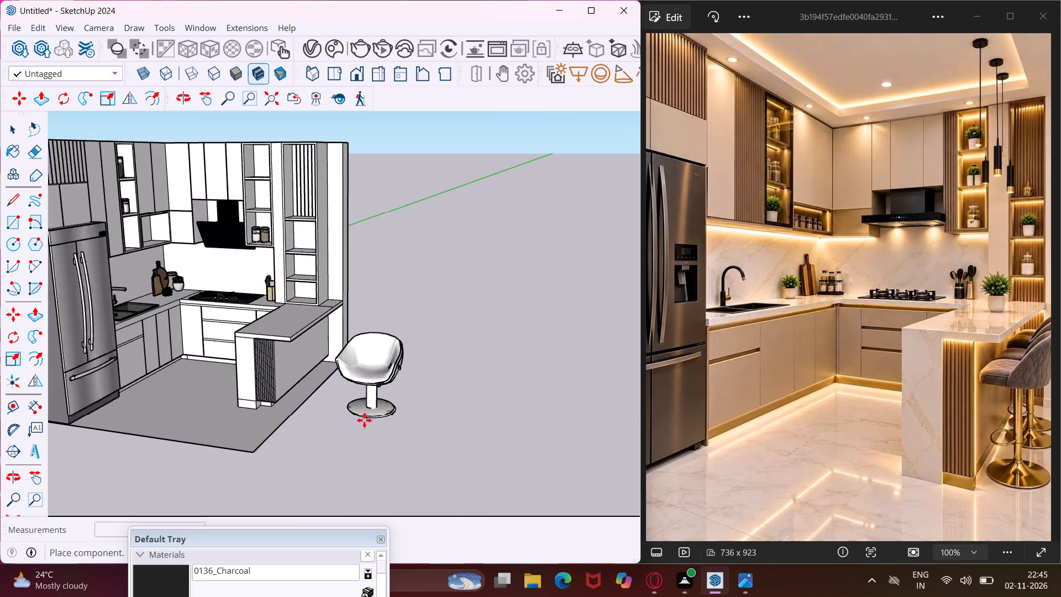
scroll(364, 420, up, 2)
key(Escape)
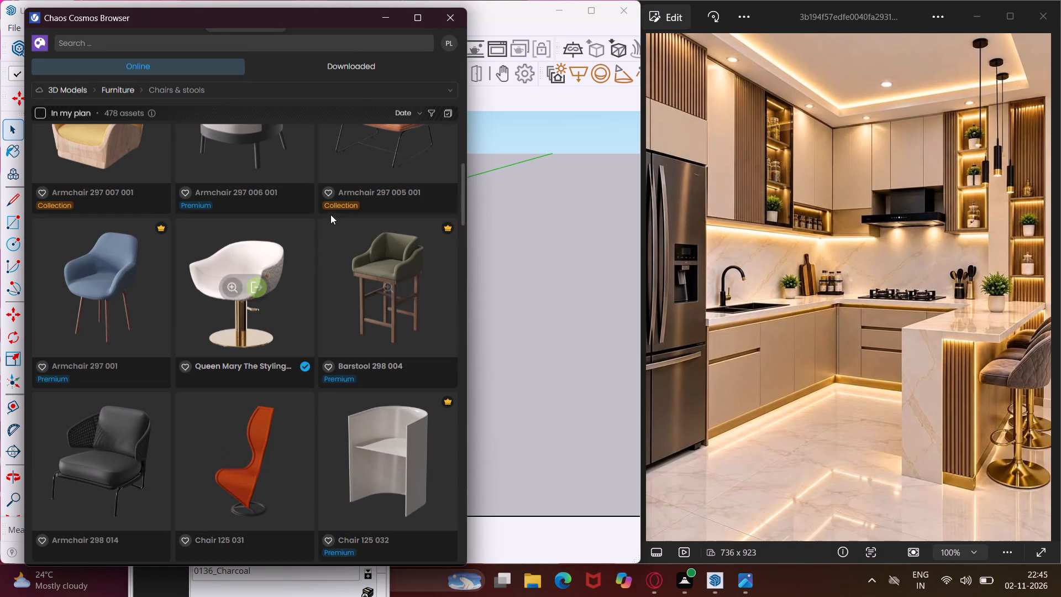
Import Sansevieria 001 from the online Vegetation > Potted plants models and place it on the ground beside the pedestal chair.
click(333, 90)
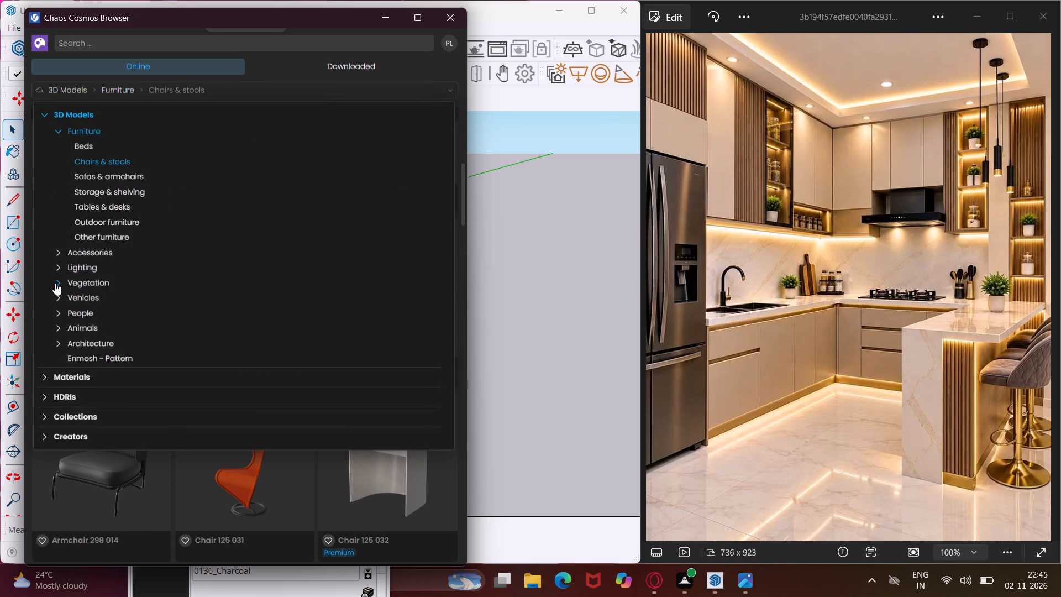
click(55, 283)
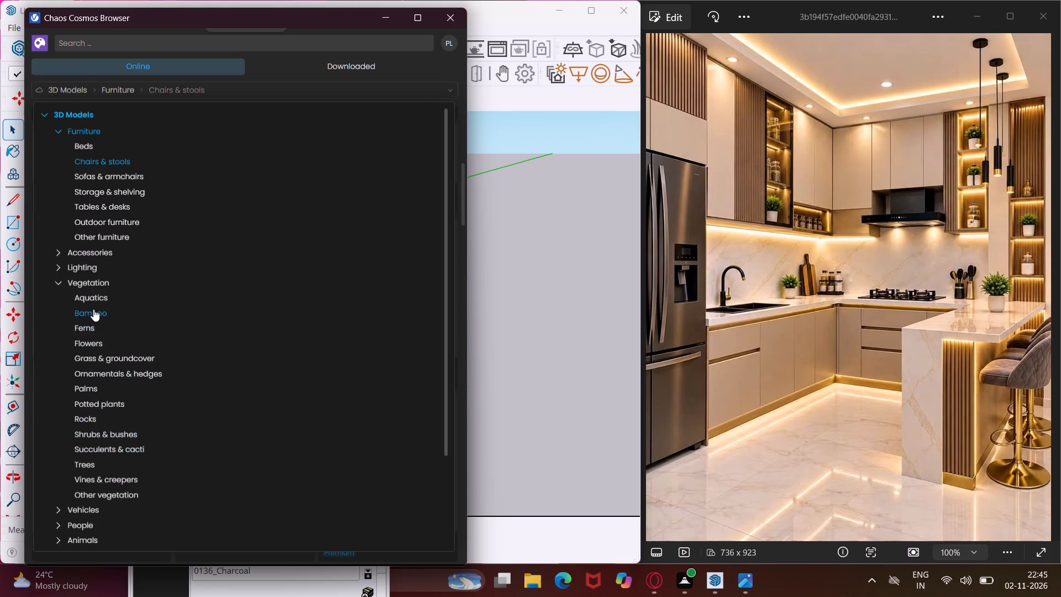
click(104, 402)
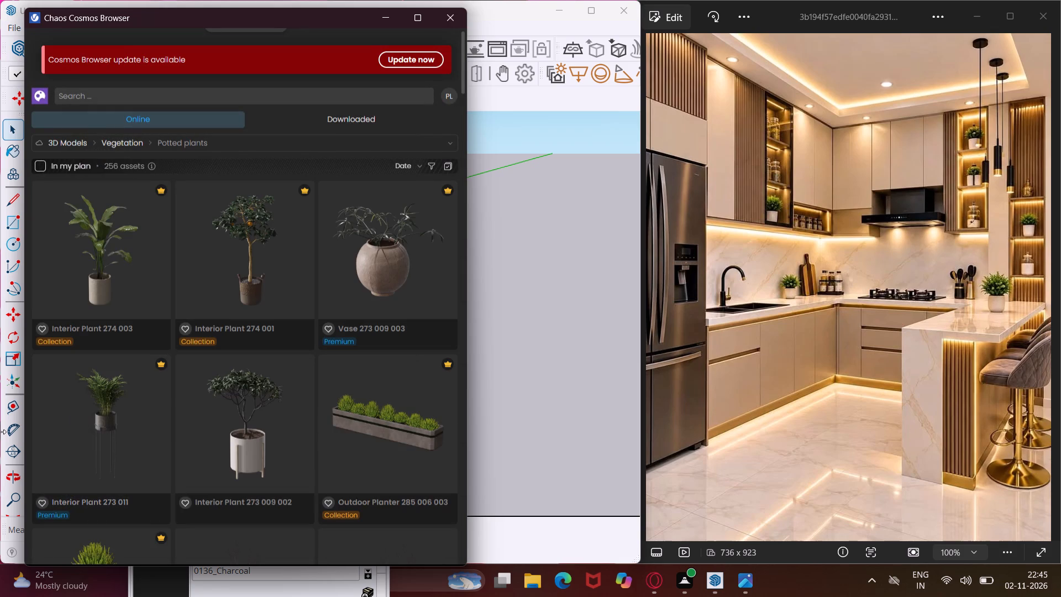
scroll(160, 333, down, 3)
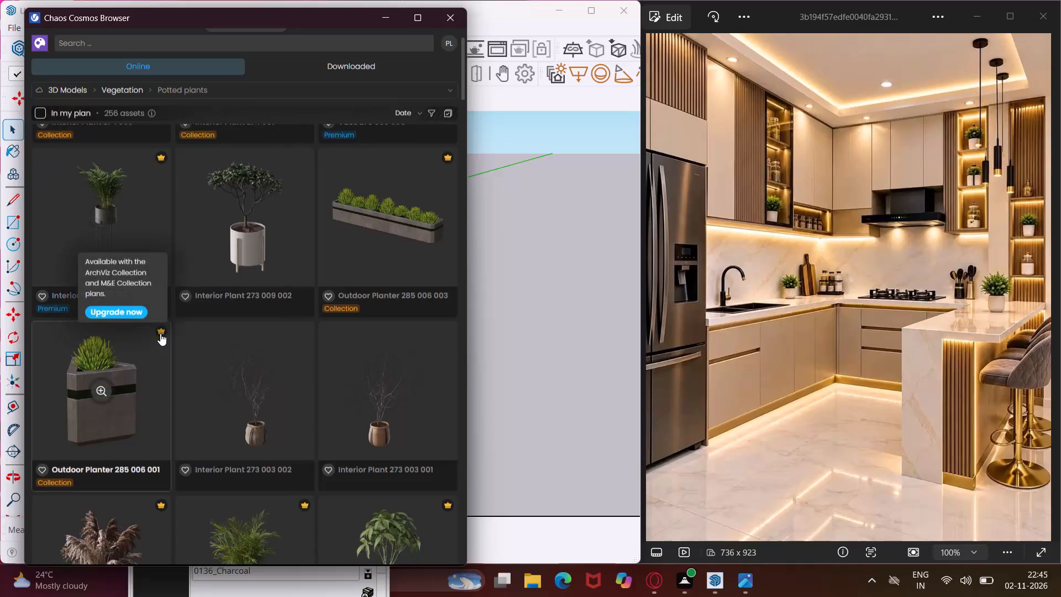
scroll(160, 333, down, 8)
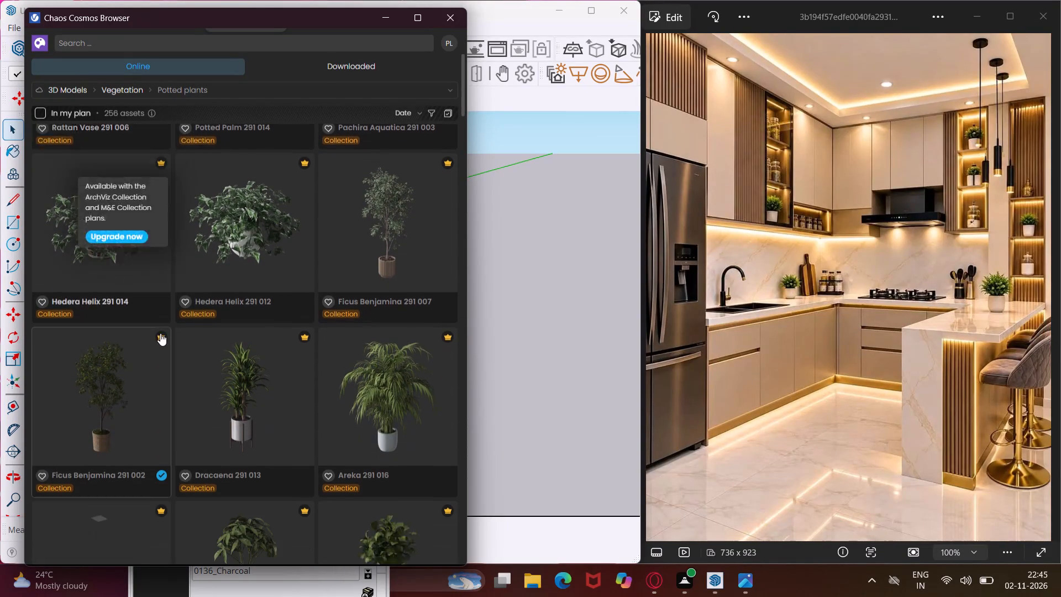
scroll(160, 333, down, 3)
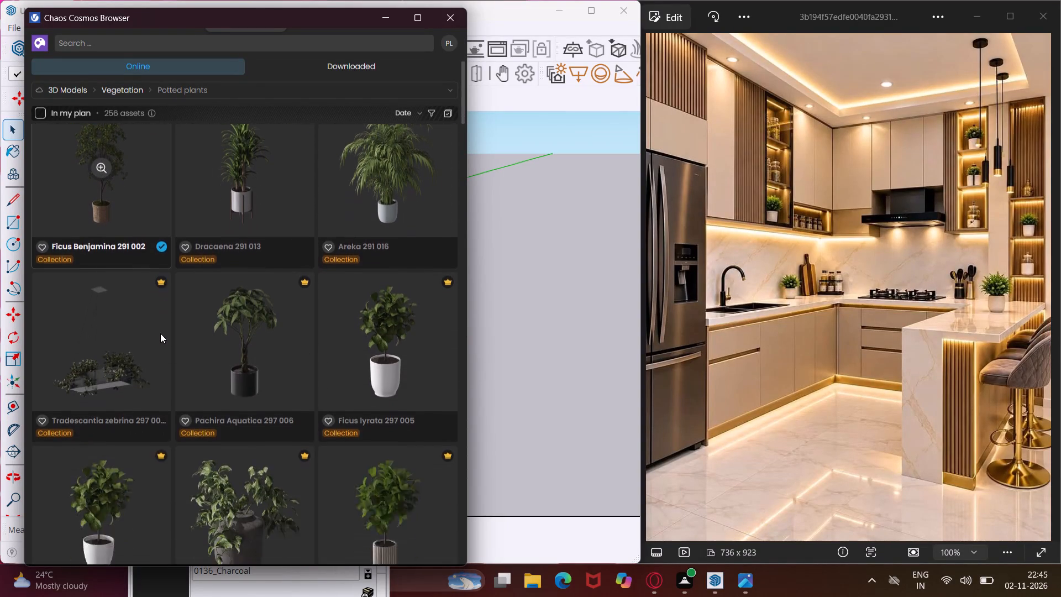
scroll(160, 333, down, 8)
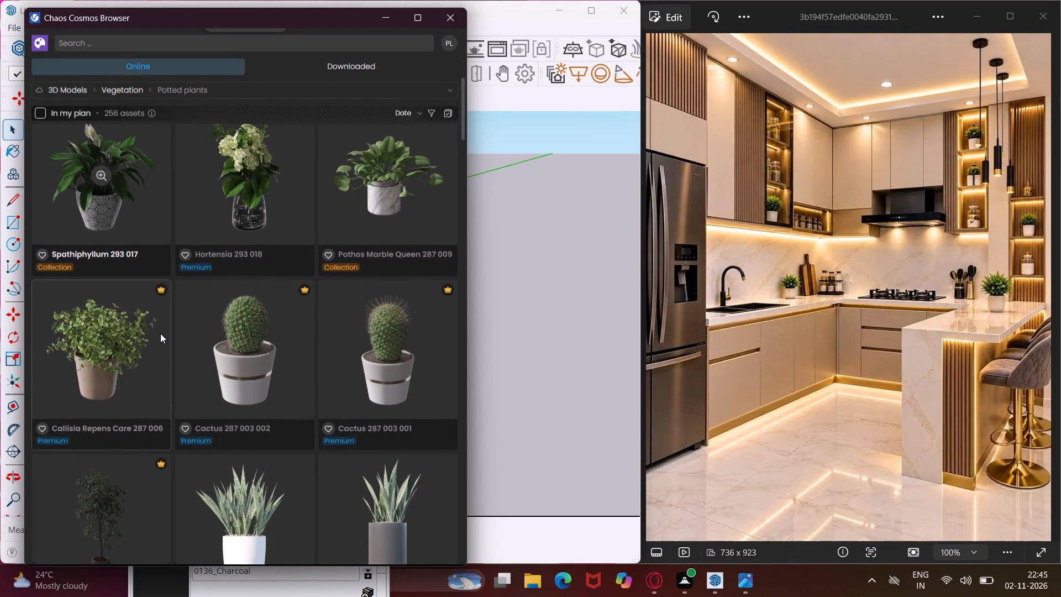
scroll(160, 333, down, 2)
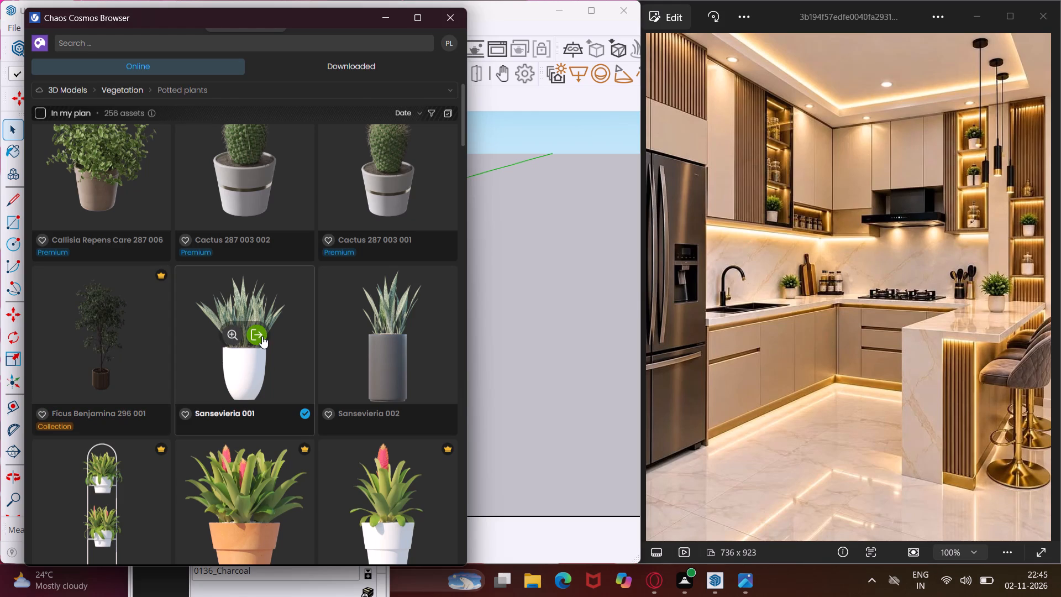
click(255, 329)
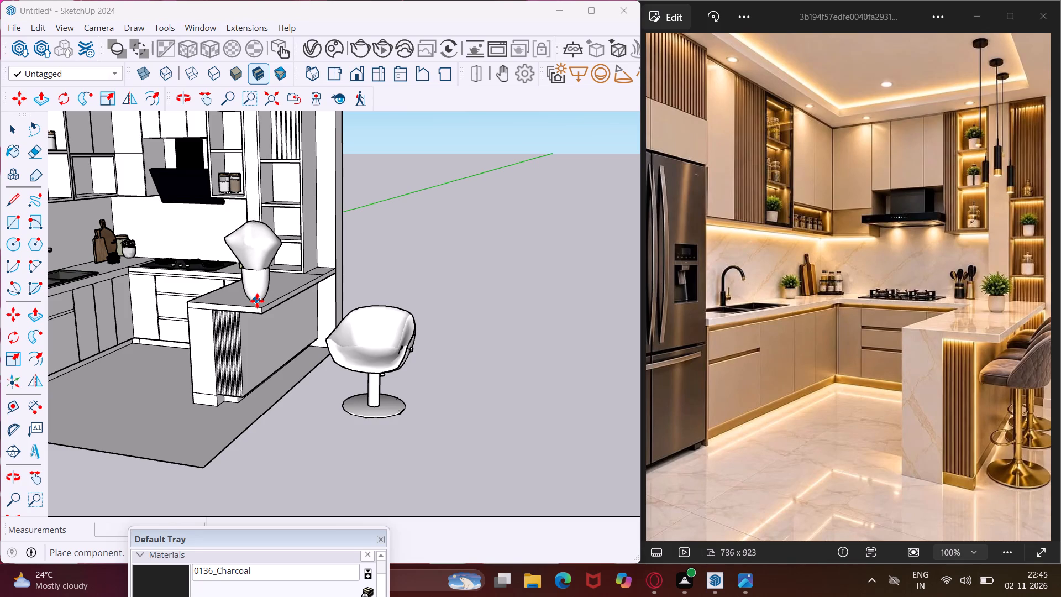
key(Escape)
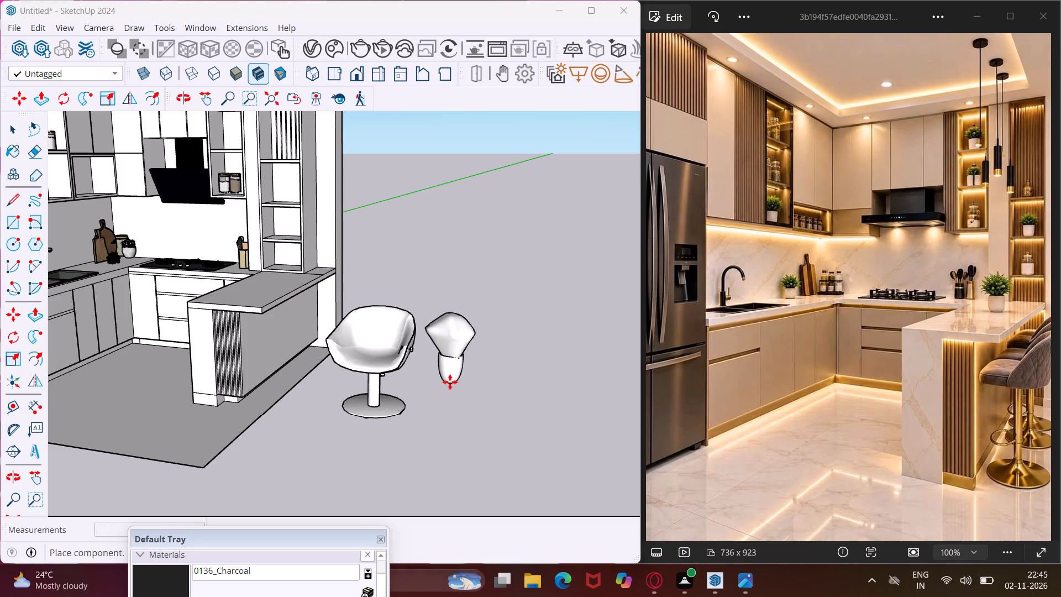
click(450, 382)
key(Escape)
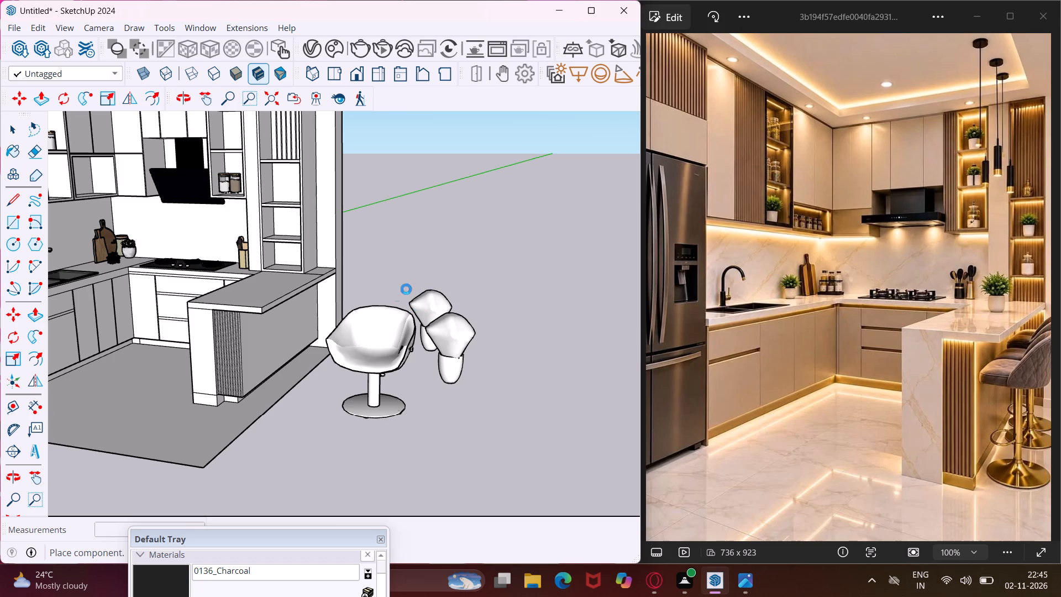
Browse the online Potted plants models for a small bushy plant in a white pot like those in the reference.
scroll(282, 414, down, 3)
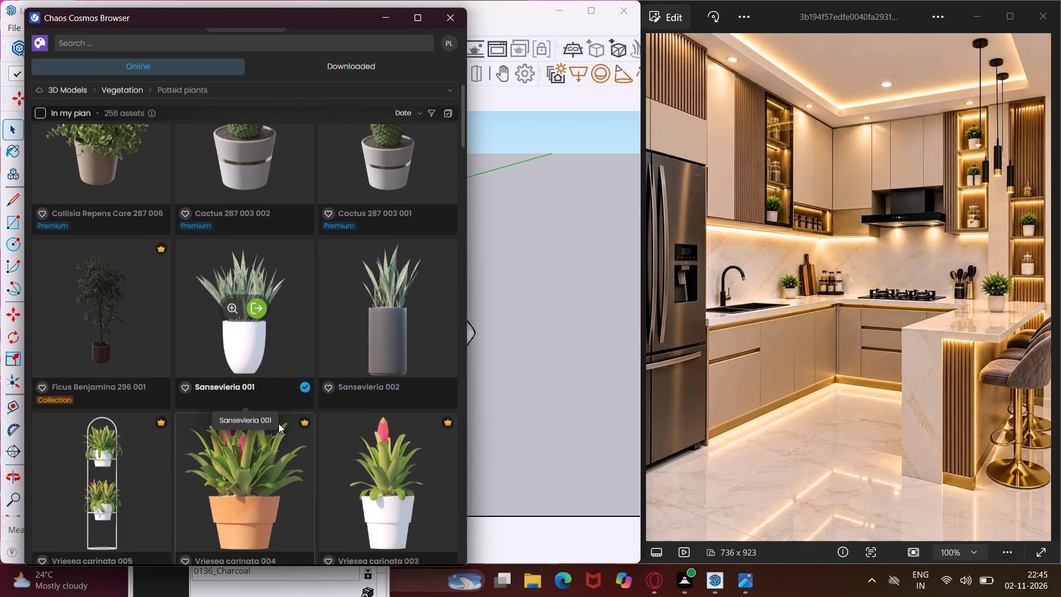
scroll(279, 423, down, 9)
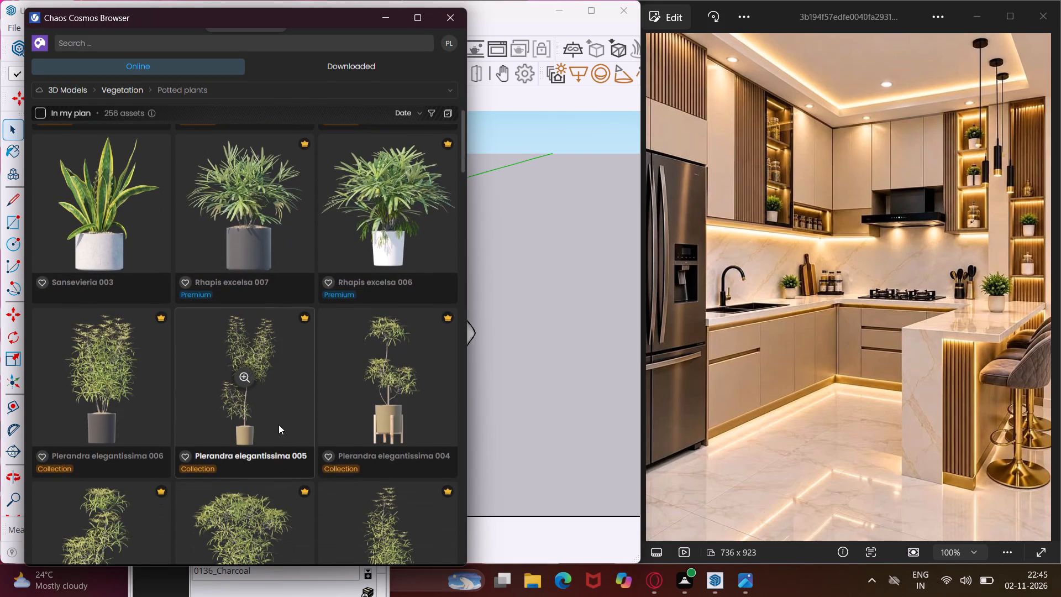
scroll(279, 425, down, 9)
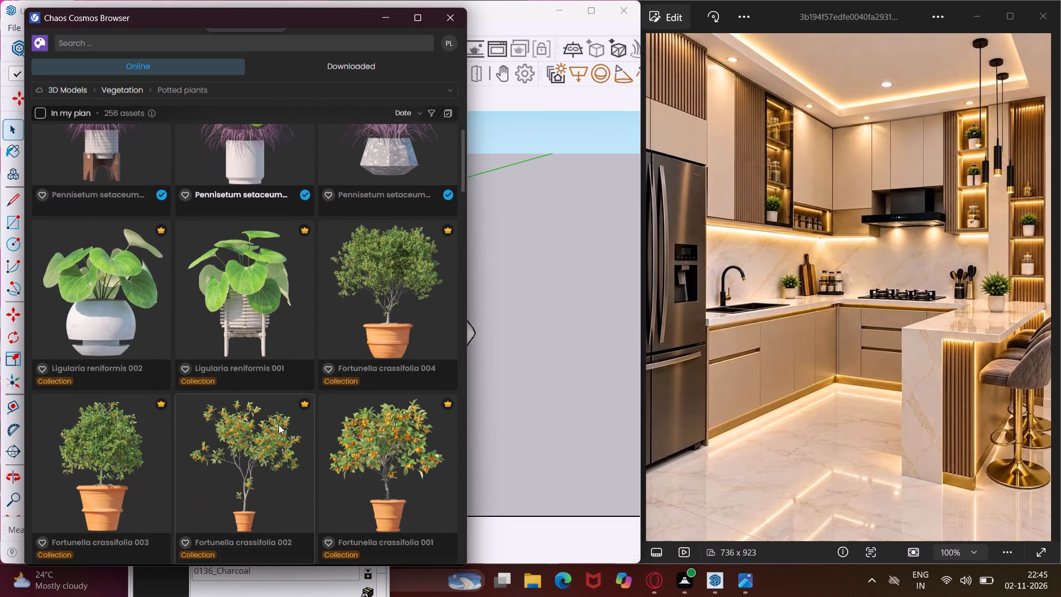
scroll(279, 425, down, 14)
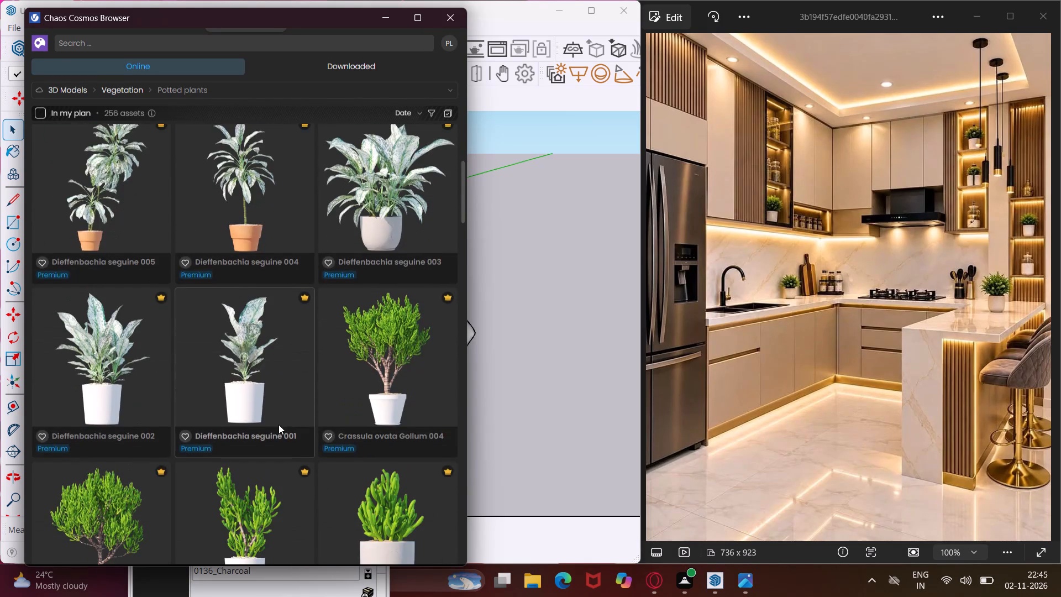
scroll(279, 425, down, 15)
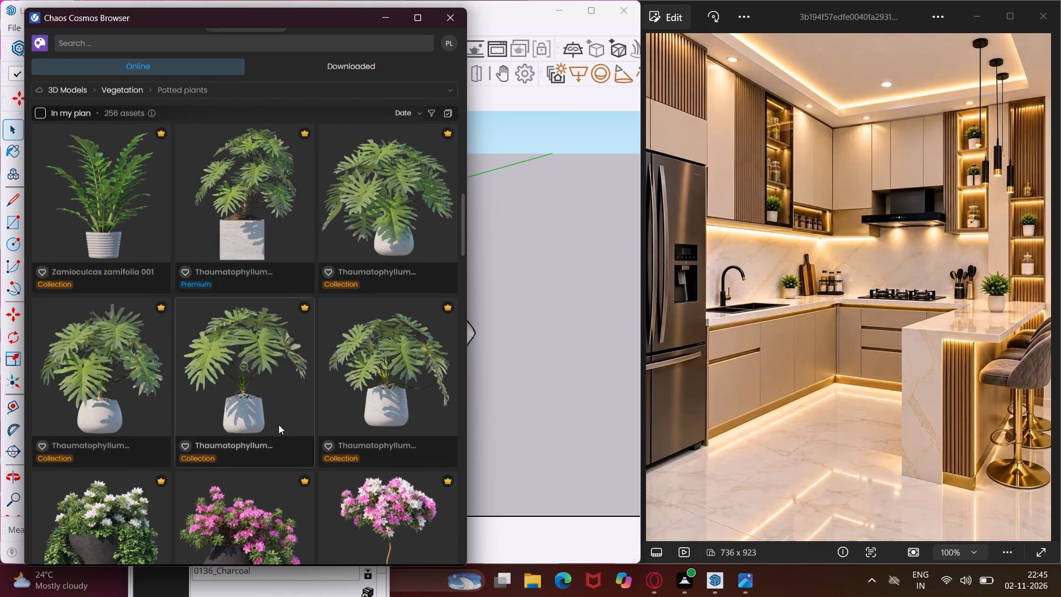
scroll(279, 425, down, 15)
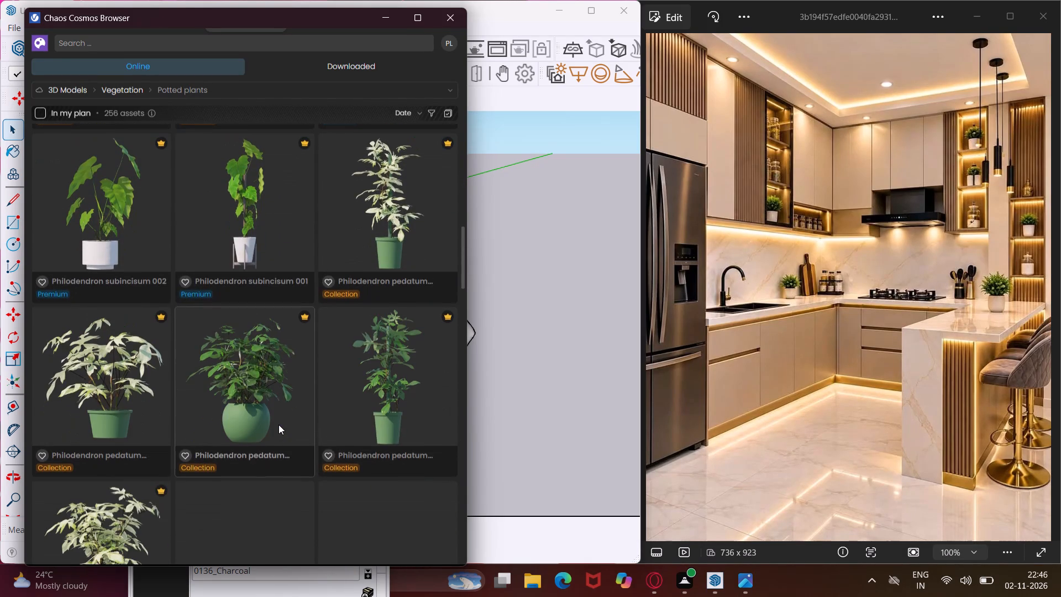
scroll(279, 425, up, 4)
scroll(279, 425, down, 9)
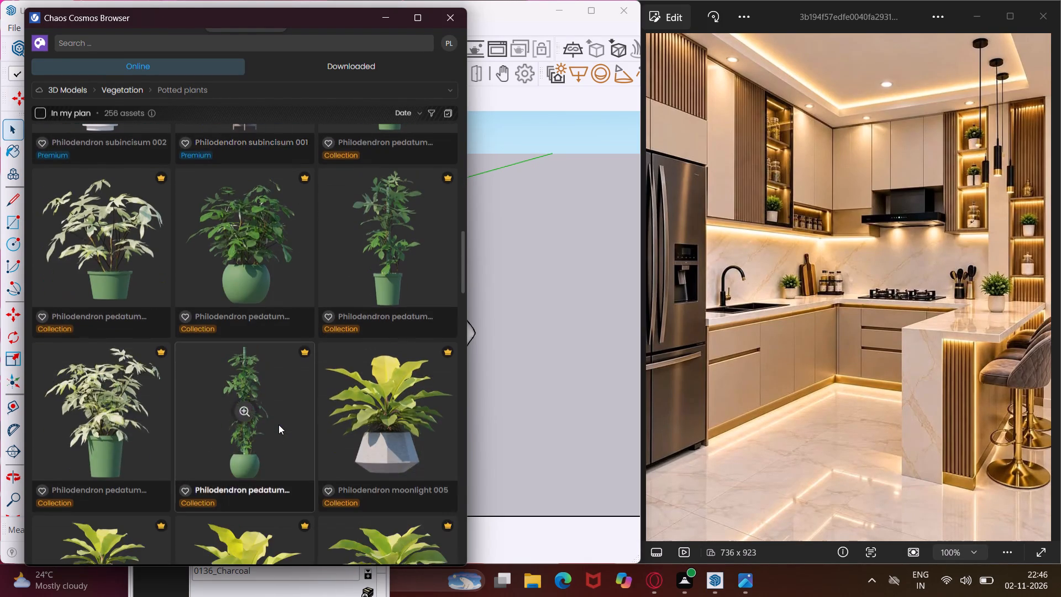
scroll(279, 425, down, 20)
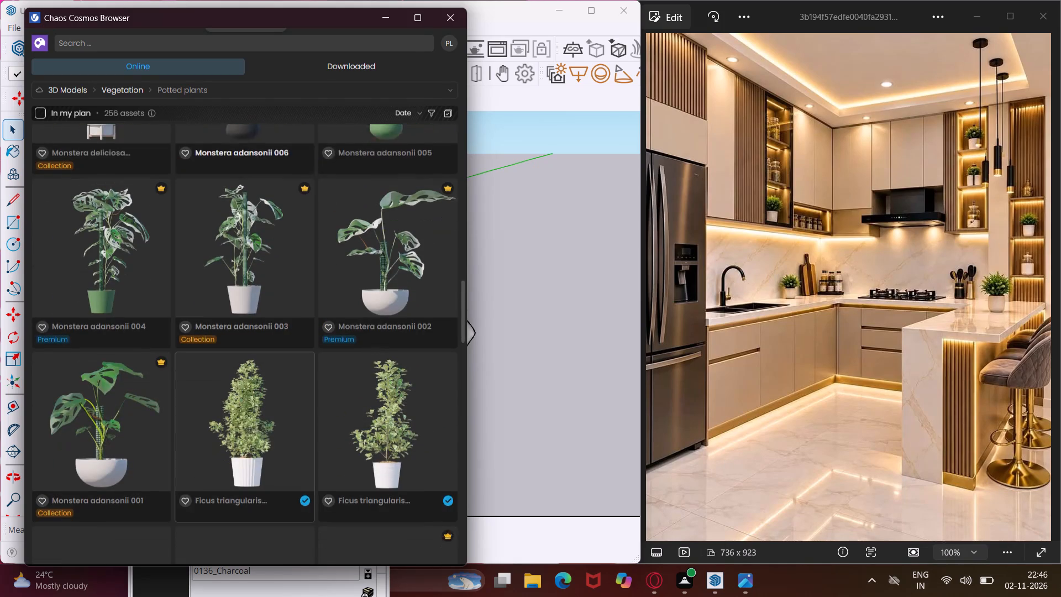
scroll(279, 425, down, 15)
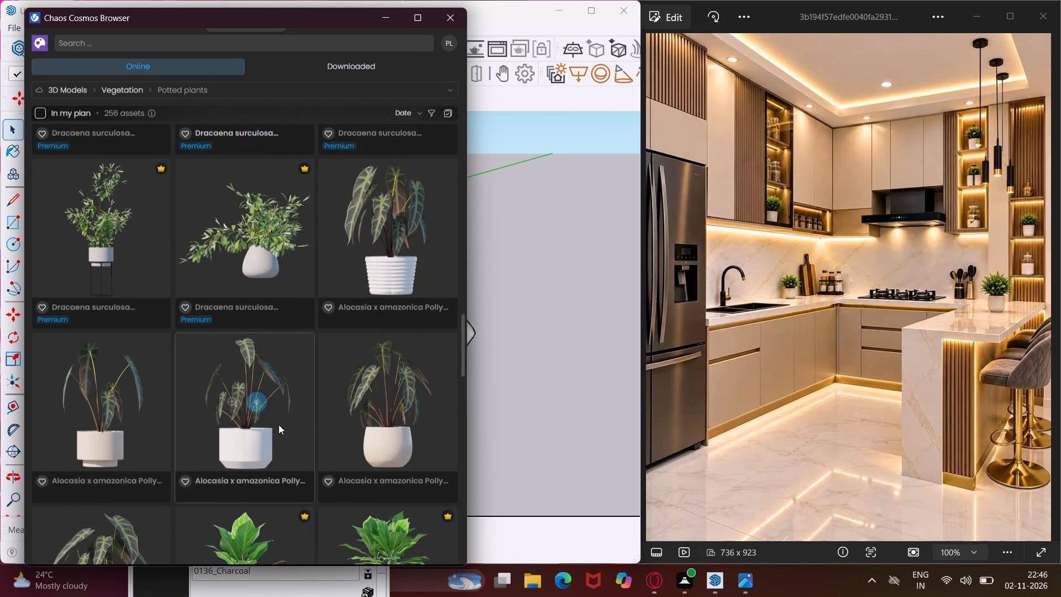
scroll(279, 425, down, 5)
scroll(279, 425, up, 4)
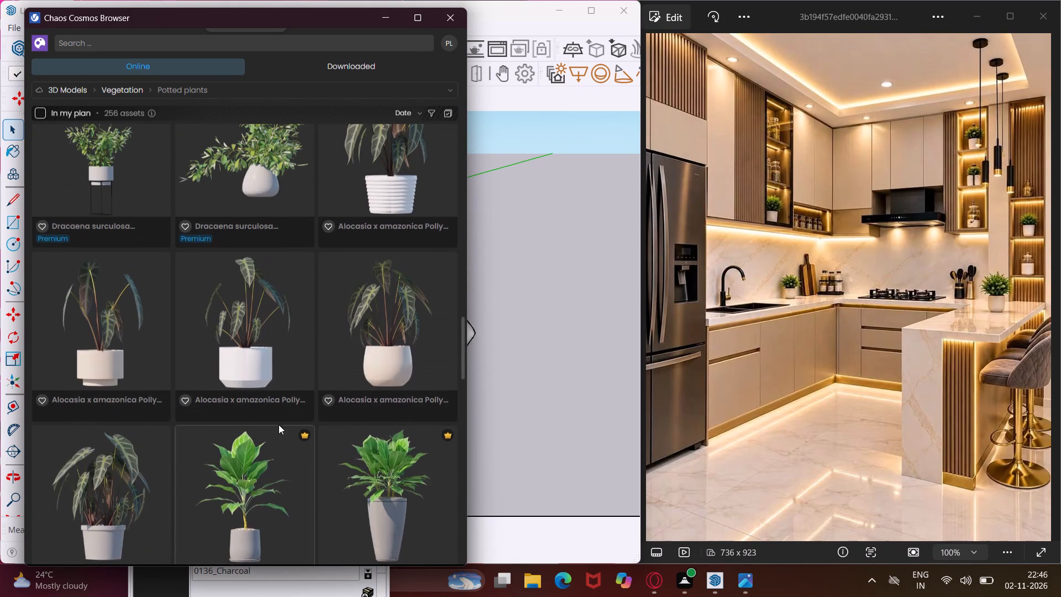
scroll(279, 425, down, 17)
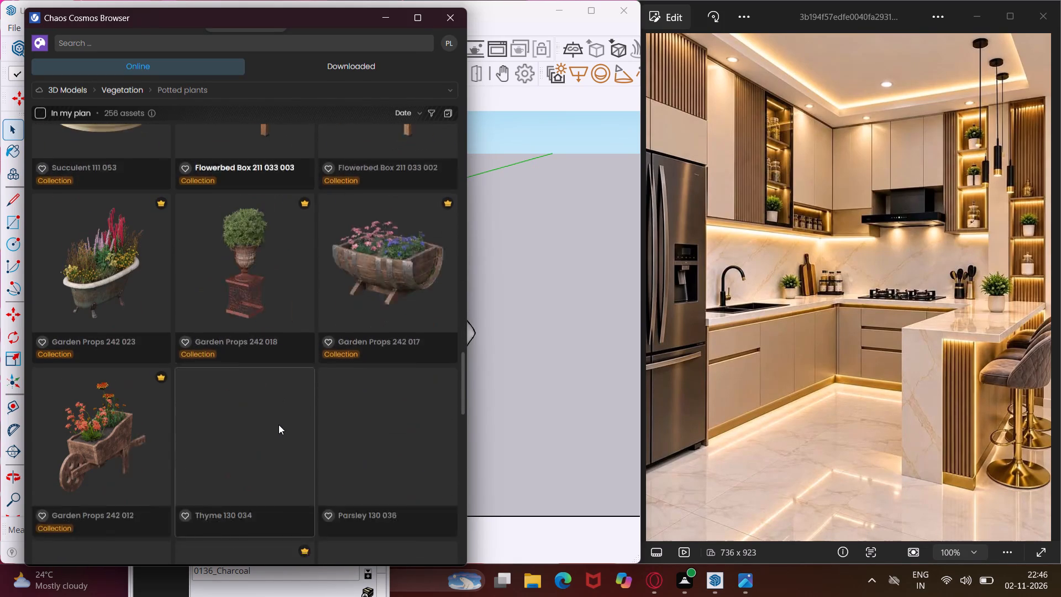
scroll(279, 425, down, 5)
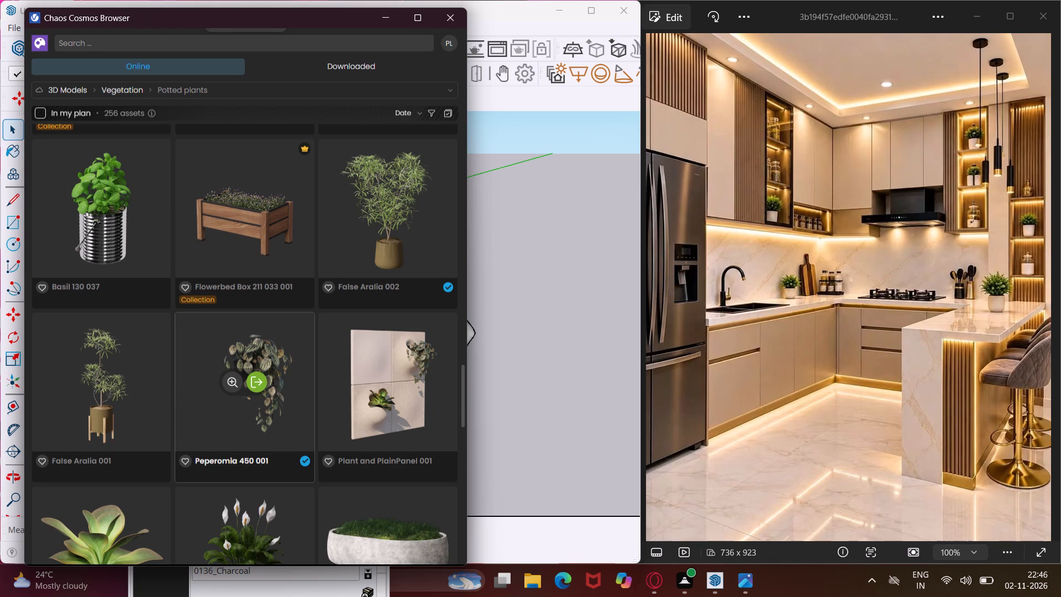
scroll(279, 425, up, 4)
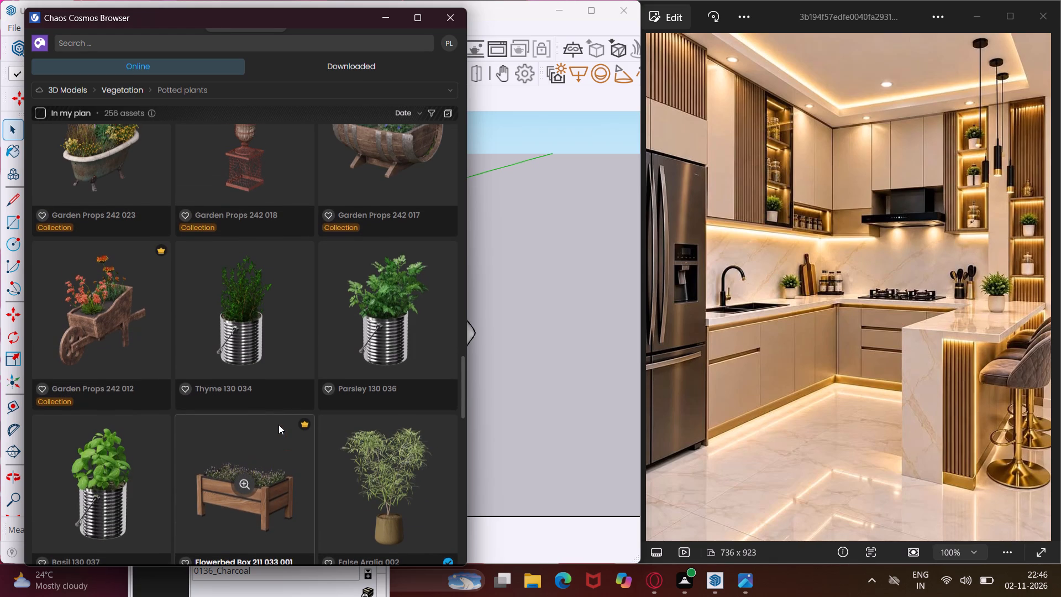
scroll(279, 425, down, 11)
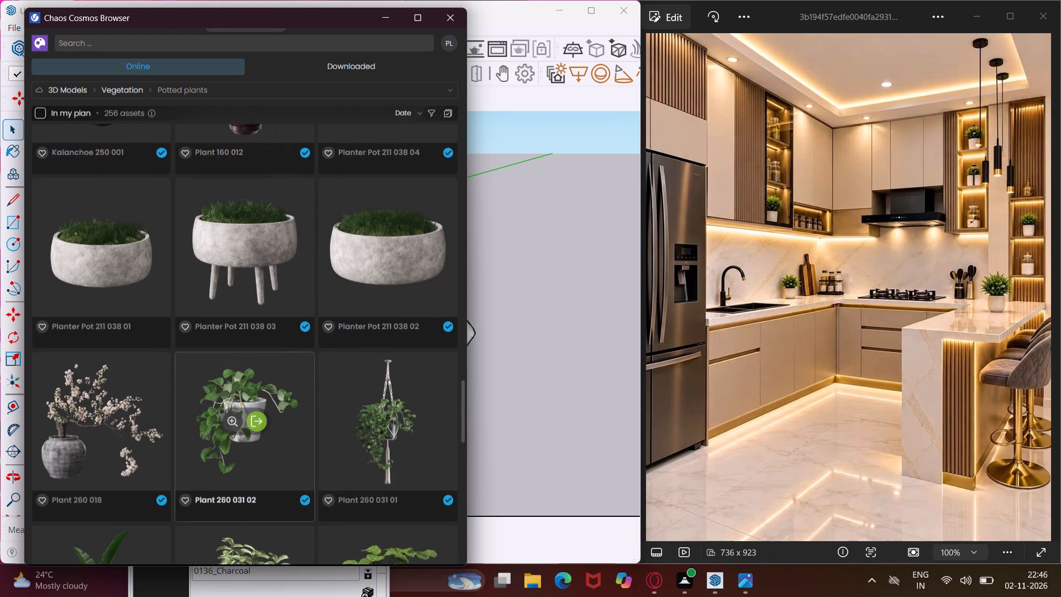
scroll(279, 425, down, 12)
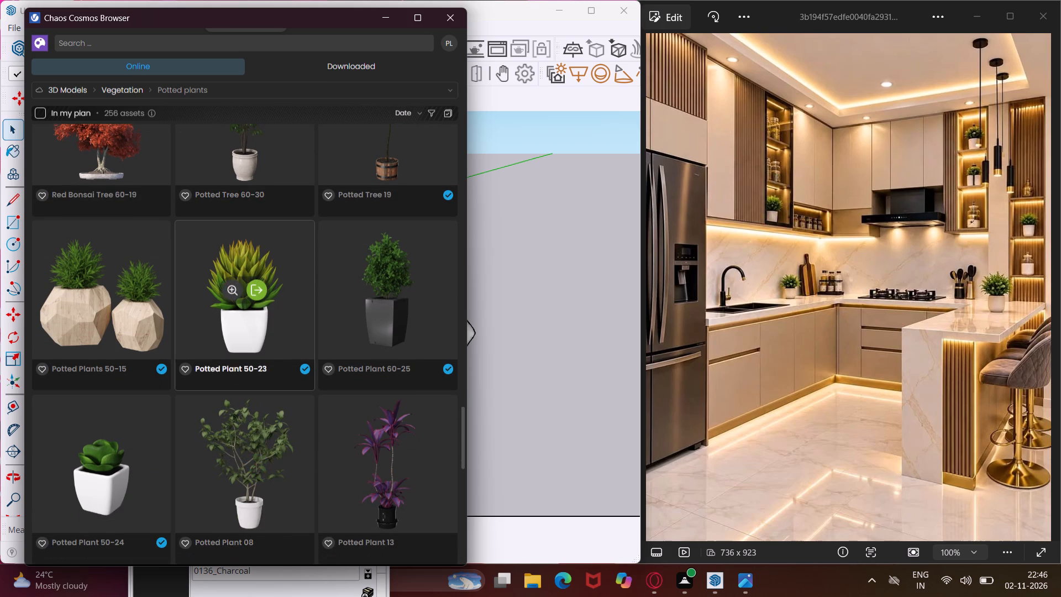
Import Potted Plant 50-23 from the online Potted plants models and place it on the peninsula counter near the tall shelf unit.
click(250, 291)
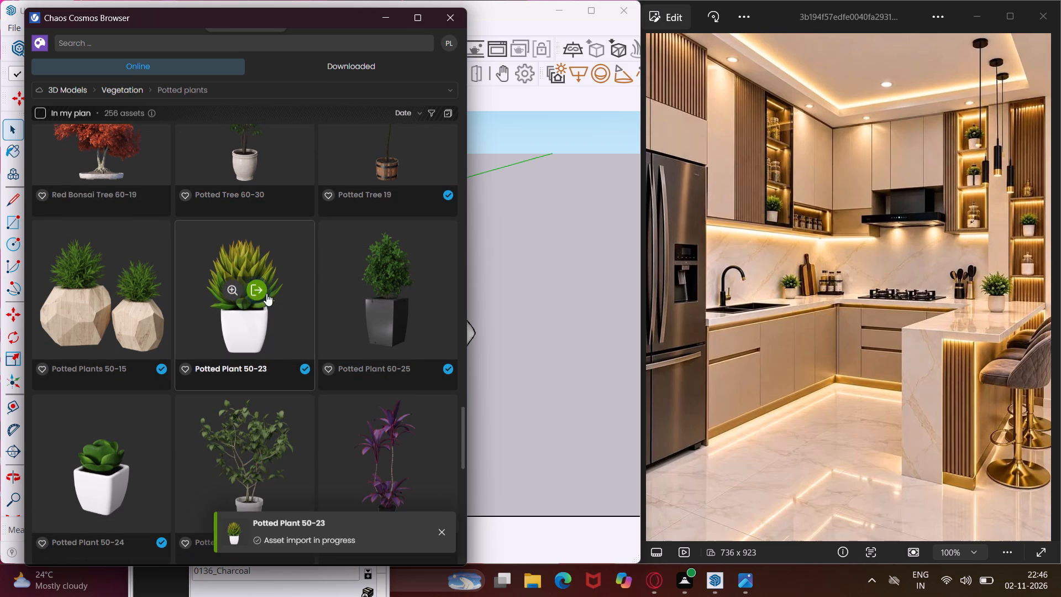
middle_drag(272, 291, 306, 362)
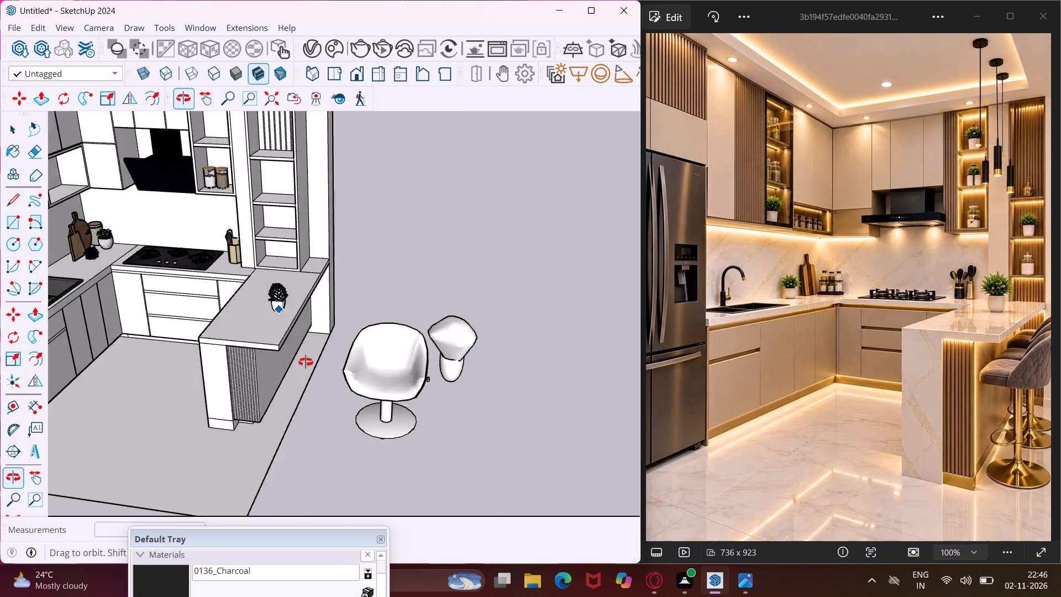
middle_drag(306, 362, 314, 413)
scroll(270, 327, up, 7)
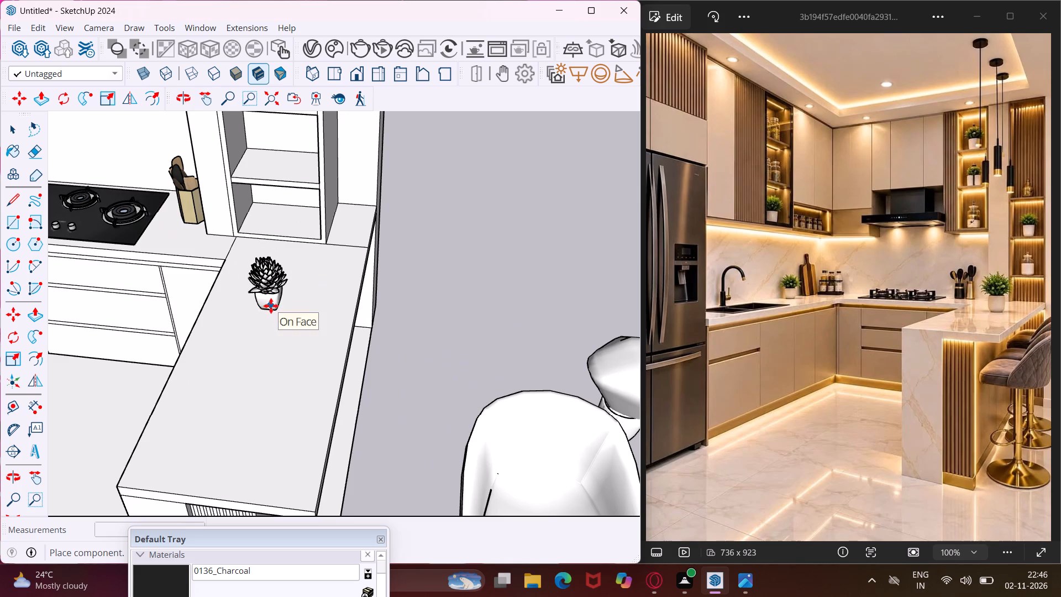
click(271, 306)
Place another Potted Plant 50-23 on the second shelf below the slatted panel in the tall shelf unit.
scroll(253, 371, down, 8)
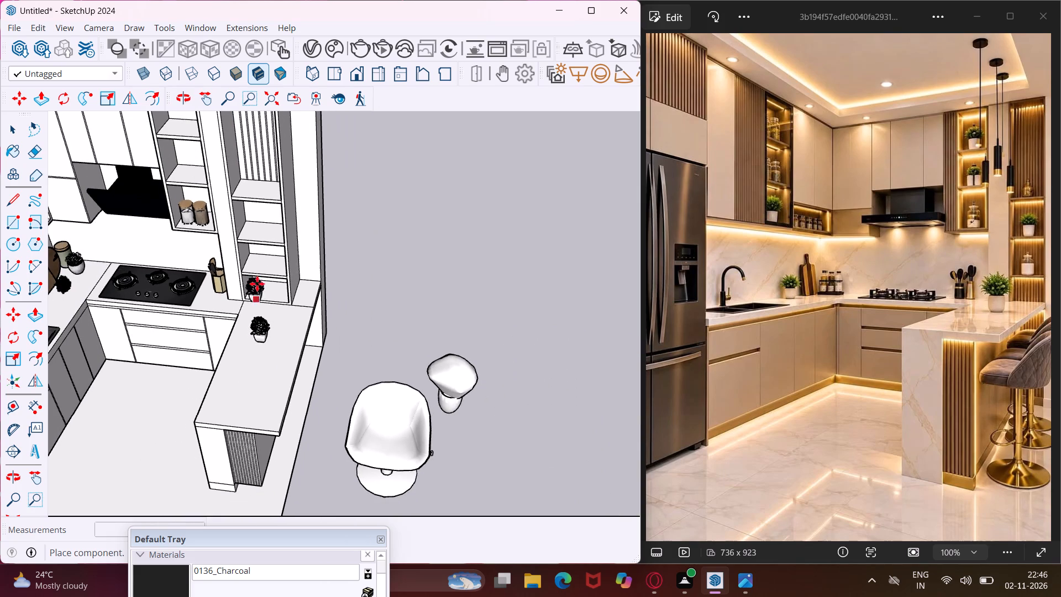
scroll(266, 221, up, 5)
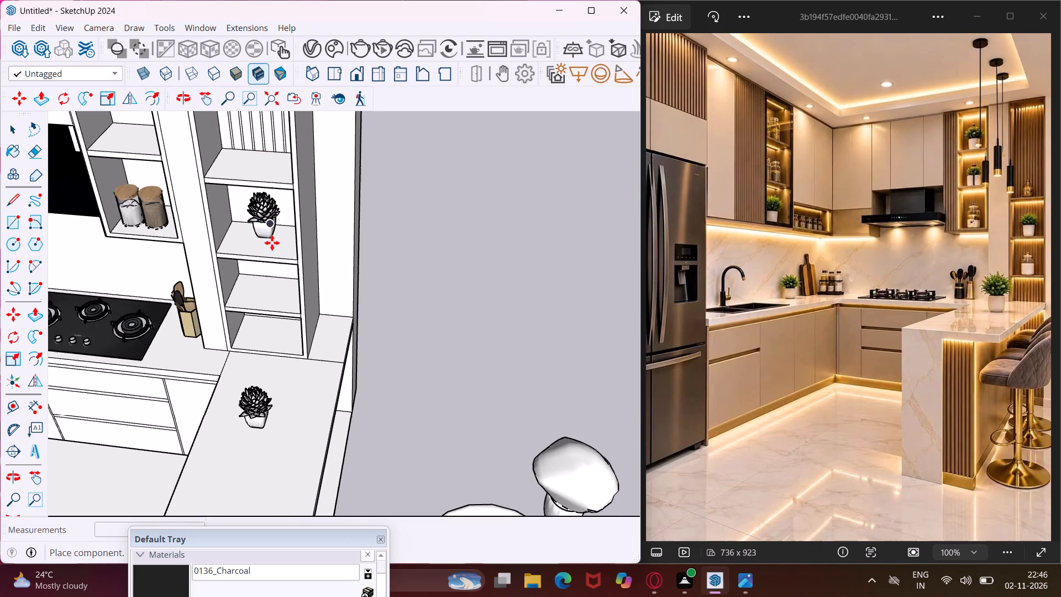
click(275, 248)
Place two more Potted Plant 50-23 copies on the top and middle shelves of the open cabinet beside the range hood.
scroll(275, 238, down, 6)
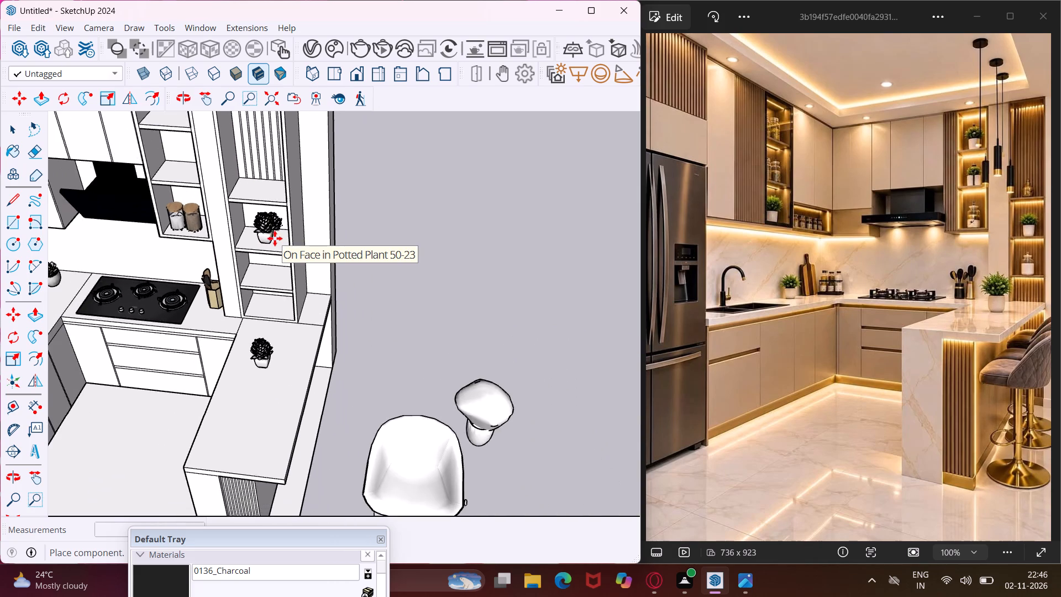
scroll(275, 238, down, 10)
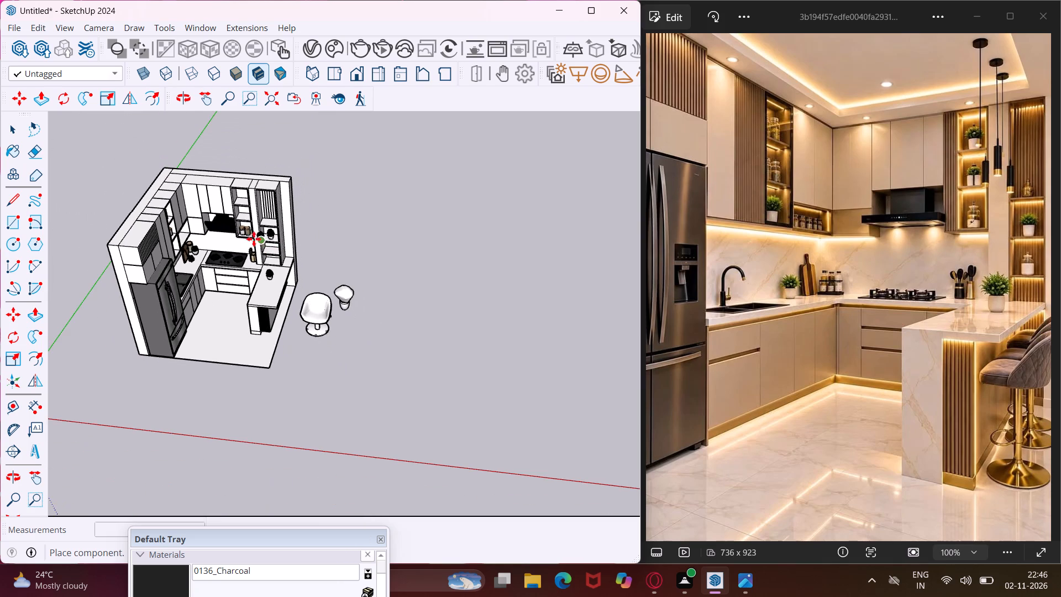
scroll(243, 198, up, 16)
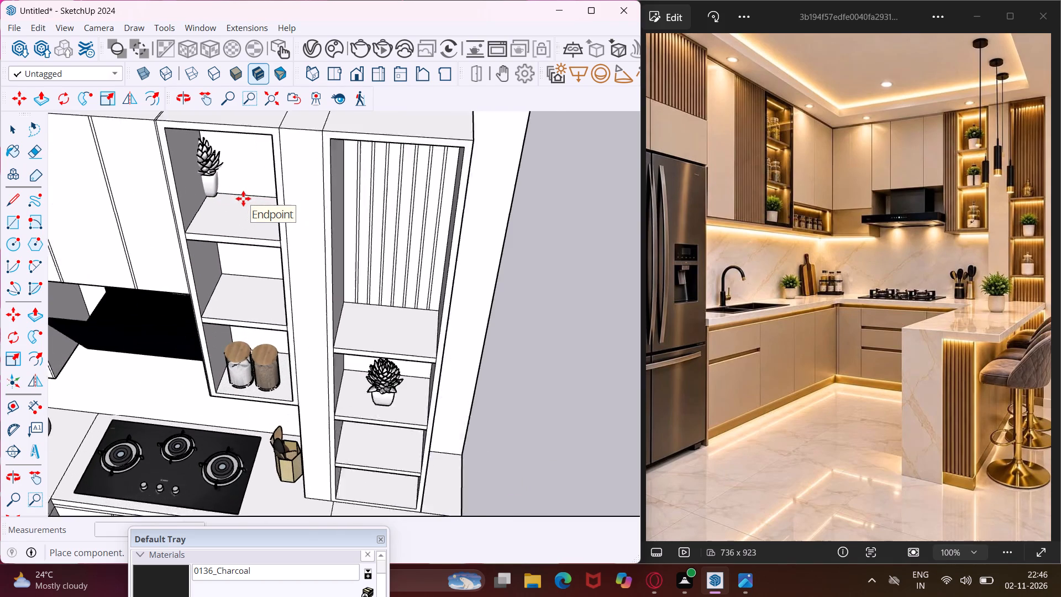
scroll(243, 198, up, 2)
click(246, 226)
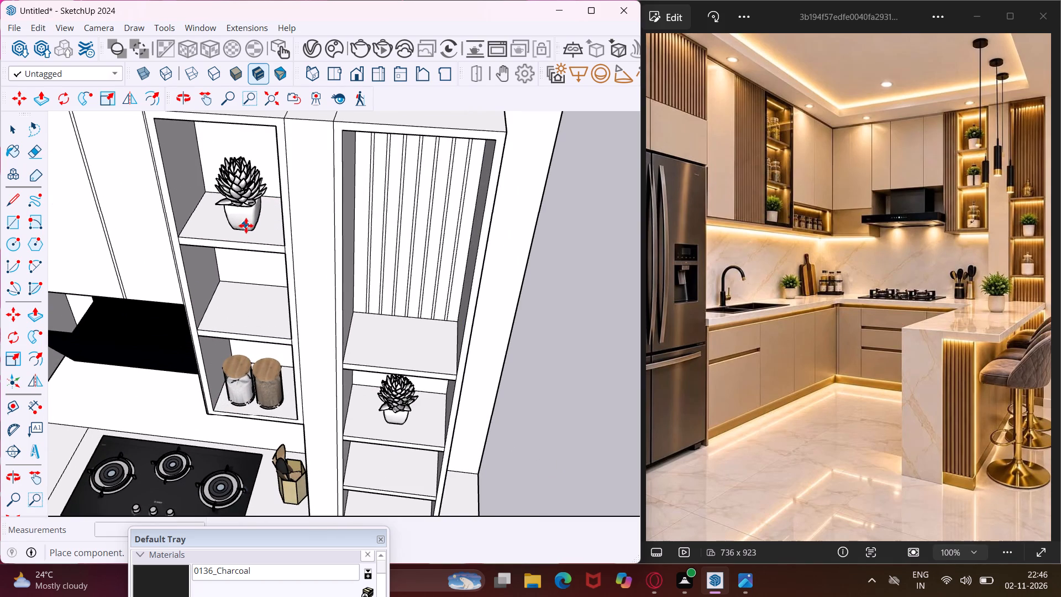
click(255, 320)
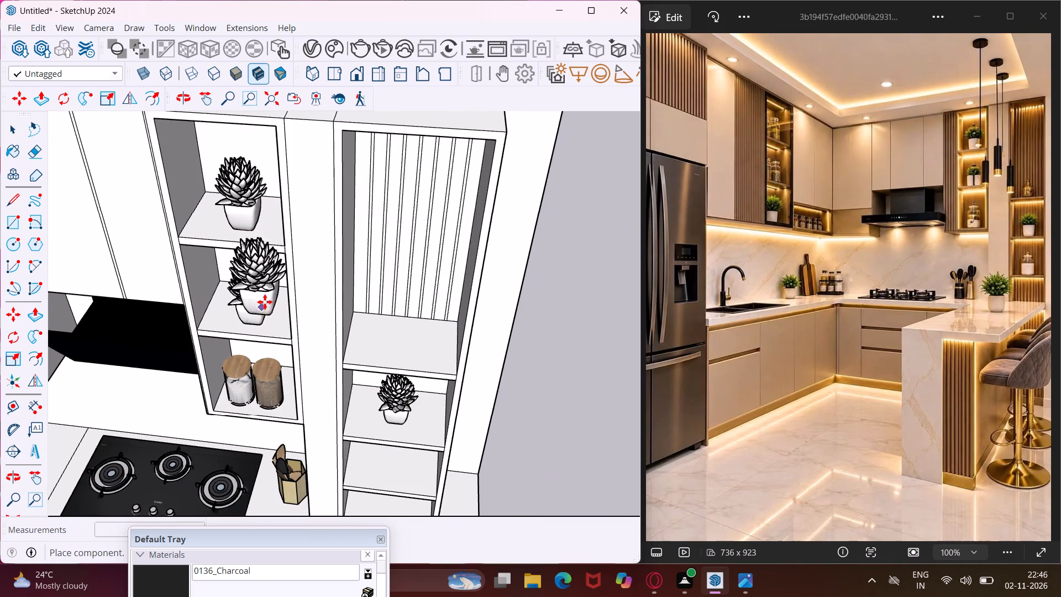
Place another Potted Plant 50-23 on the countertop between the sink and the cutting boards.
scroll(265, 292, down, 14)
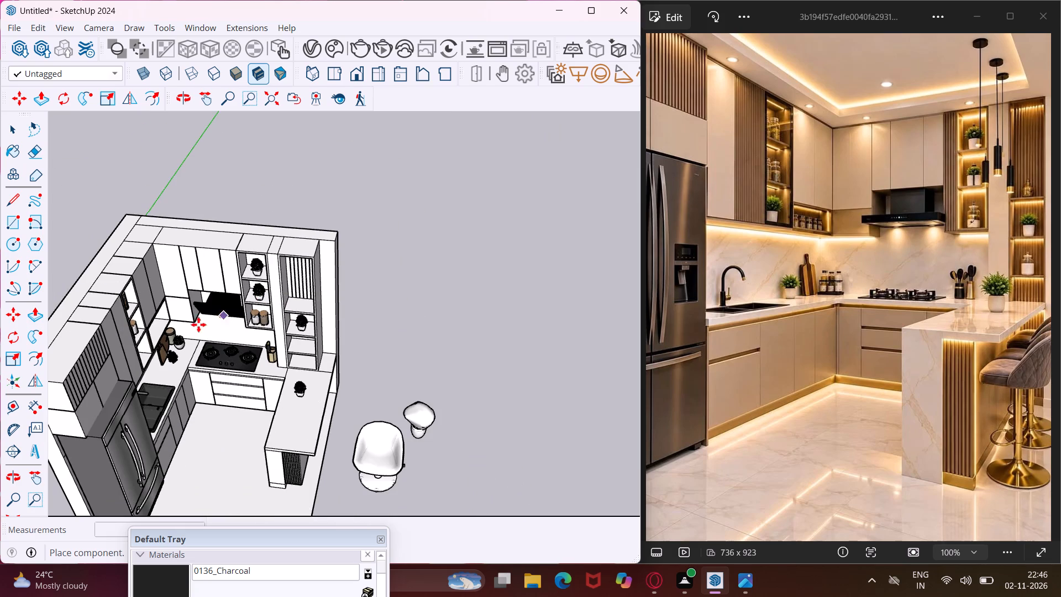
scroll(168, 376, up, 12)
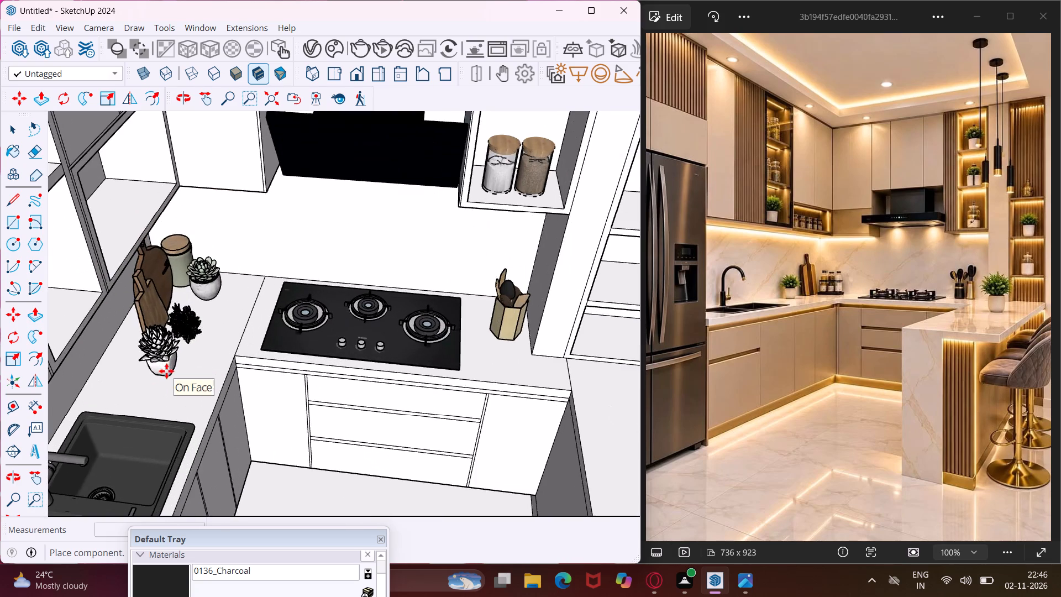
middle_drag(164, 370, 91, 378)
scroll(128, 354, up, 4)
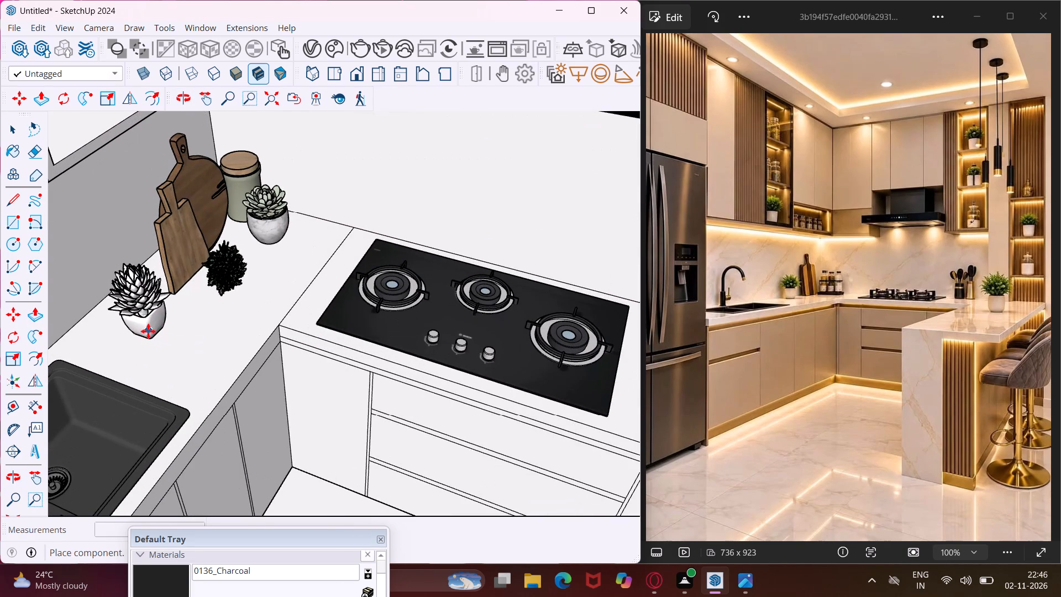
click(147, 331)
Place a last Potted Plant 50-23 on the bottom shelf of the open wall cabinet above the sink and end the placement.
scroll(147, 347, down, 10)
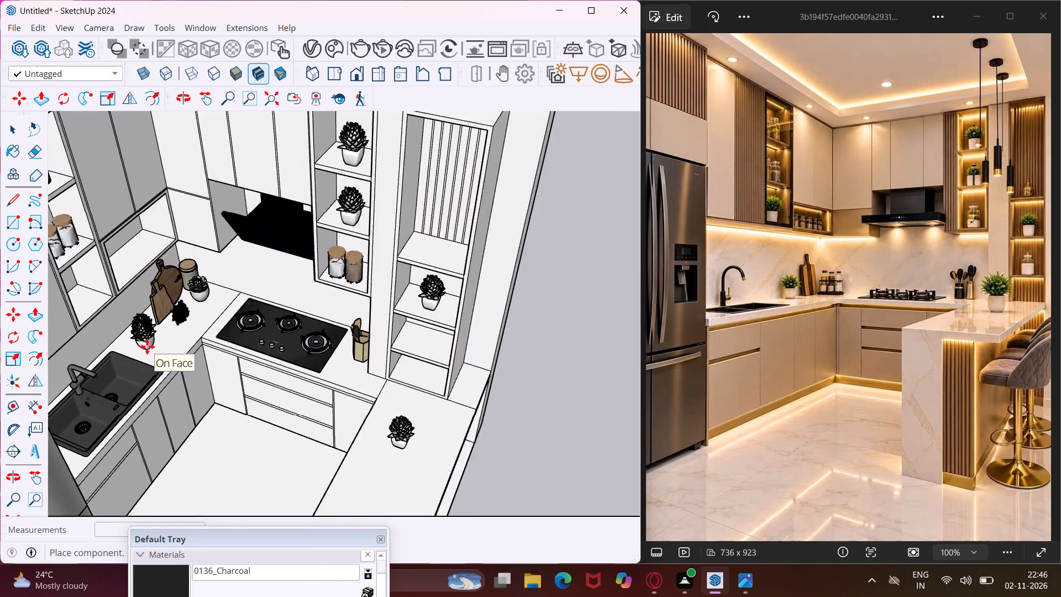
scroll(147, 347, down, 5)
middle_drag(147, 347, 124, 336)
scroll(118, 306, up, 8)
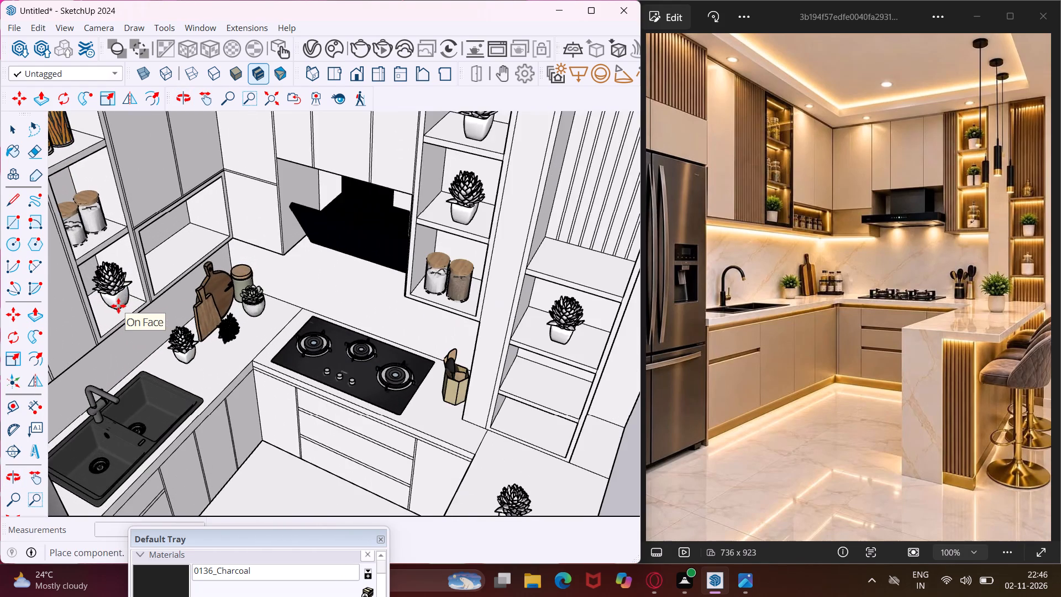
scroll(118, 306, up, 5)
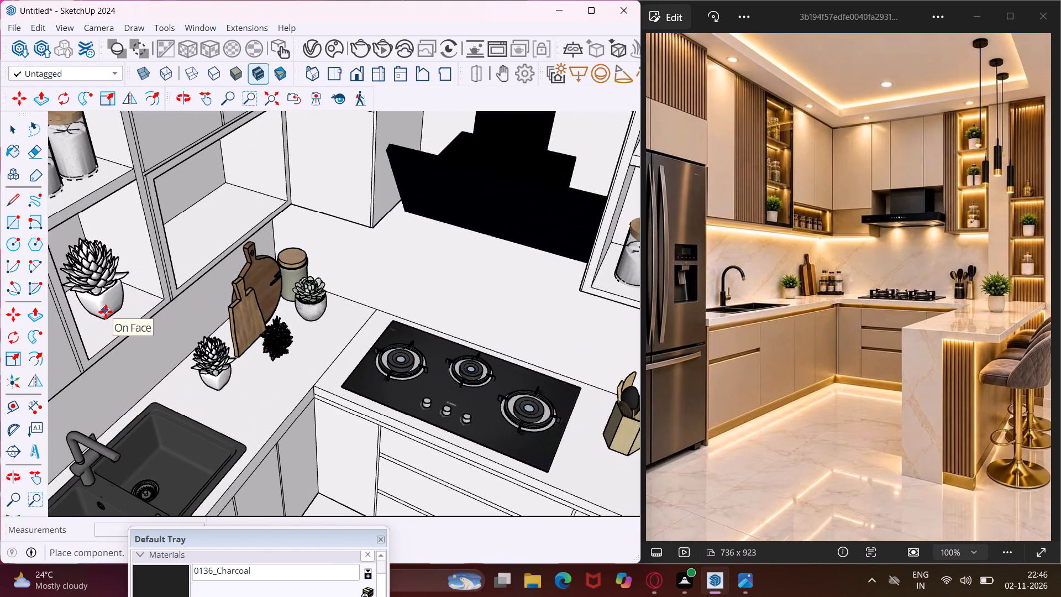
click(106, 312)
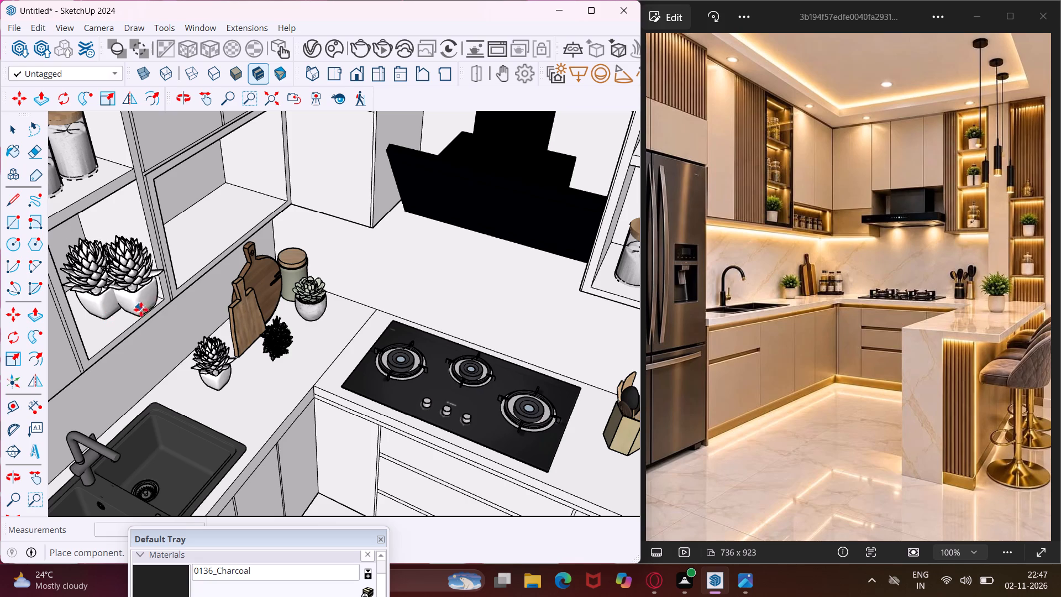
key(Escape)
Review the plants placed around the kitchen and look through more of the online Potted plants models.
scroll(270, 331, down, 2)
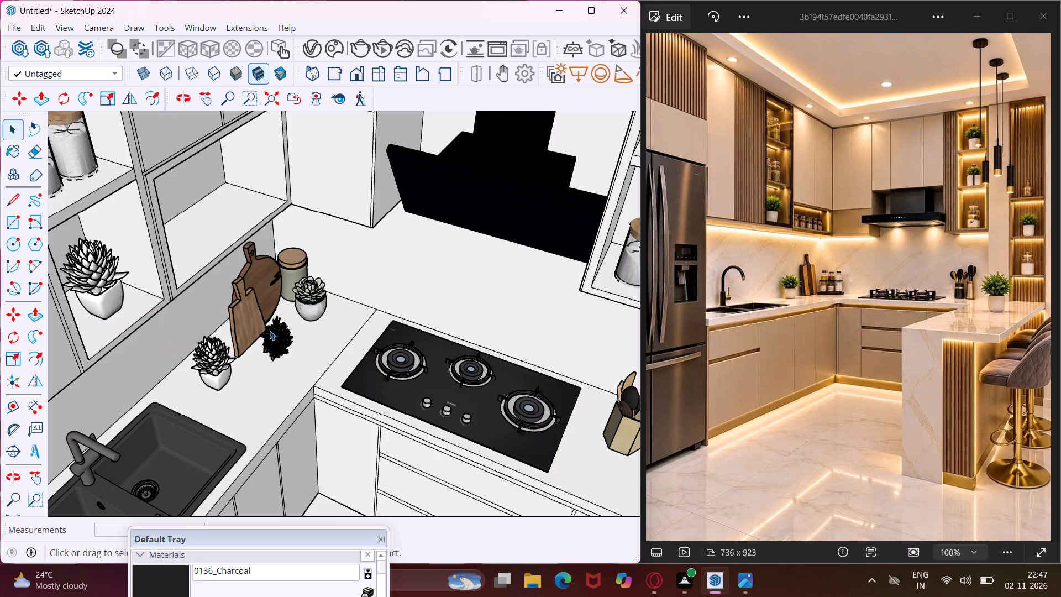
scroll(270, 331, down, 12)
middle_drag(283, 357, 283, 357)
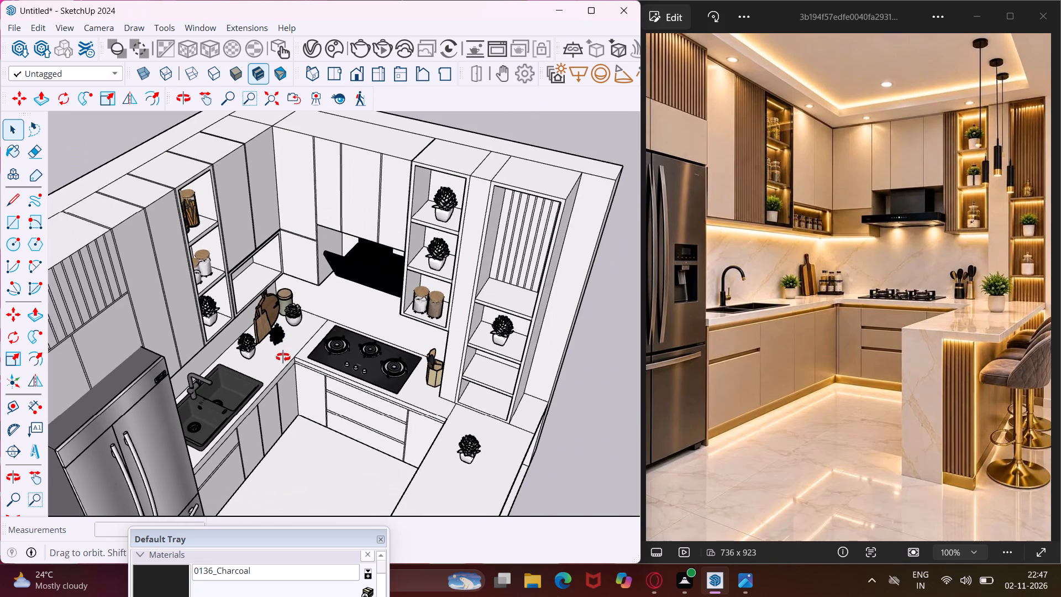
middle_drag(283, 357, 312, 270)
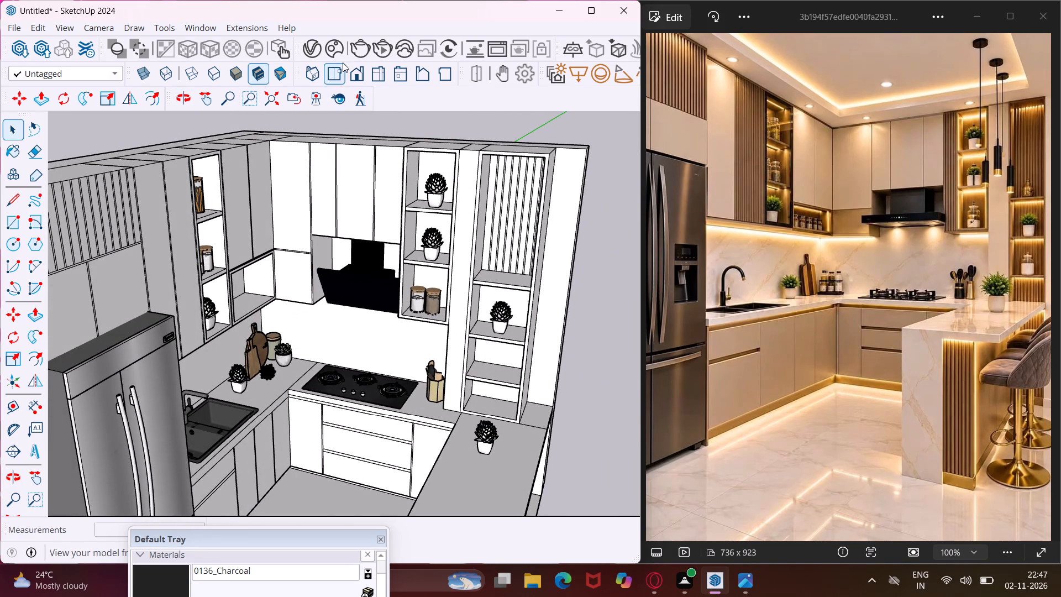
click(340, 50)
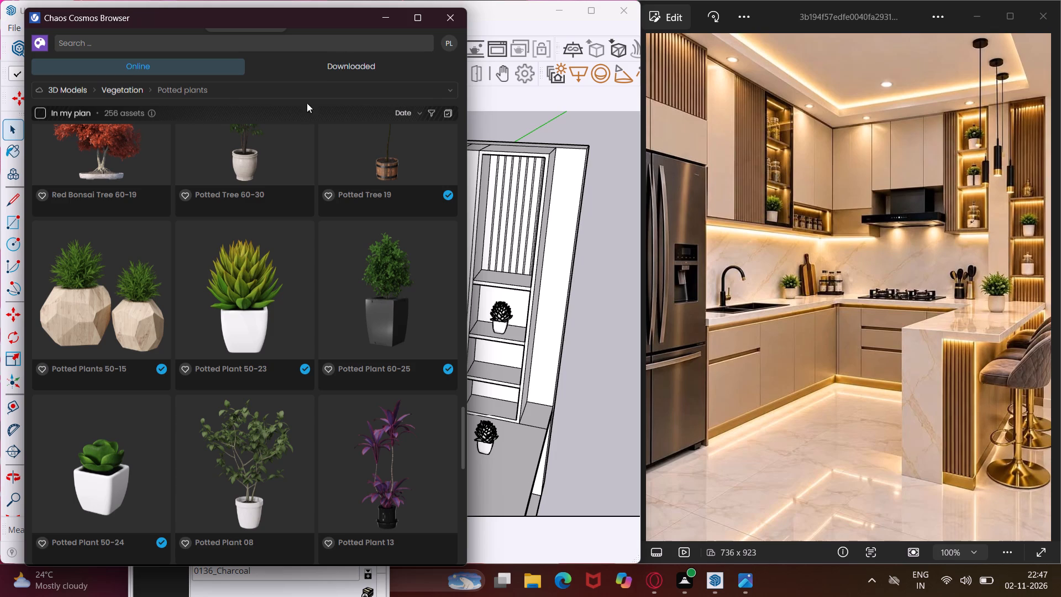
scroll(287, 306, down, 5)
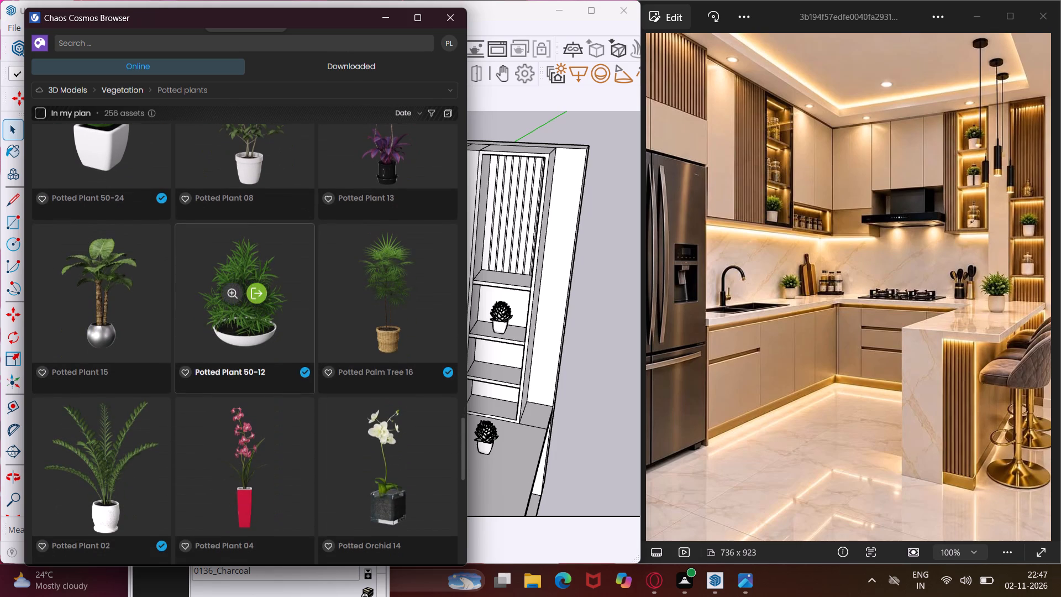
scroll(286, 311, down, 10)
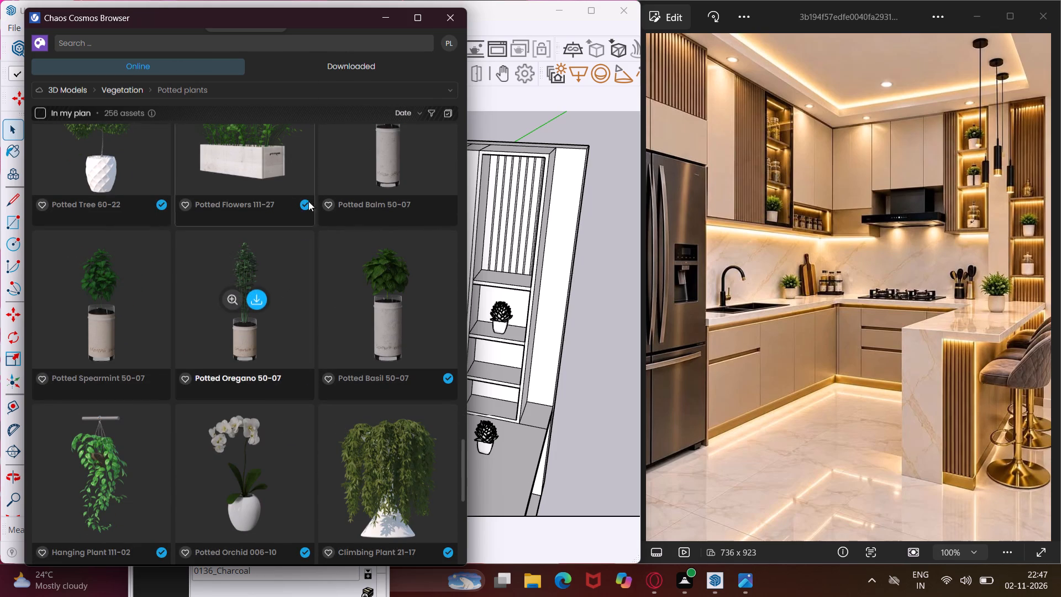
Show the downloaded Decorations models in the Accessories category of the Cosmos library.
click(348, 67)
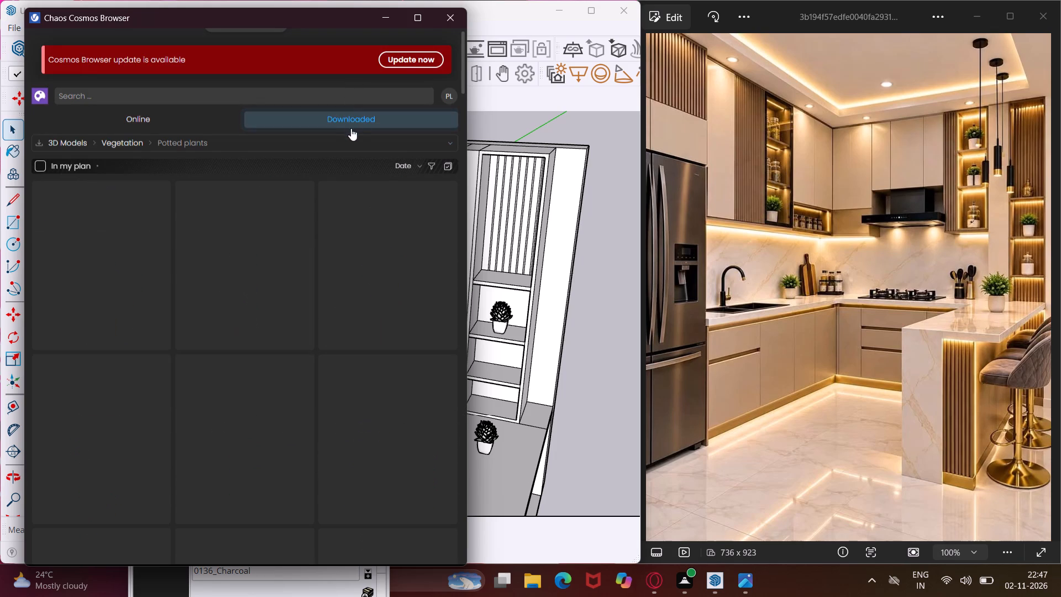
click(354, 140)
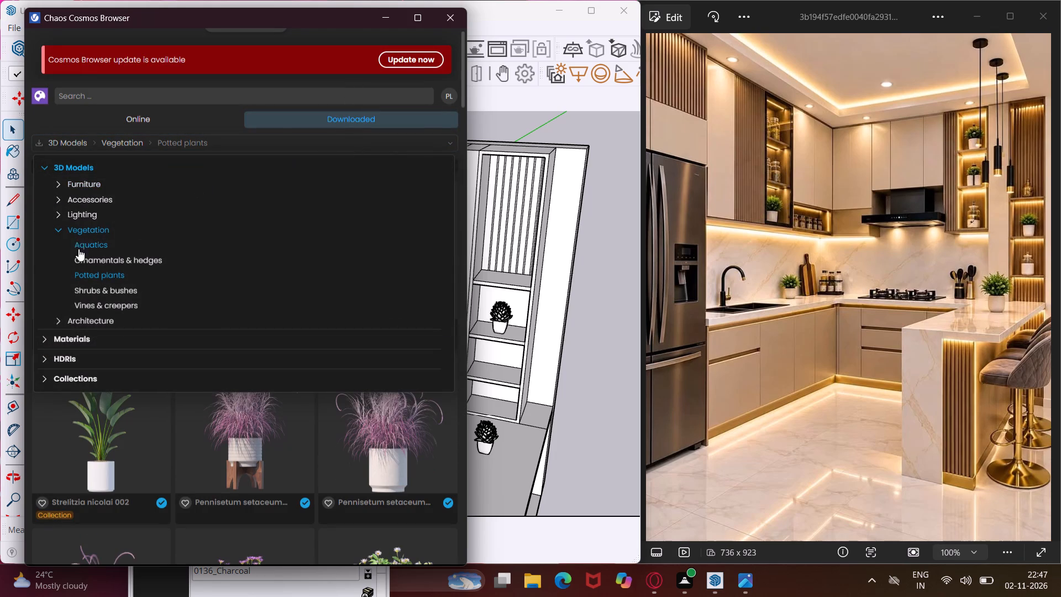
click(67, 202)
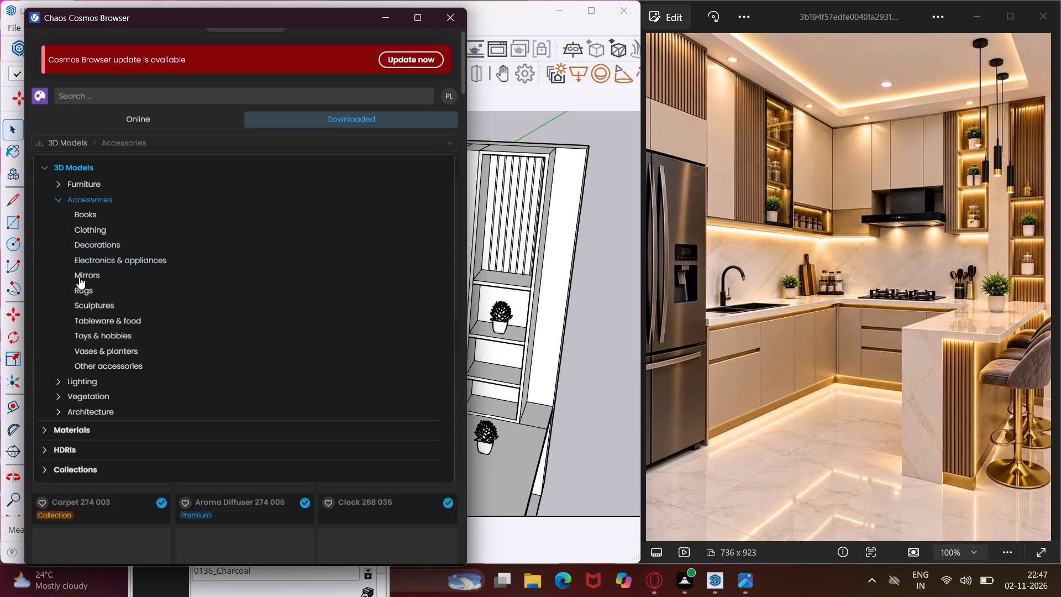
click(77, 247)
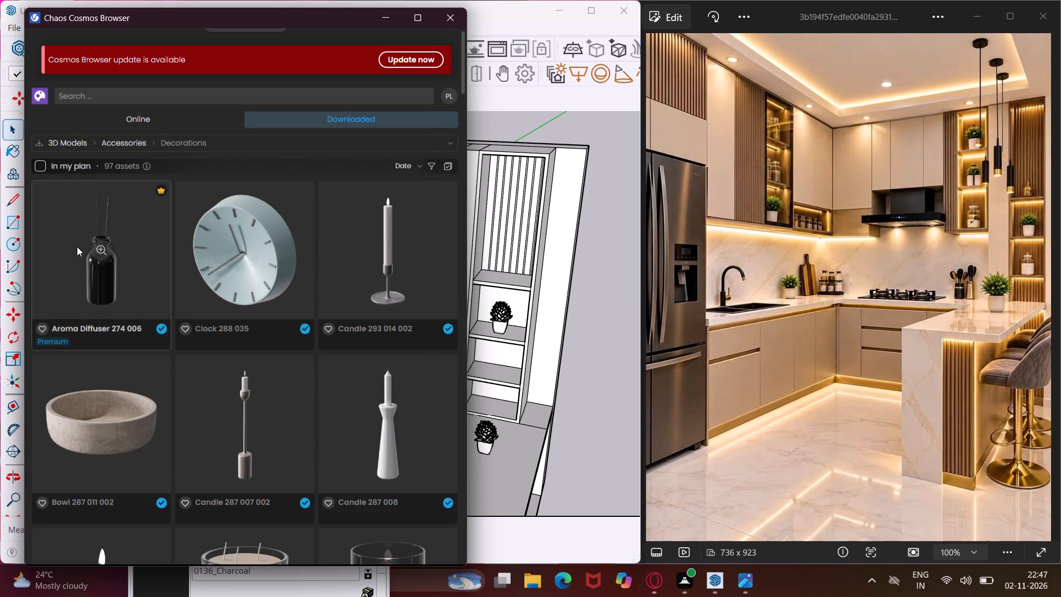
Import the Interior Props 221 031 vase and place it on the tall open unit's shelf below the potted plant.
scroll(77, 251, down, 7)
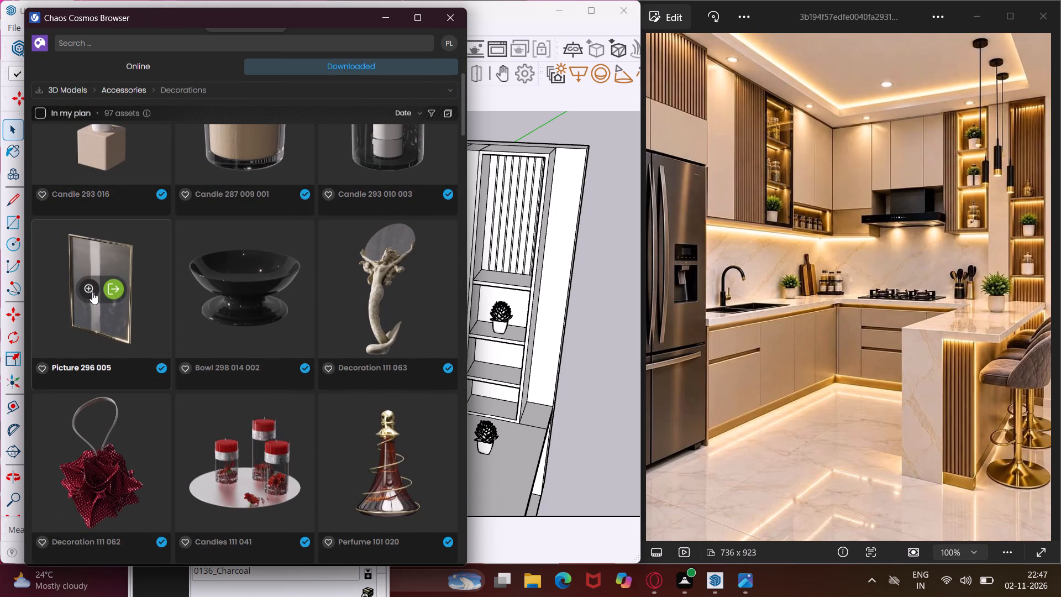
scroll(122, 300, down, 4)
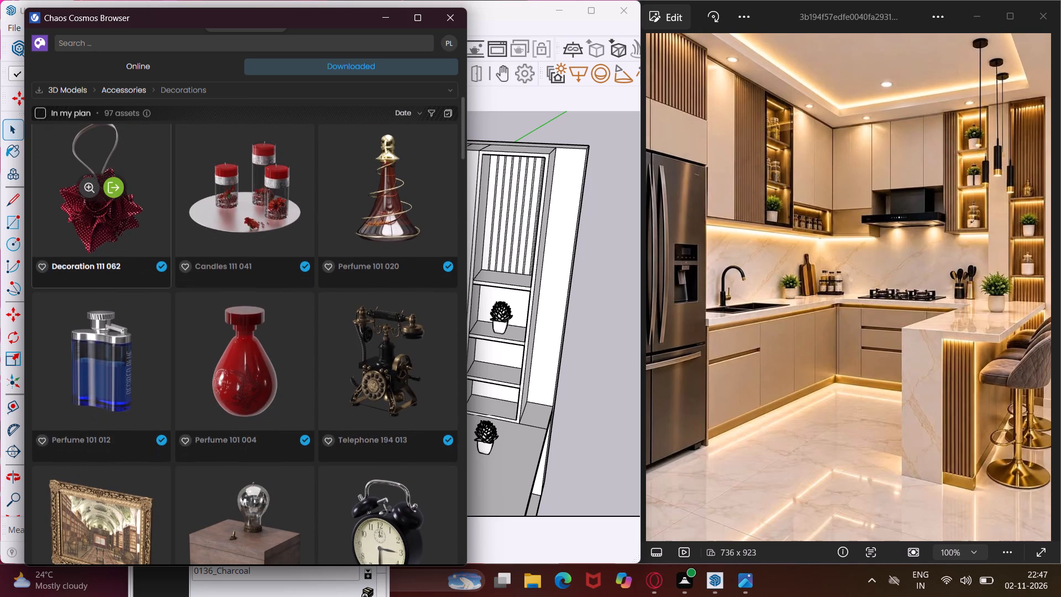
scroll(176, 296, down, 4)
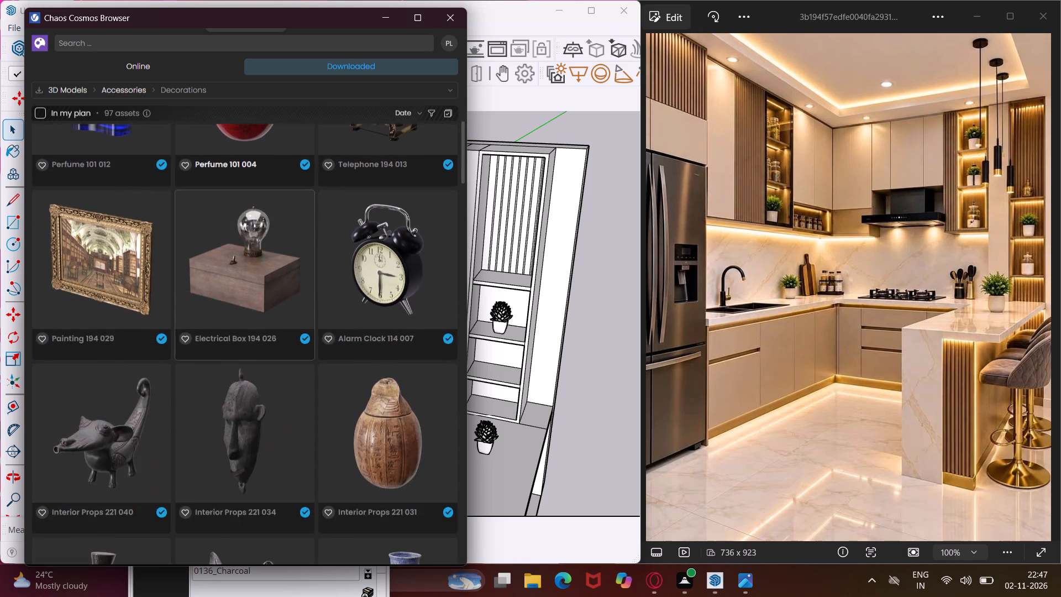
scroll(200, 320, down, 5)
scroll(200, 320, up, 2)
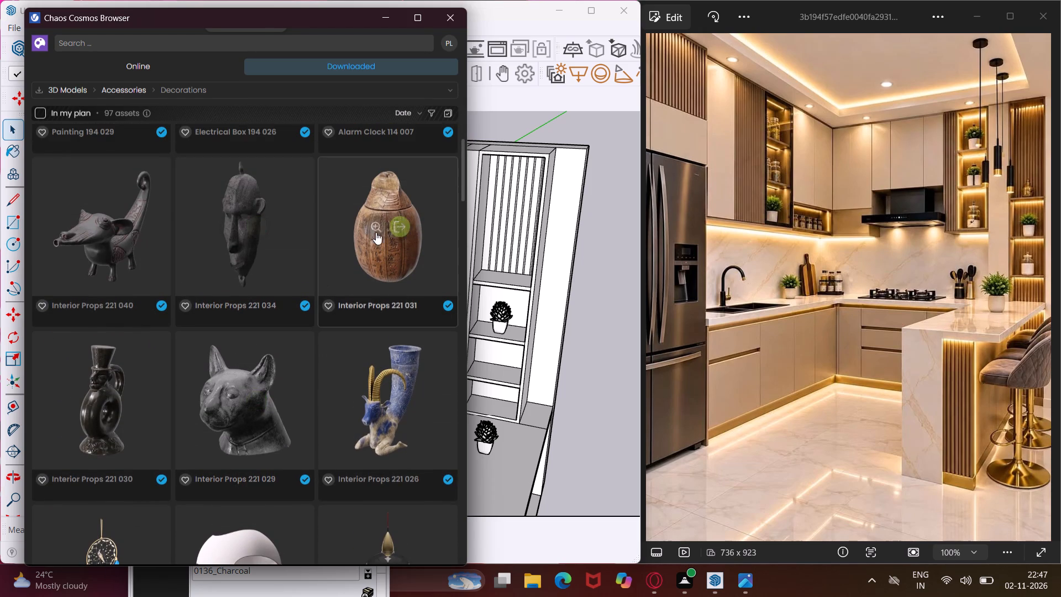
click(397, 216)
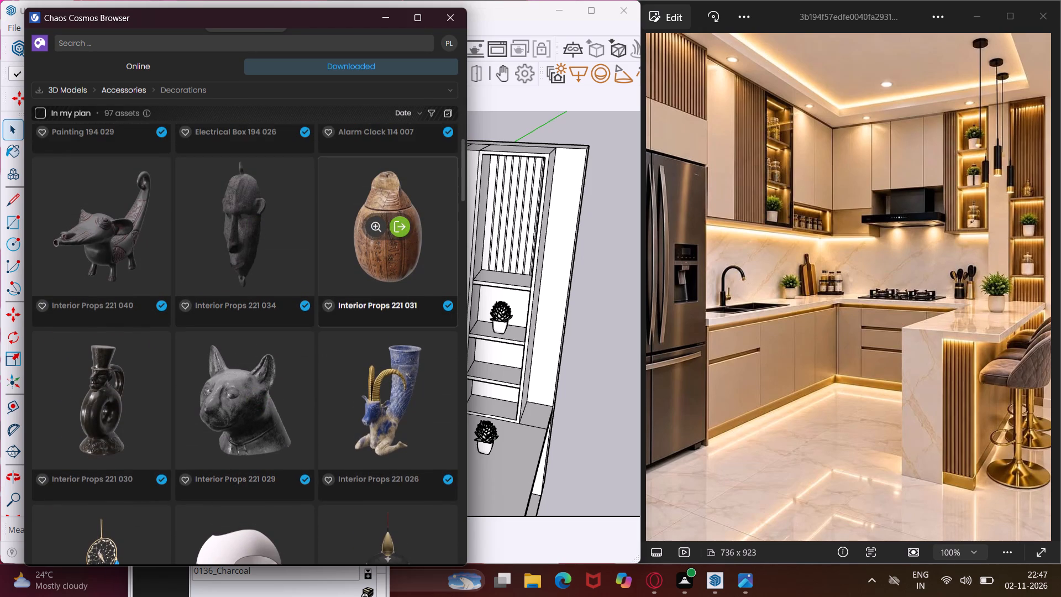
click(398, 224)
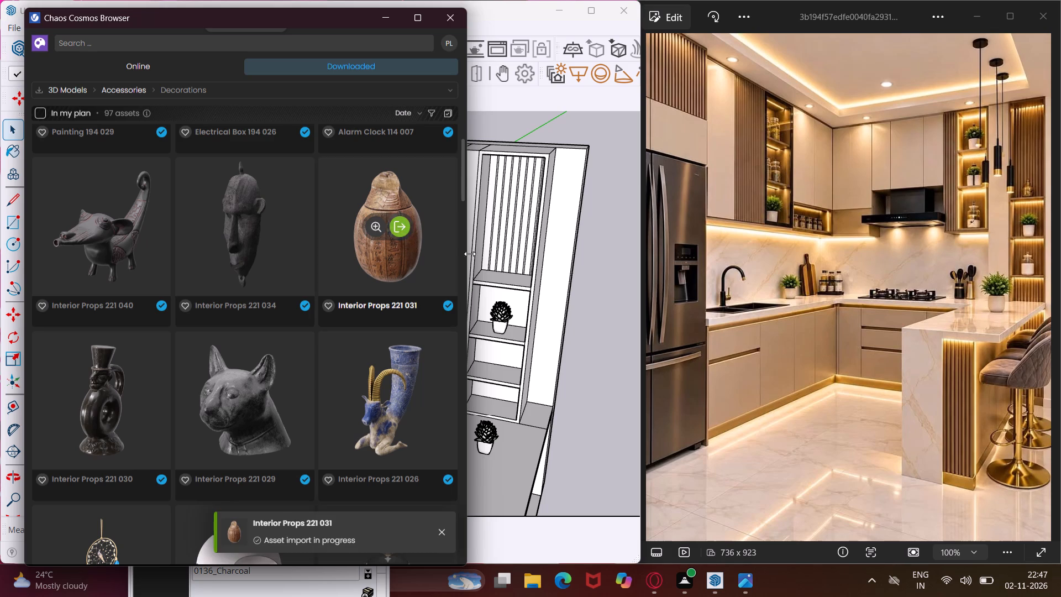
scroll(498, 368, up, 3)
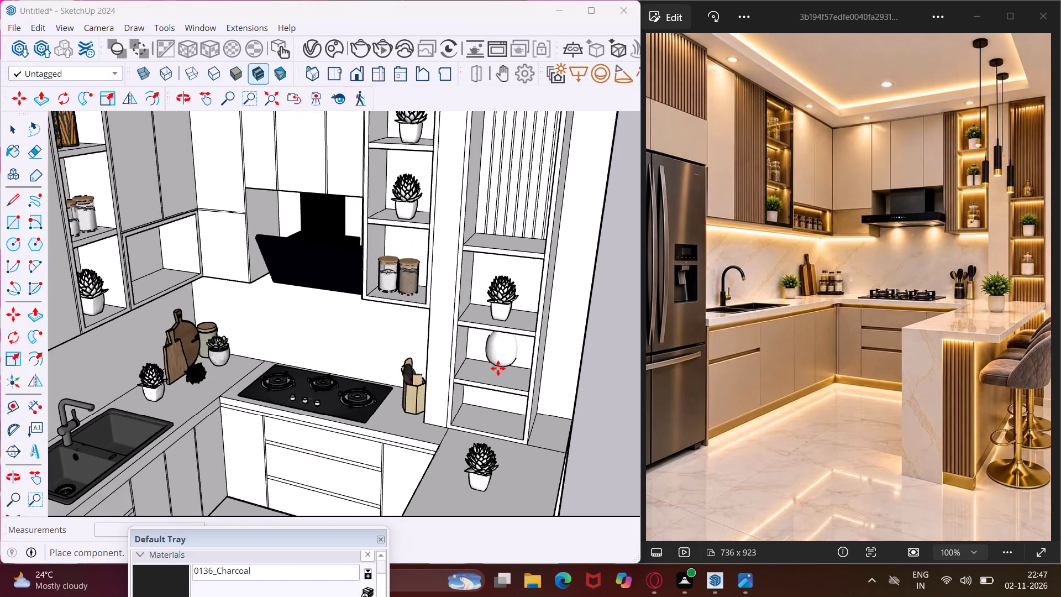
scroll(498, 368, up, 8)
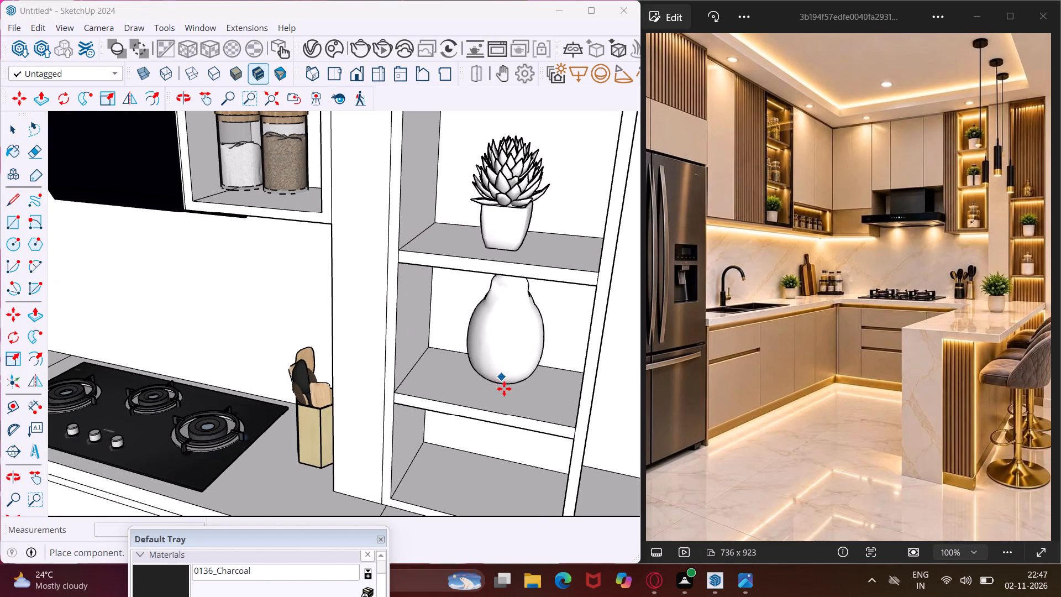
click(497, 399)
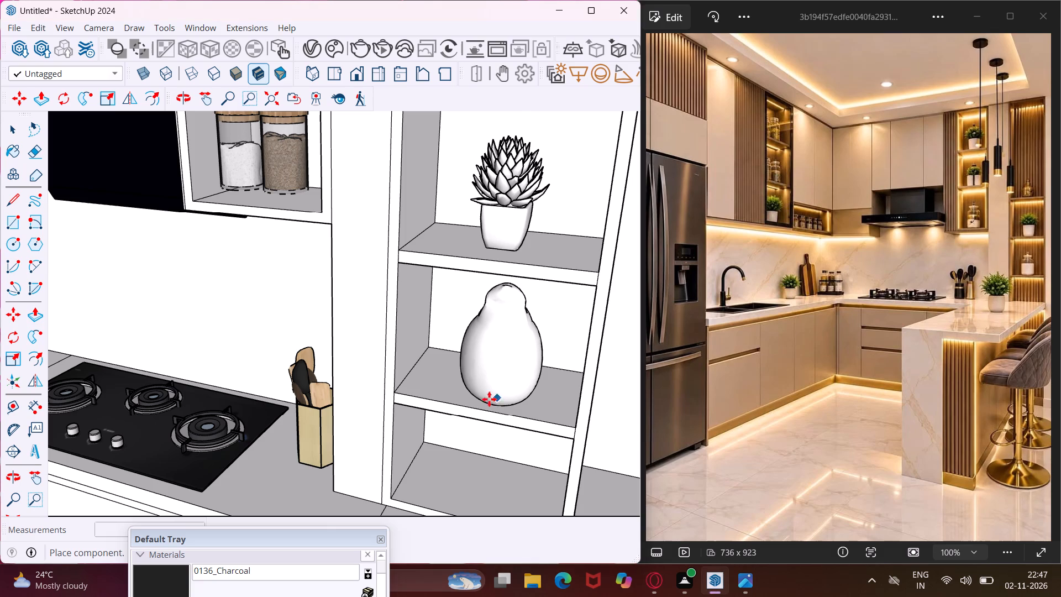
Place three more Interior Props 221 031 vases in a row in the open wall niche above the cutting boards and end the placement.
scroll(422, 404, down, 9)
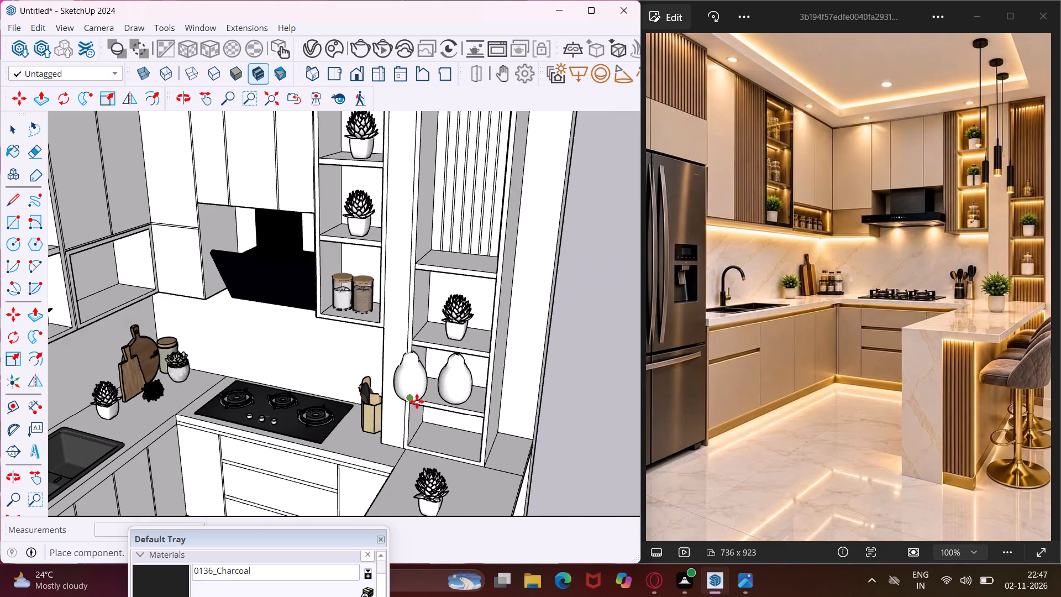
scroll(412, 400, down, 4)
middle_drag(385, 395, 186, 424)
scroll(253, 290, up, 12)
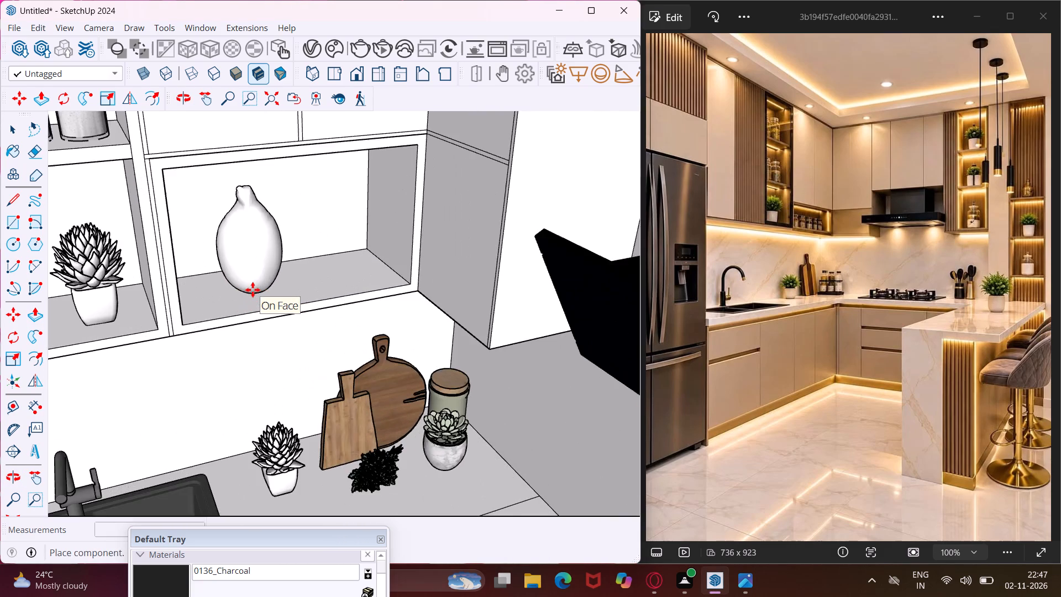
scroll(253, 290, up, 4)
click(400, 275)
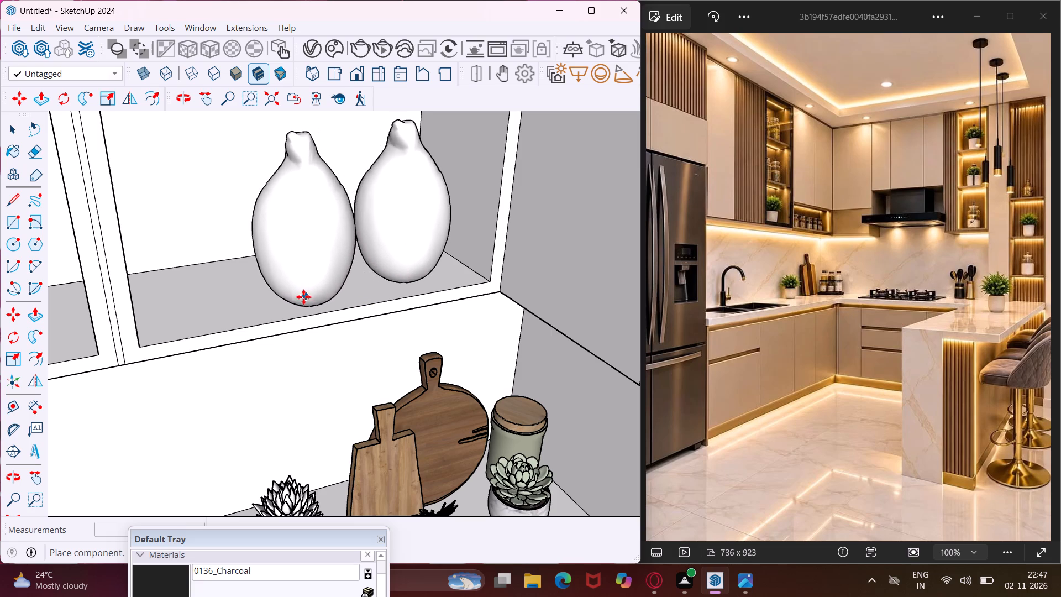
click(303, 297)
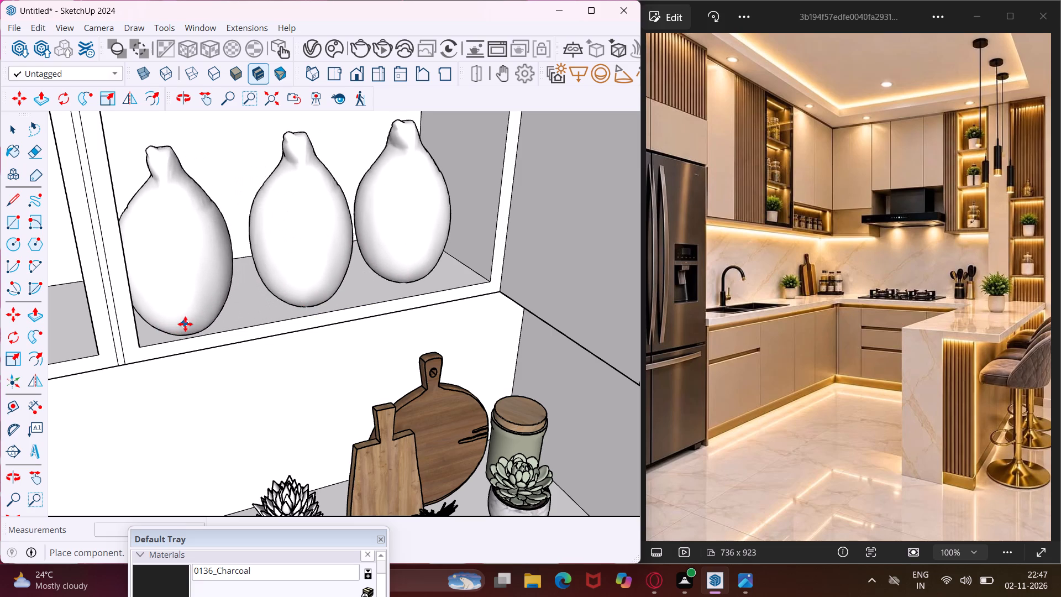
click(194, 316)
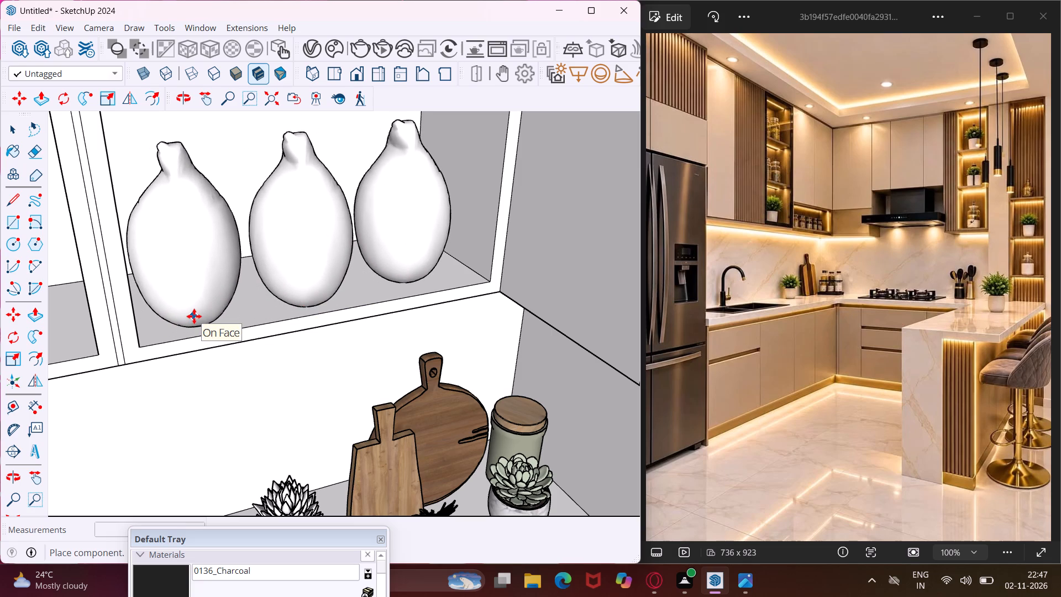
key(Escape)
Review the vases in the kitchen and look through the downloaded Decorations models for another shelf item, comparing with the reference image.
scroll(248, 324, down, 6)
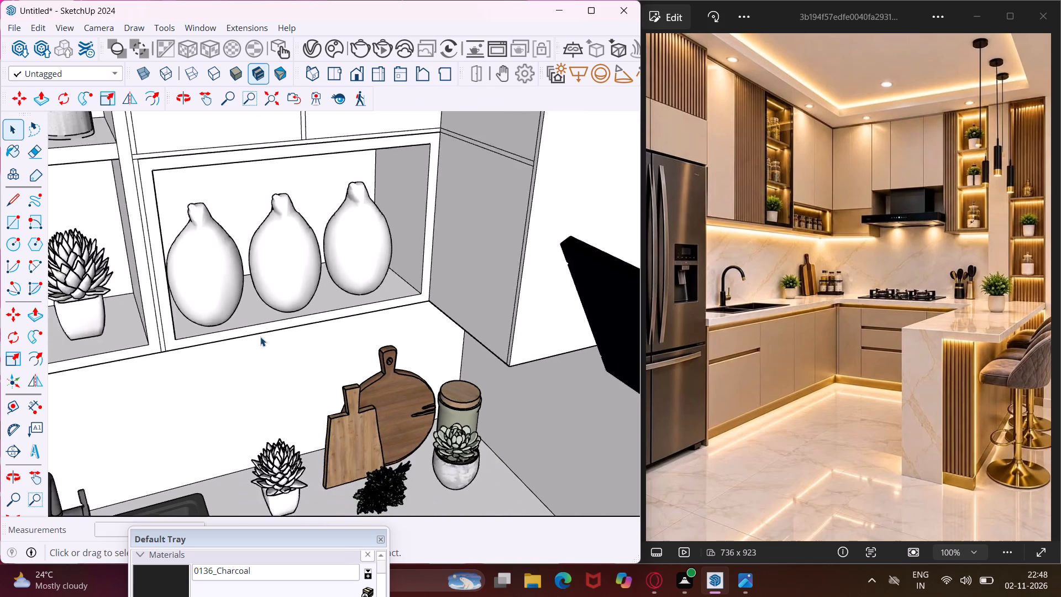
middle_drag(263, 340, 366, 349)
scroll(338, 344, down, 4)
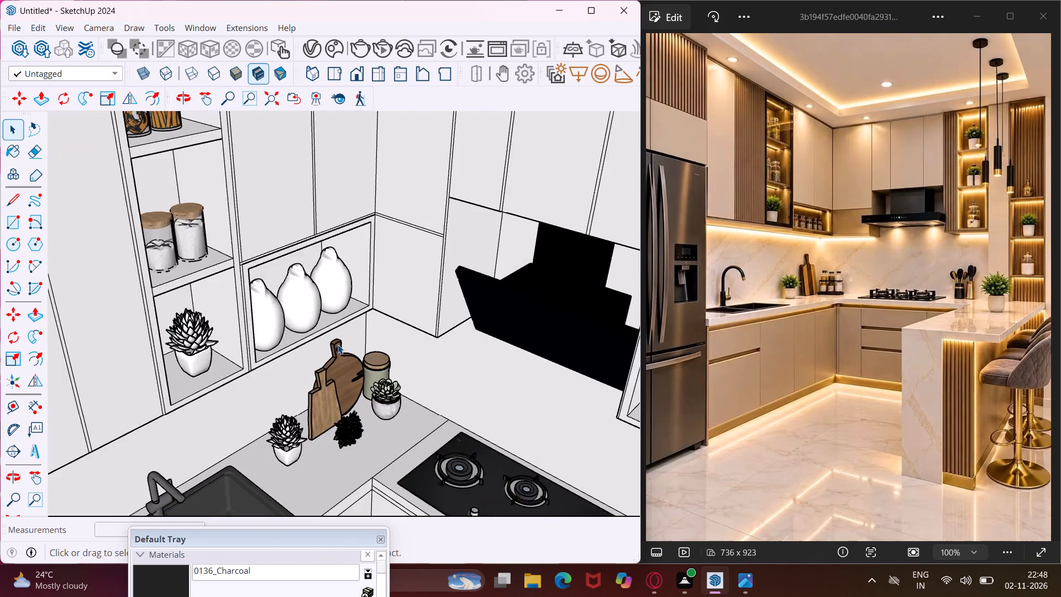
scroll(335, 344, down, 6)
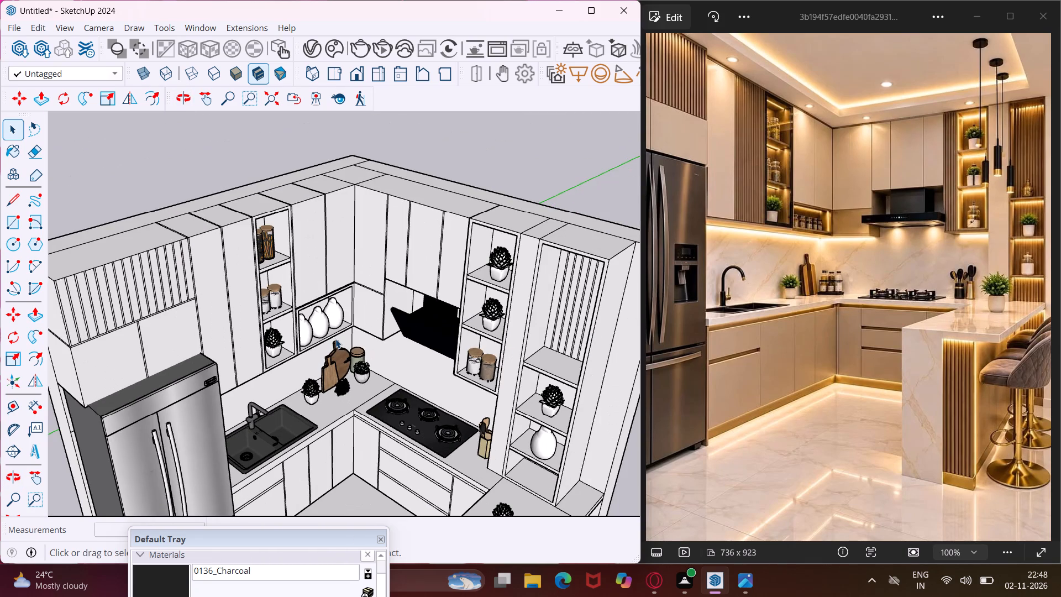
click(337, 45)
scroll(324, 145, down, 3)
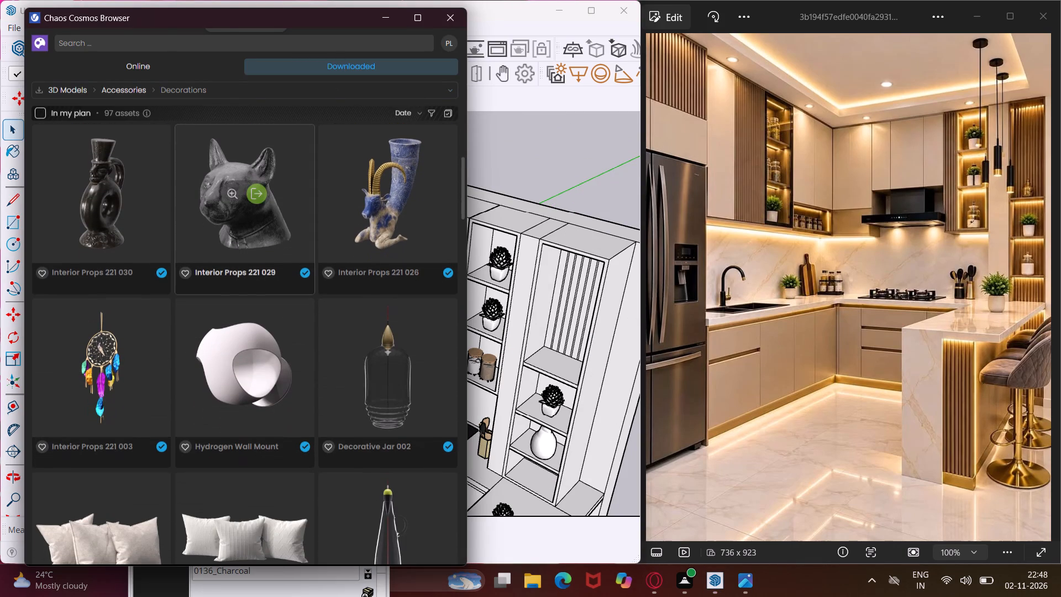
scroll(268, 240, down, 2)
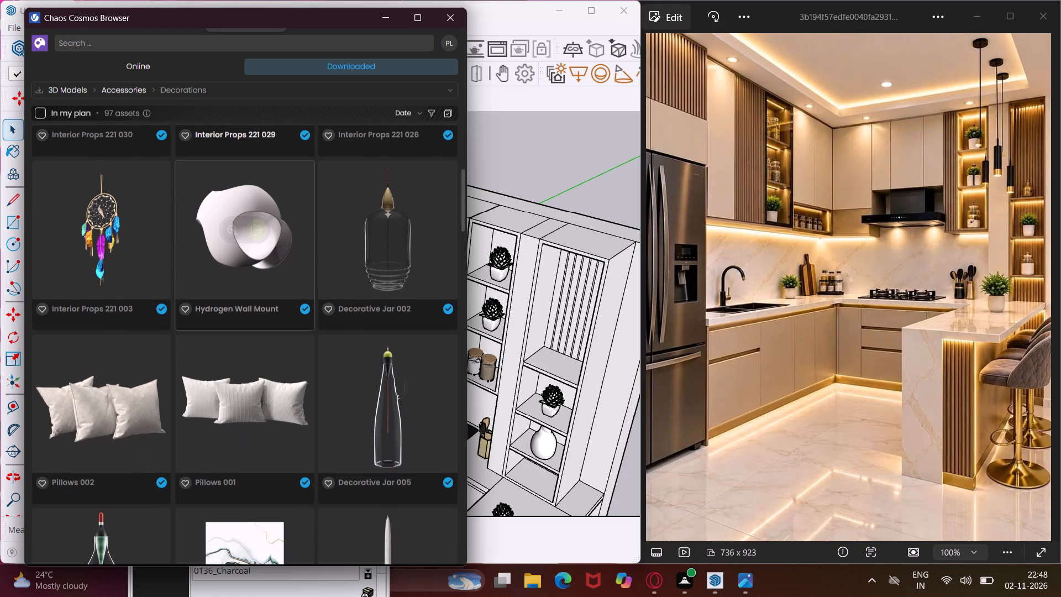
scroll(268, 240, down, 4)
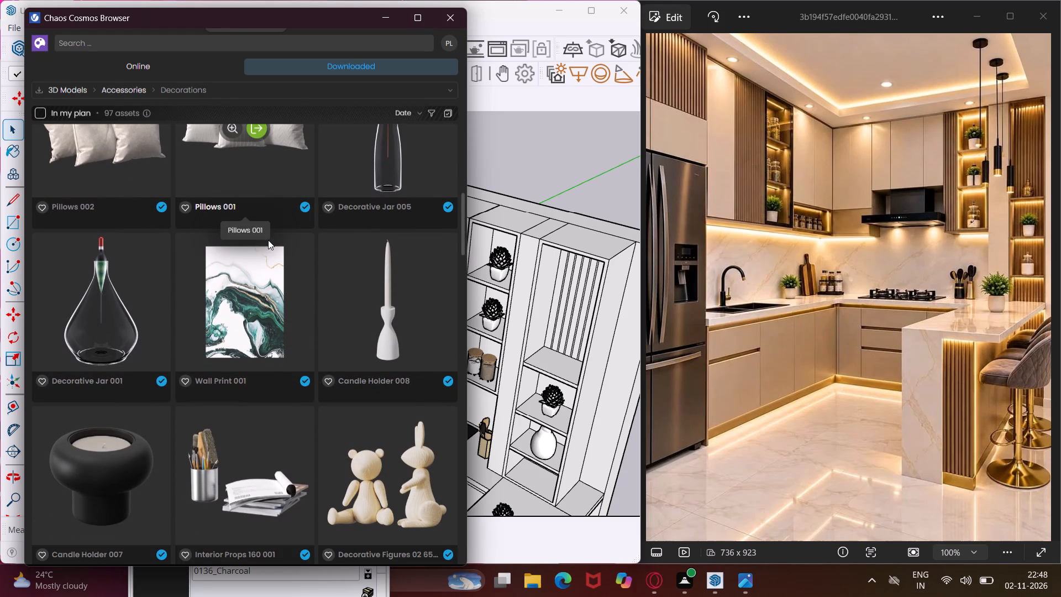
scroll(268, 240, down, 3)
scroll(230, 302, down, 2)
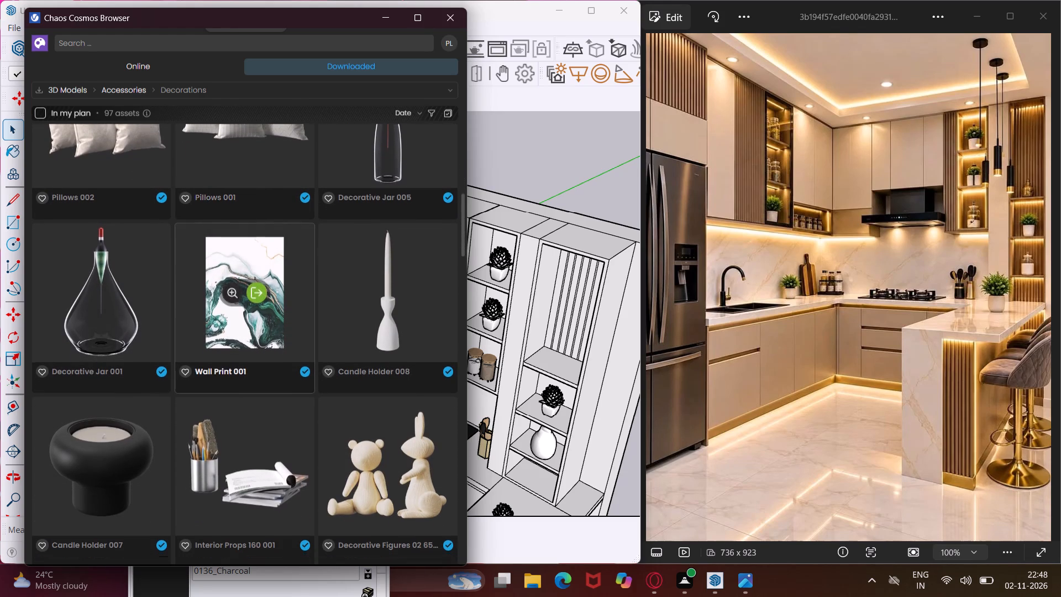
scroll(230, 302, down, 4)
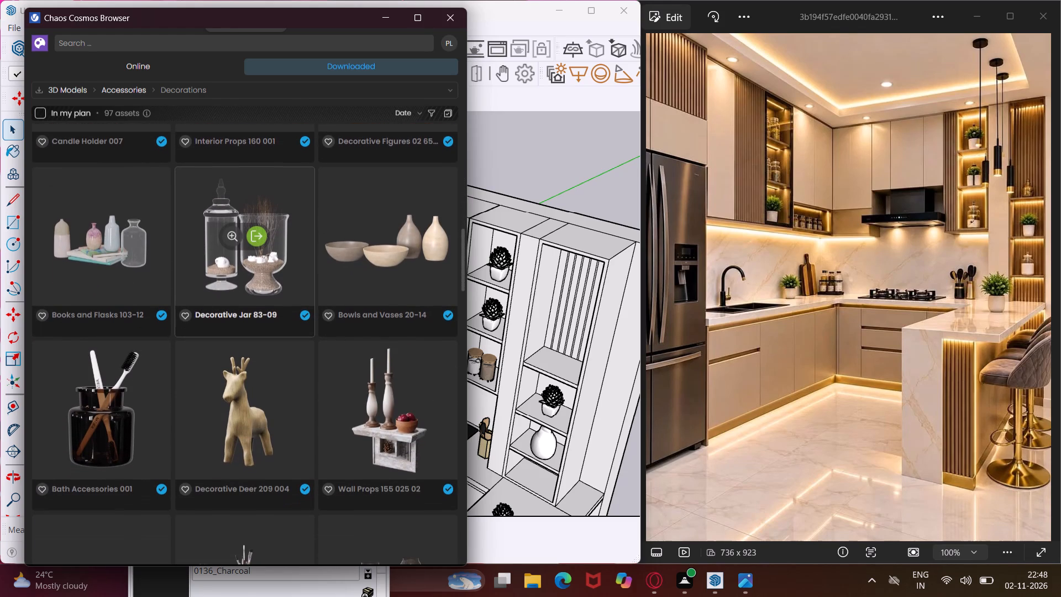
scroll(230, 302, down, 1)
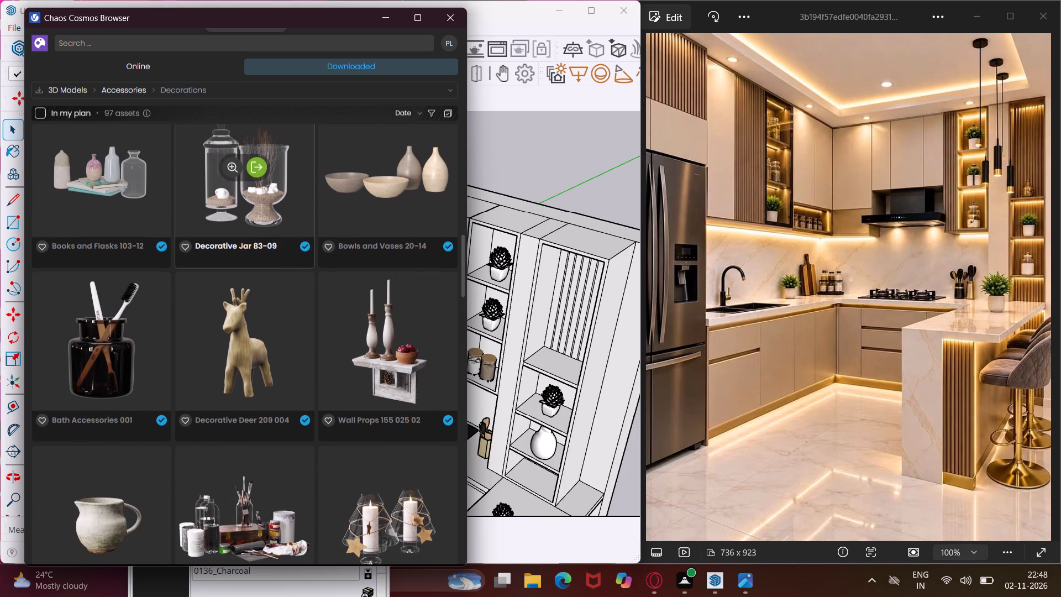
scroll(230, 302, down, 3)
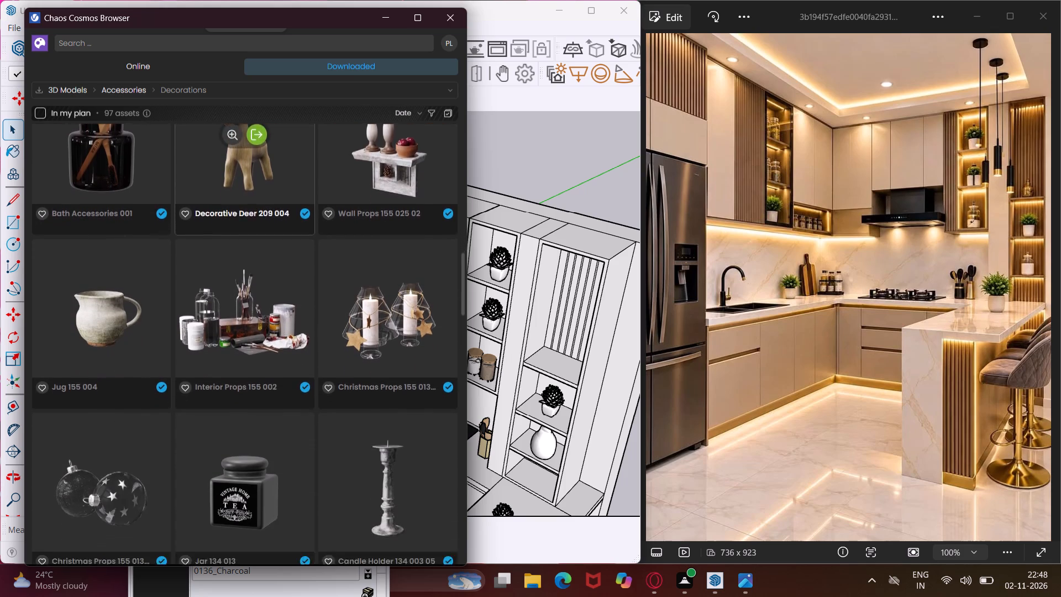
scroll(230, 302, down, 3)
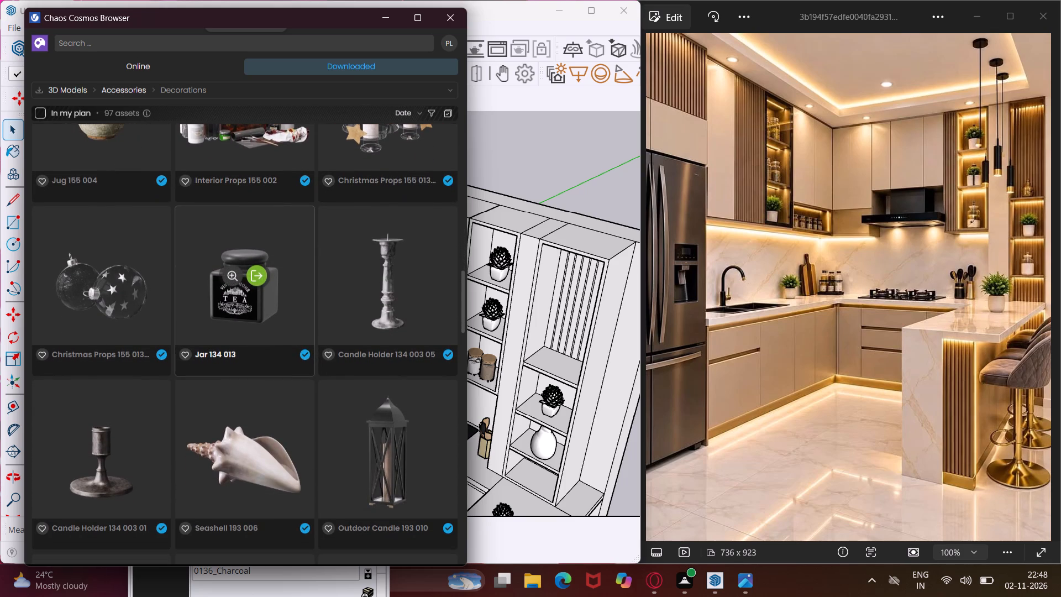
scroll(230, 302, down, 2)
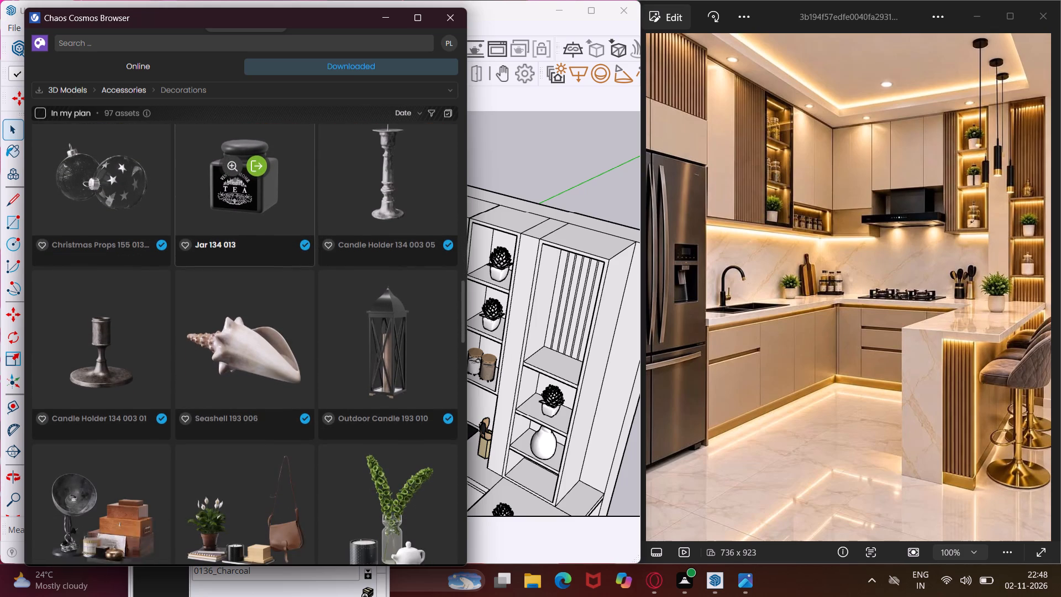
scroll(164, 319, up, 3)
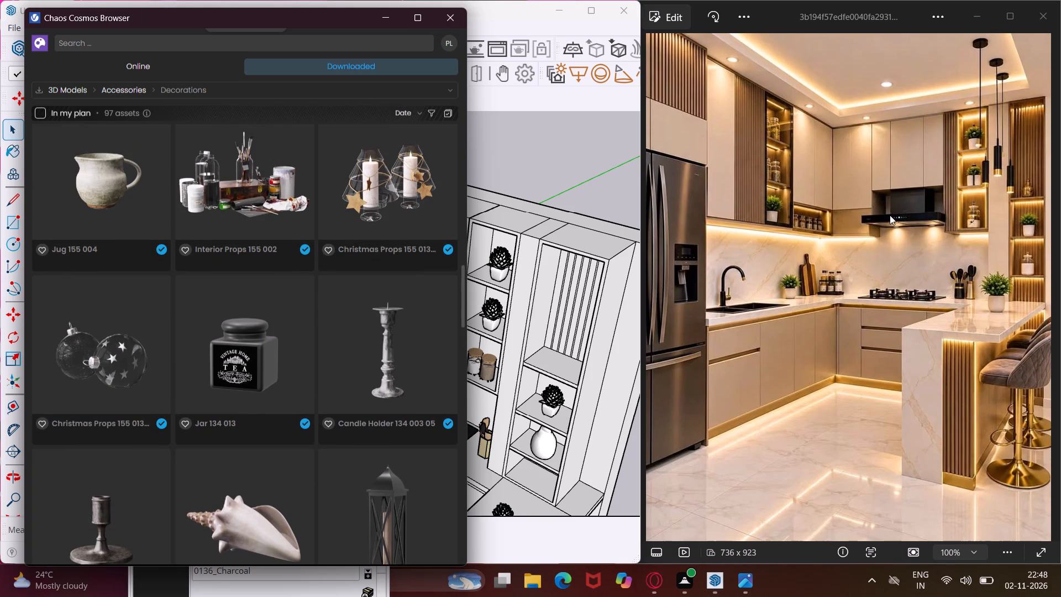
scroll(1010, 193, up, 5)
Import the Bathroom Fixture 02 22-64 bowl and place it on the tall open unit's shelf below the fluted panel.
scroll(272, 328, down, 4)
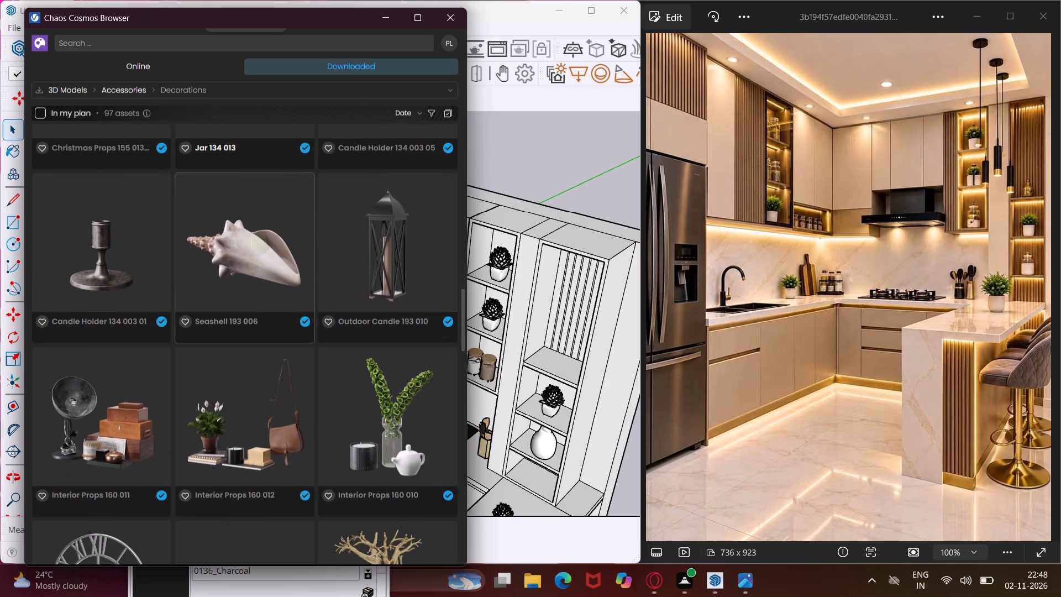
scroll(267, 326, down, 7)
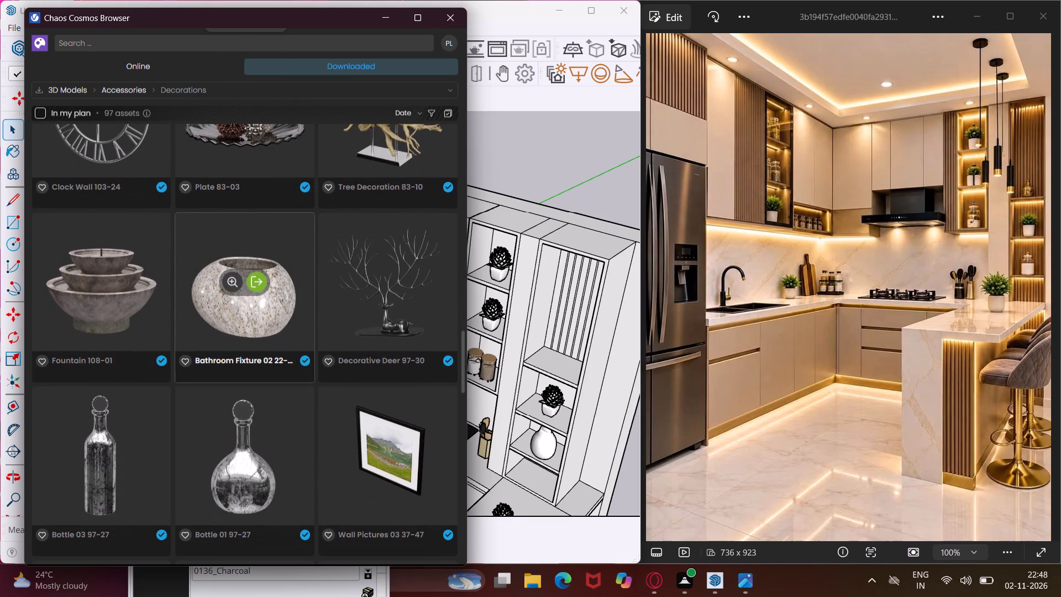
click(255, 280)
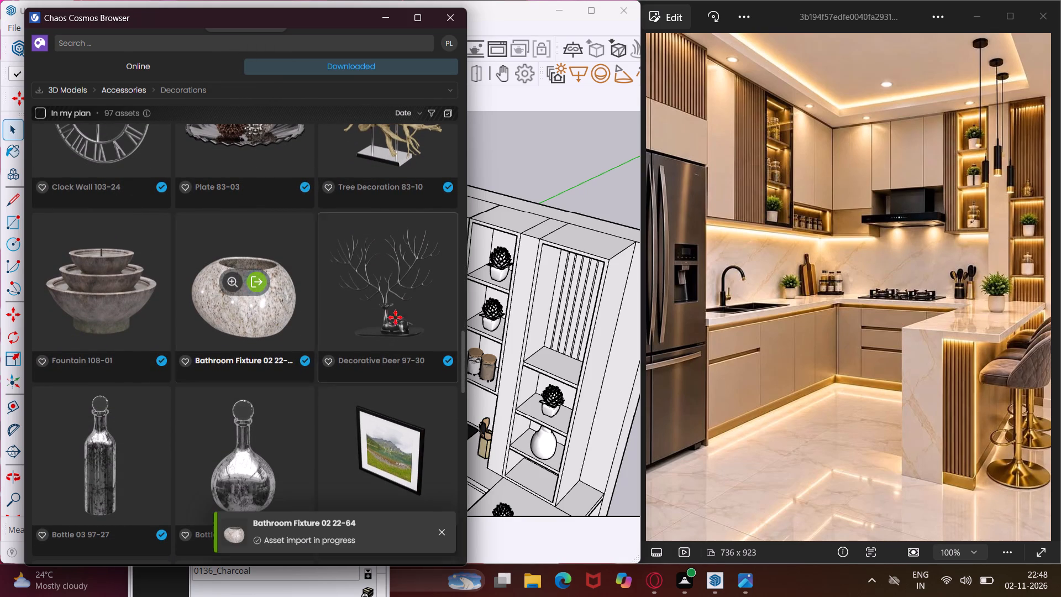
middle_drag(403, 317, 484, 331)
scroll(580, 333, up, 2)
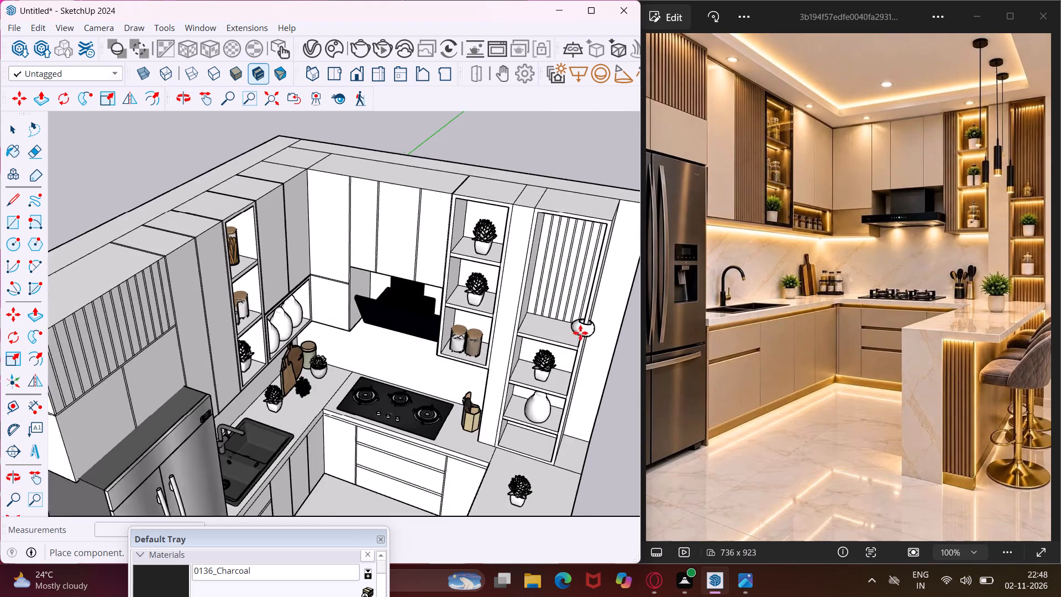
scroll(580, 333, up, 5)
click(533, 335)
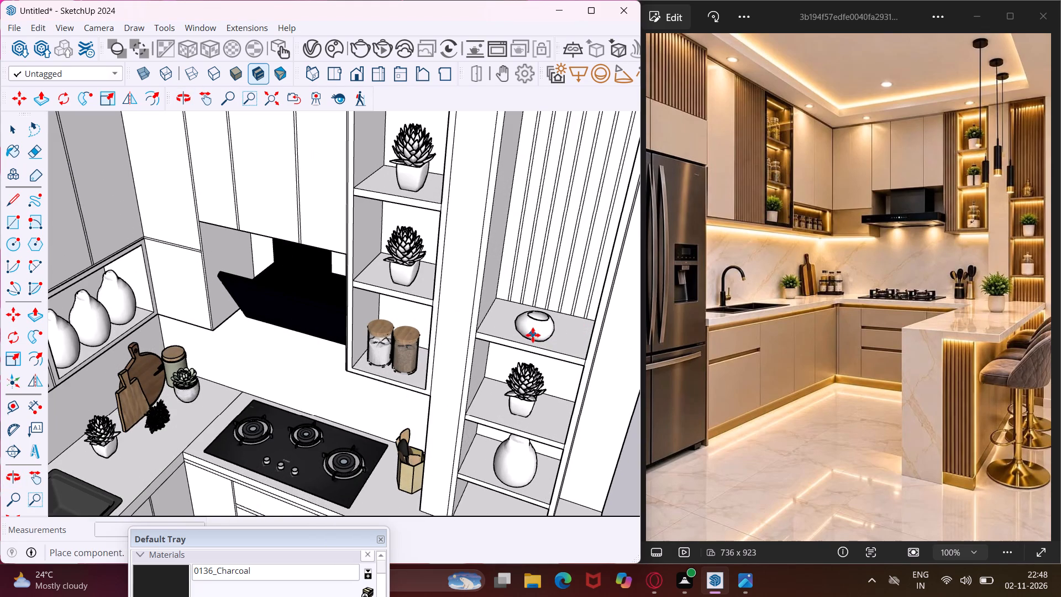
key(Escape)
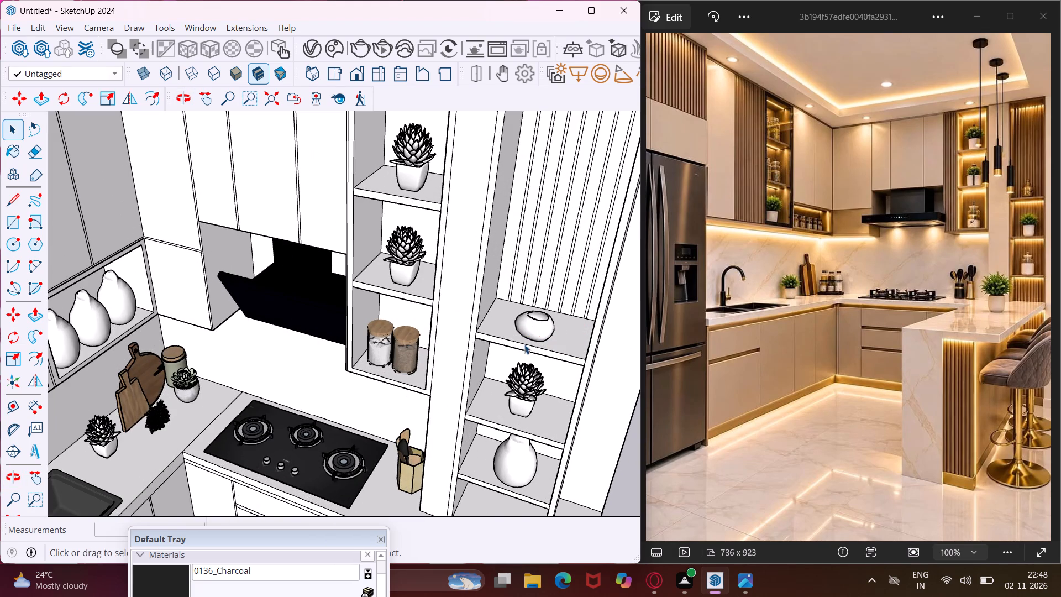
Erase the seam lines across the underside of the wall cabinets, from the refrigerator end to the corner beside the hood.
scroll(448, 437, down, 4)
middle_drag(404, 466, 458, 349)
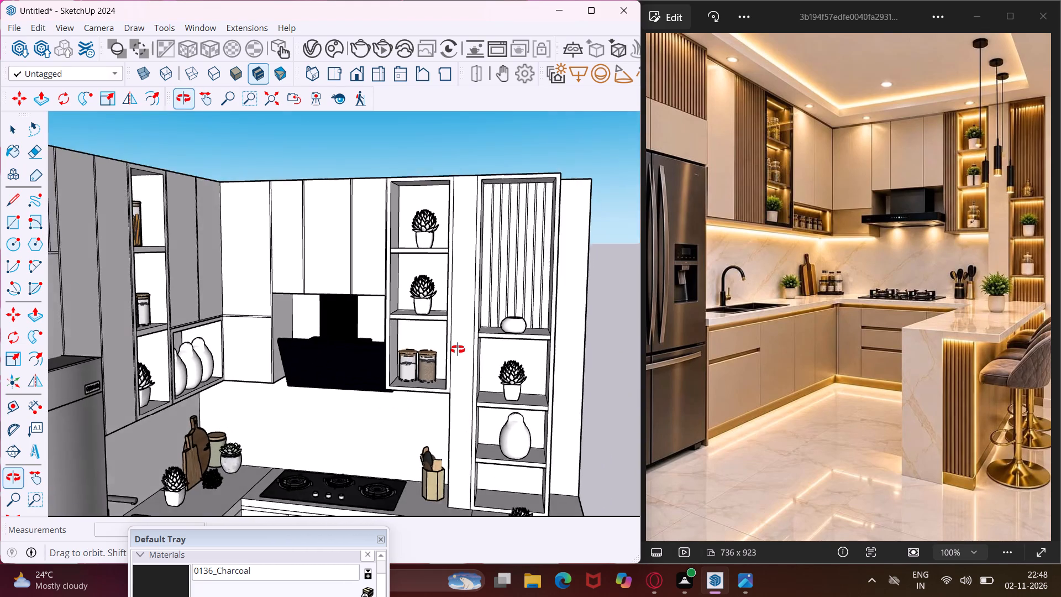
middle_drag(458, 349, 477, 289)
scroll(477, 289, down, 7)
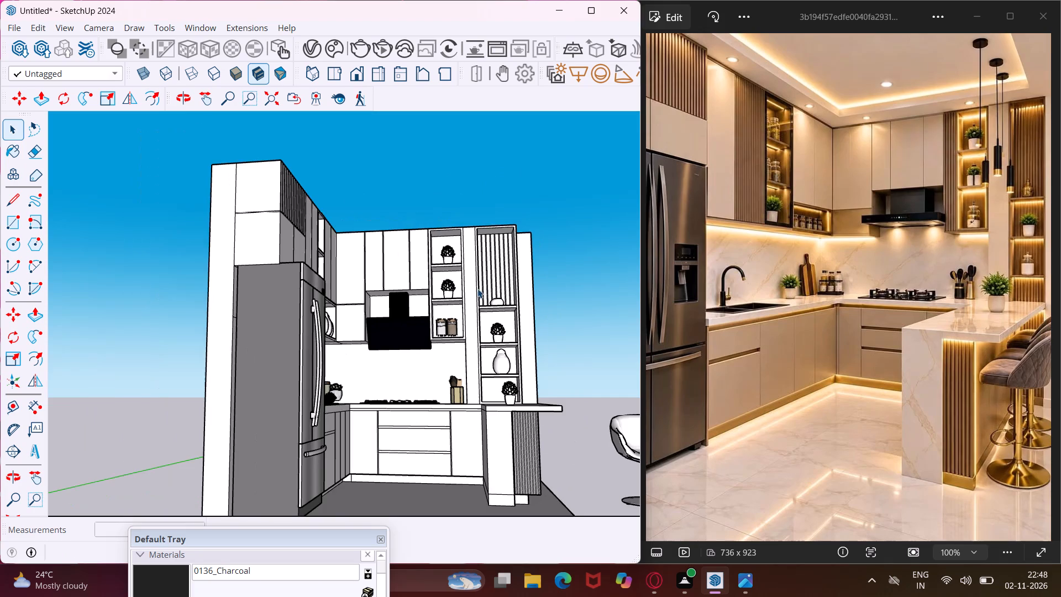
middle_drag(470, 312, 276, 358)
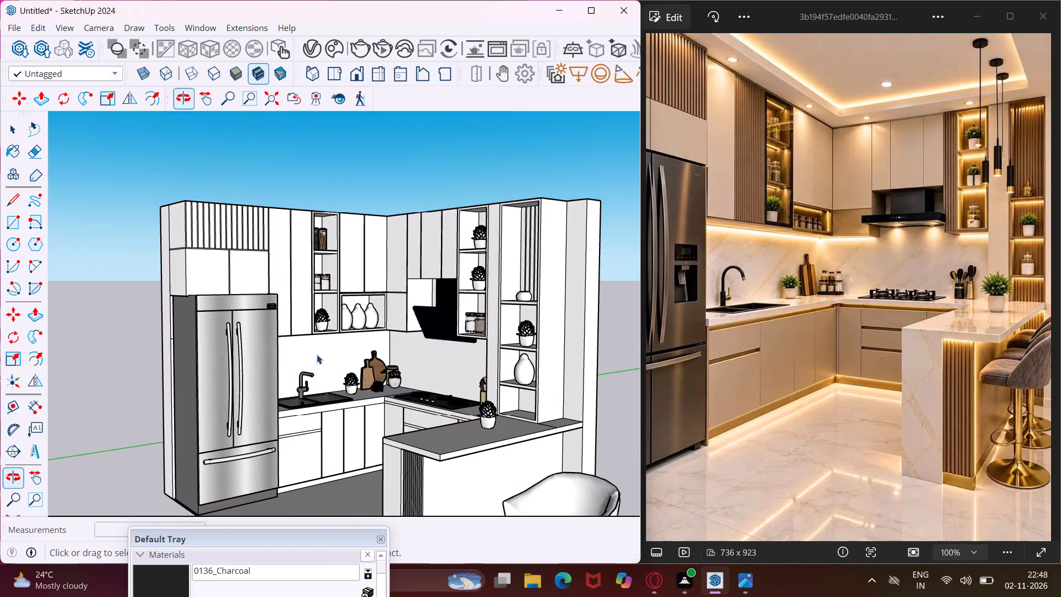
scroll(327, 348, up, 10)
middle_drag(328, 345, 301, 304)
scroll(227, 305, up, 3)
middle_drag(207, 290, 204, 274)
scroll(204, 274, up, 1)
key(e)
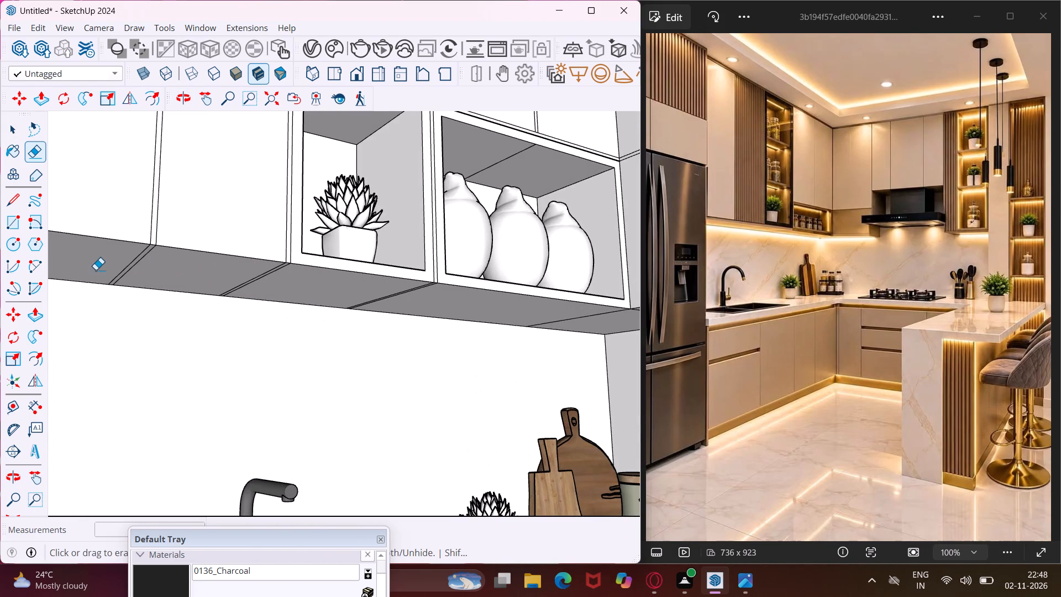
scroll(96, 270, up, 2)
drag(135, 255, 307, 287)
drag(402, 299, 475, 301)
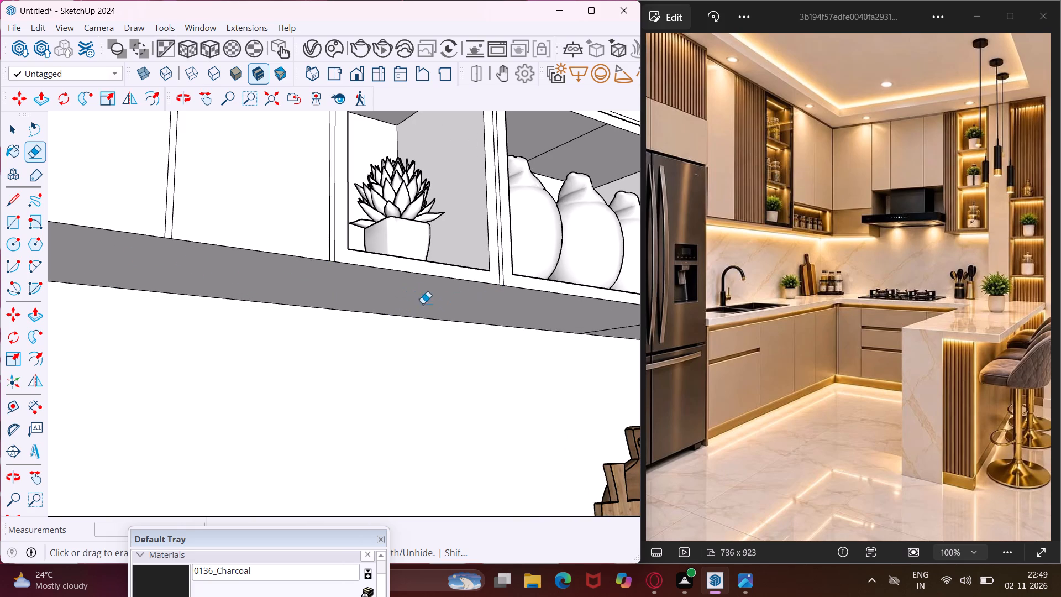
scroll(343, 300, down, 4)
scroll(534, 322, up, 3)
drag(548, 323, 559, 318)
scroll(392, 307, down, 8)
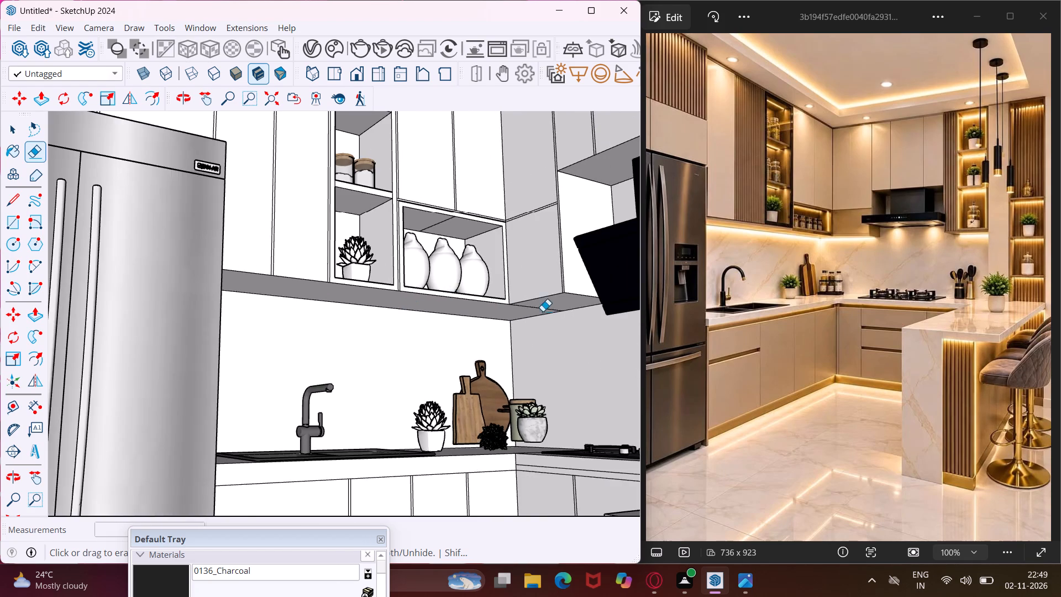
scroll(549, 313, up, 6)
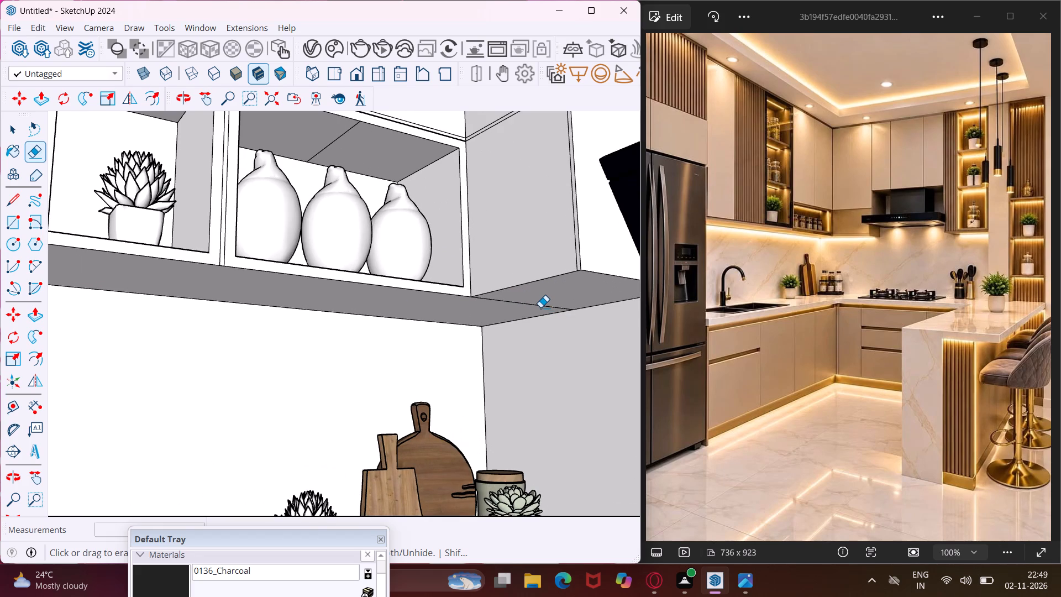
click(540, 307)
key(Escape)
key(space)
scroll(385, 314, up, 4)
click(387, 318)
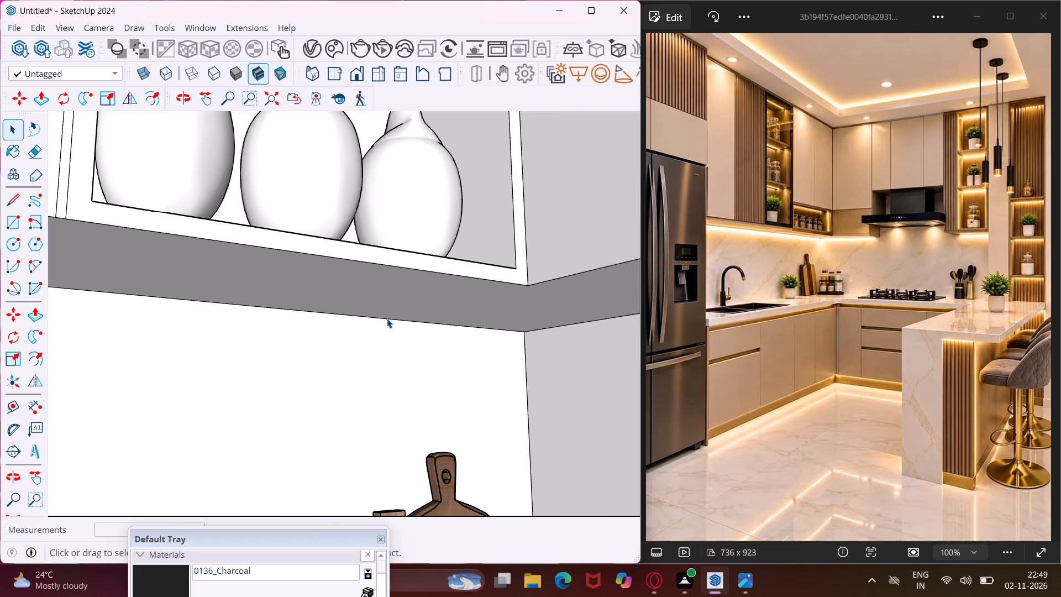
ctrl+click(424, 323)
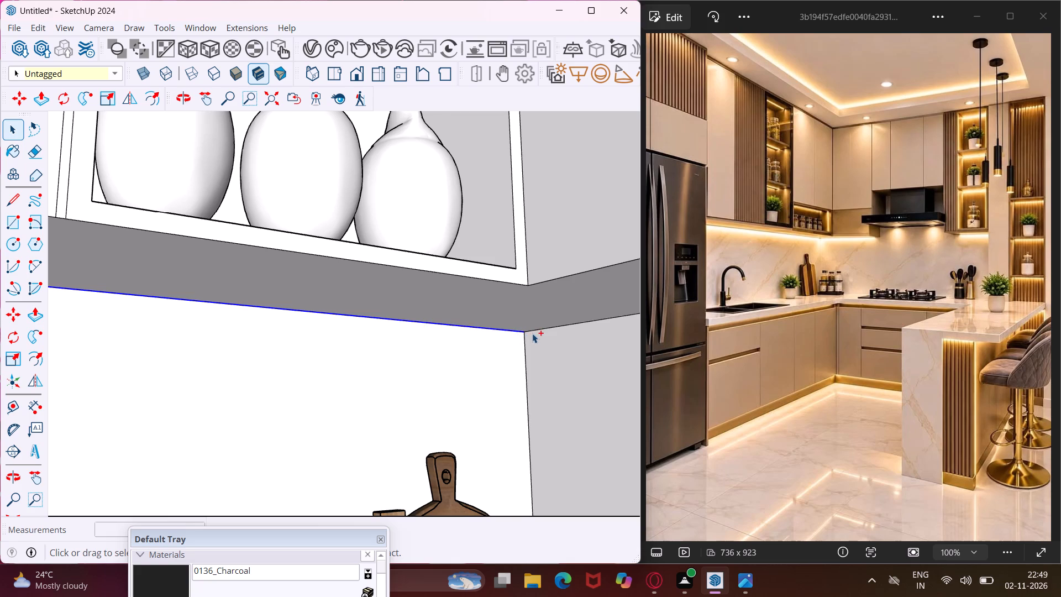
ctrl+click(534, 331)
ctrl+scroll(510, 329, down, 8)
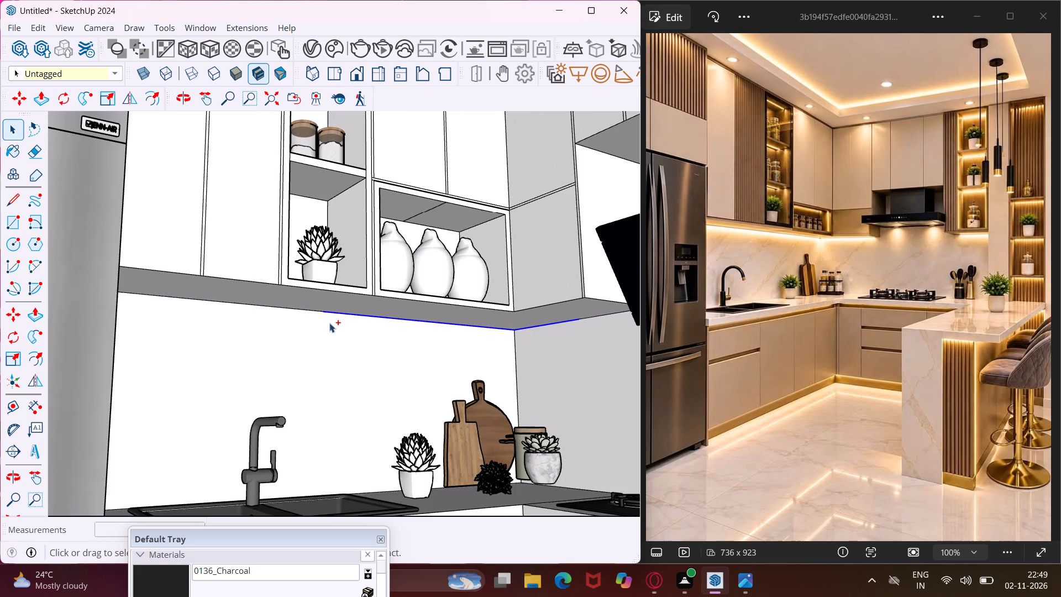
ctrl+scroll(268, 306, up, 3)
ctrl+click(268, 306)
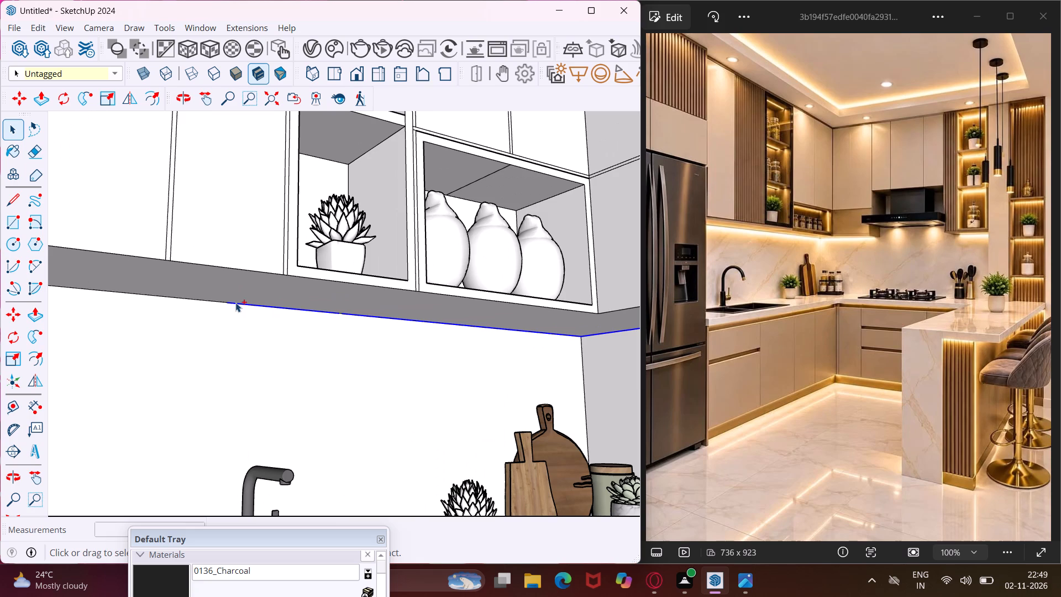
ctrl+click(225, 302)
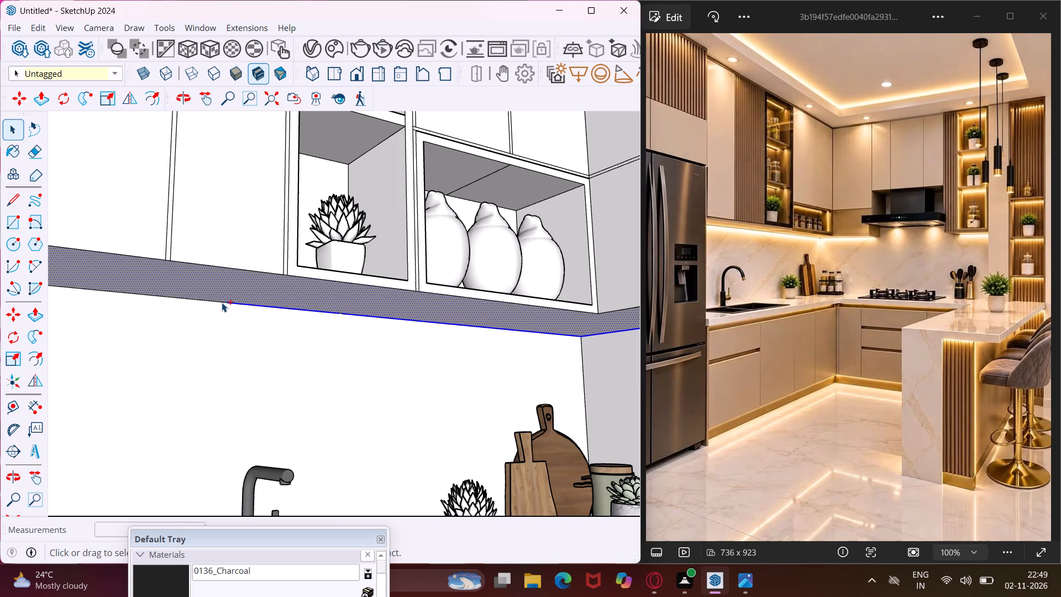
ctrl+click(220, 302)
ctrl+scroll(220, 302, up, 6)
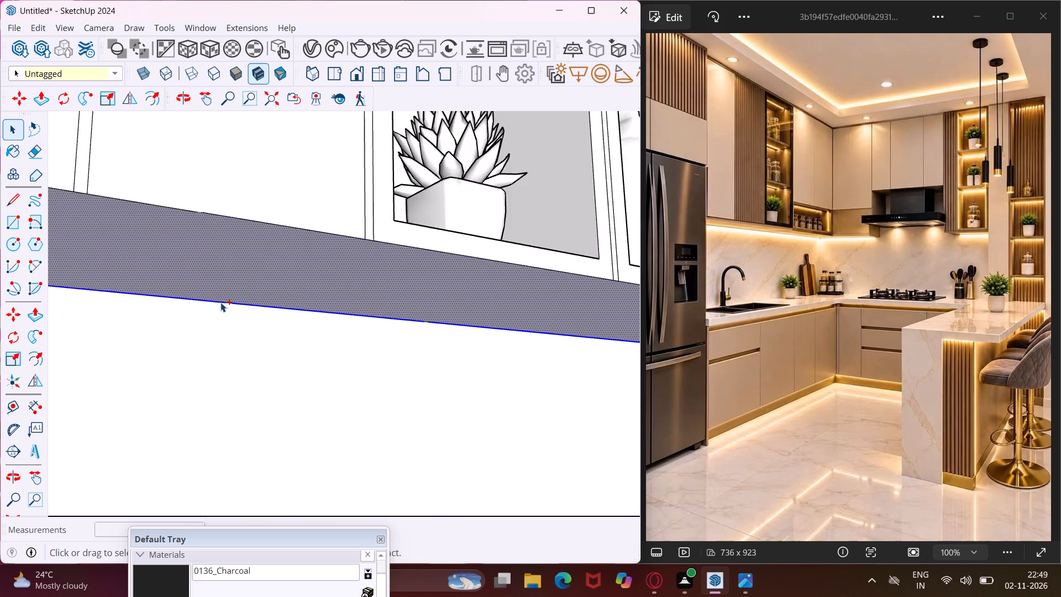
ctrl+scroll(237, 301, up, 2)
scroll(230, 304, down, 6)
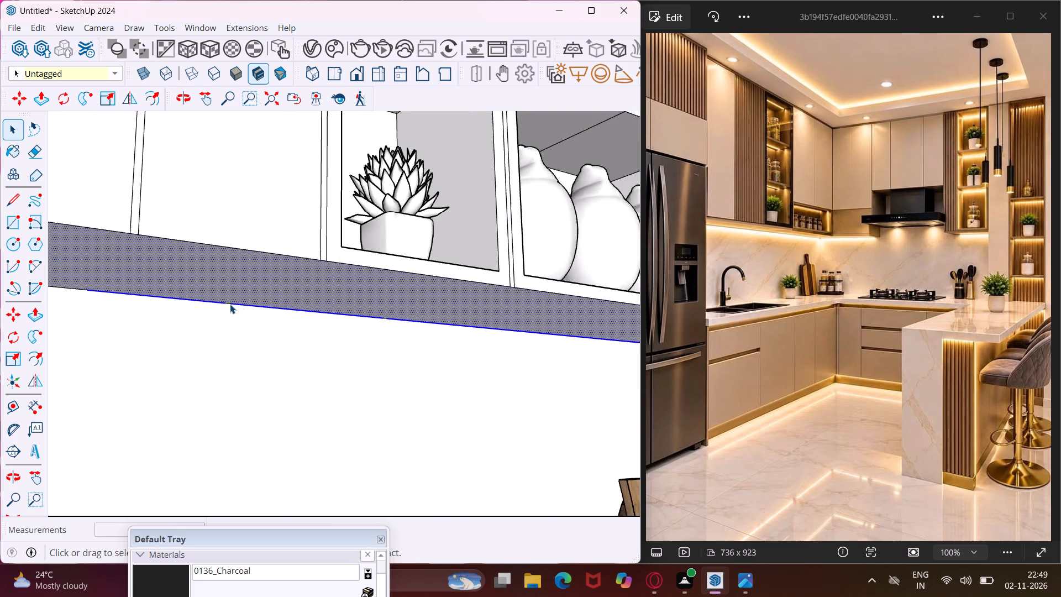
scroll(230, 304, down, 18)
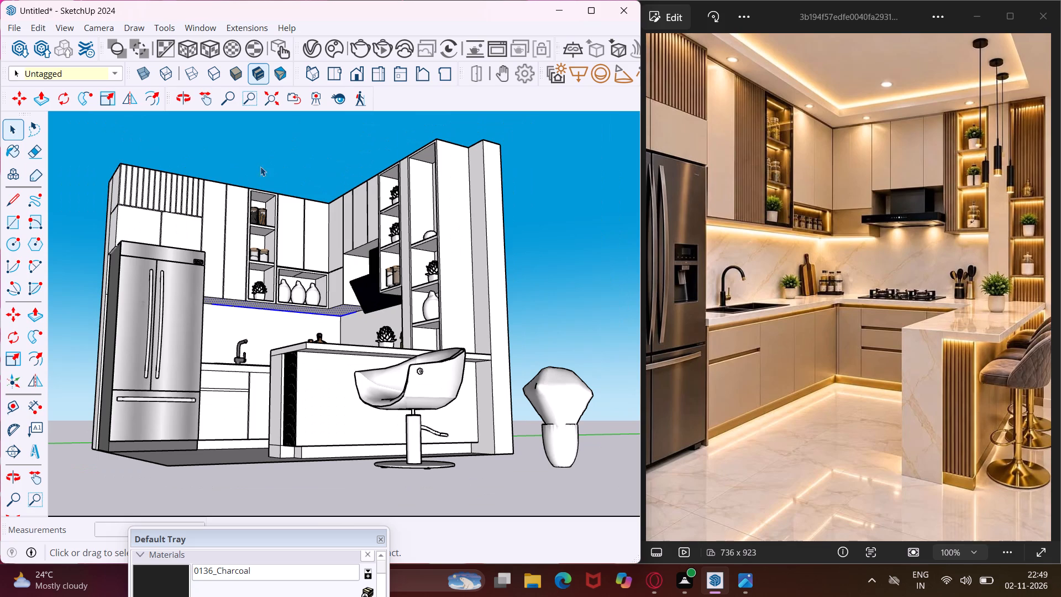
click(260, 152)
Offset the outline of the wall cabinets' underside face inward by 1".
scroll(242, 294, up, 8)
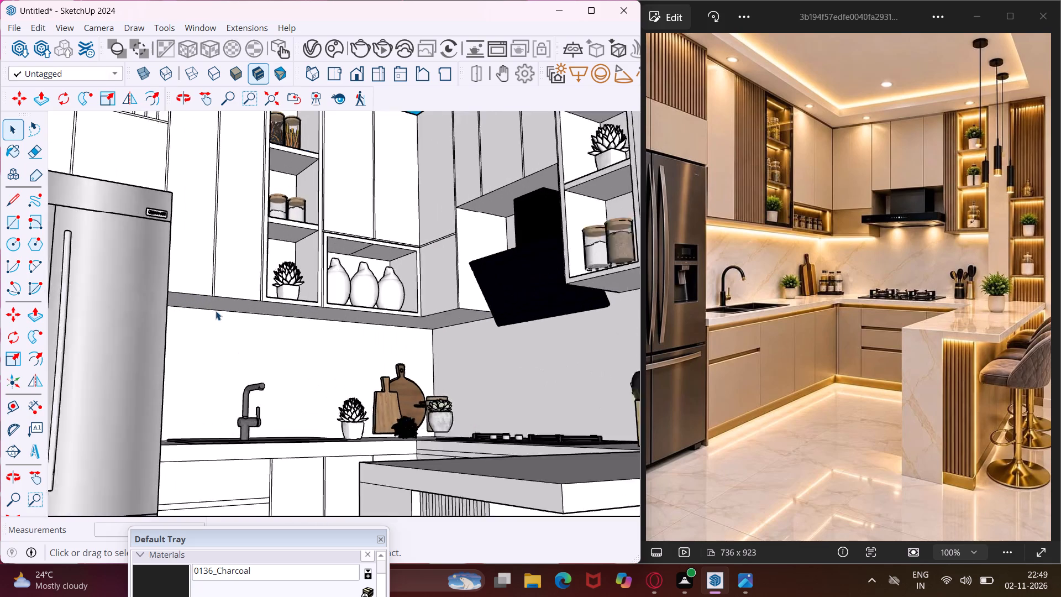
scroll(142, 322, up, 3)
scroll(191, 322, up, 1)
middle_drag(190, 322, 102, 327)
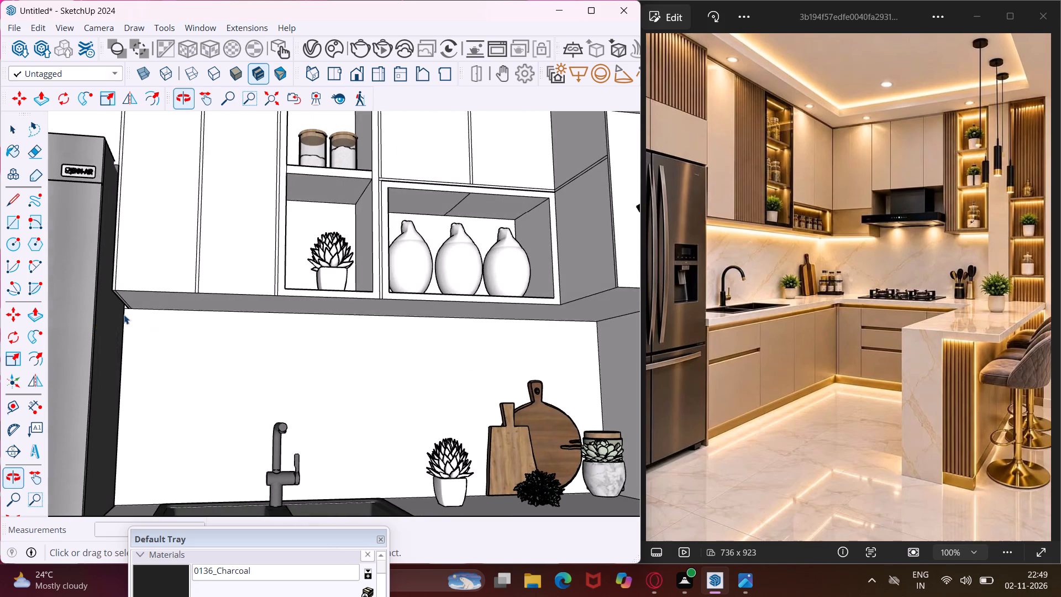
scroll(146, 298, up, 3)
middle_drag(146, 297, 153, 256)
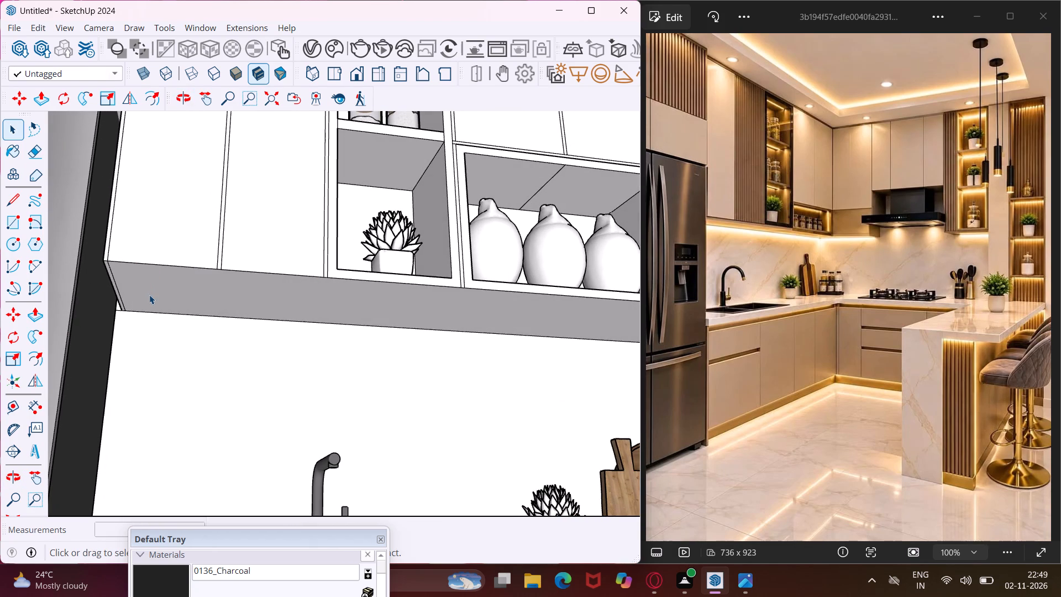
click(149, 295)
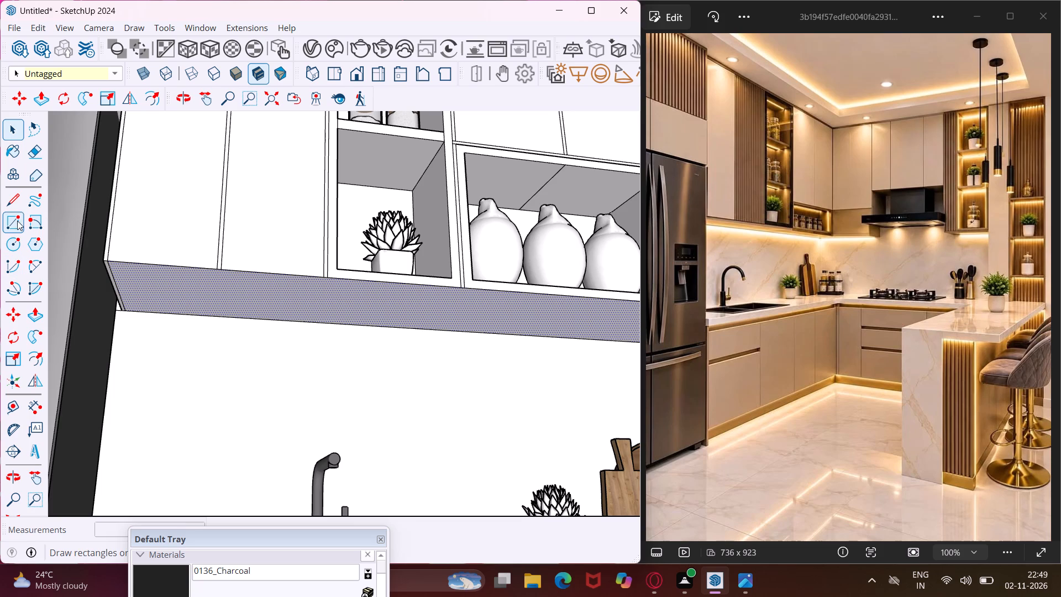
click(31, 354)
scroll(153, 305, up, 3)
click(153, 305)
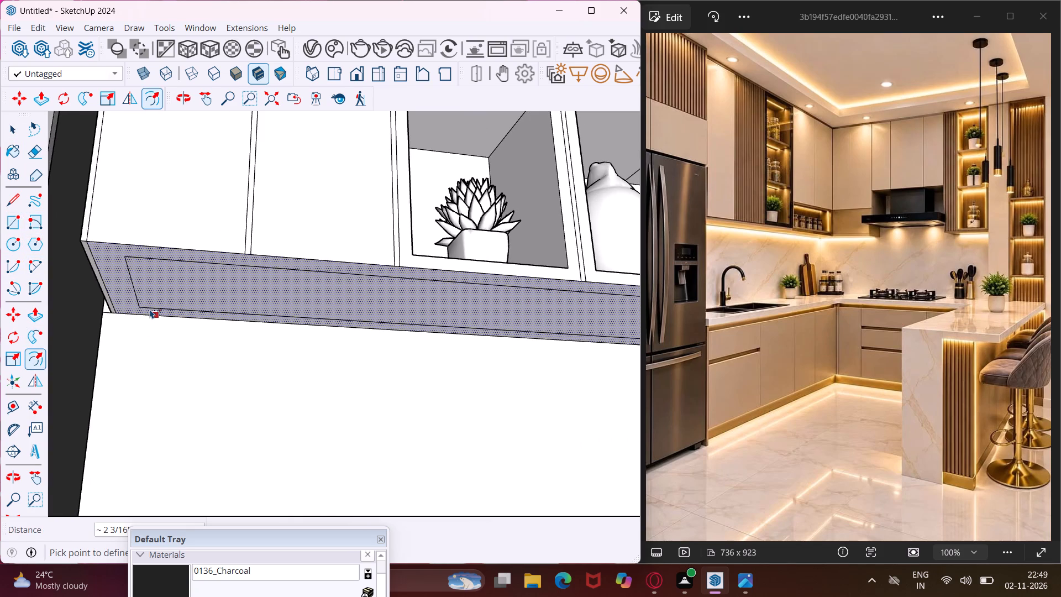
key(1)
key(shift+quotedbl)
key(Return)
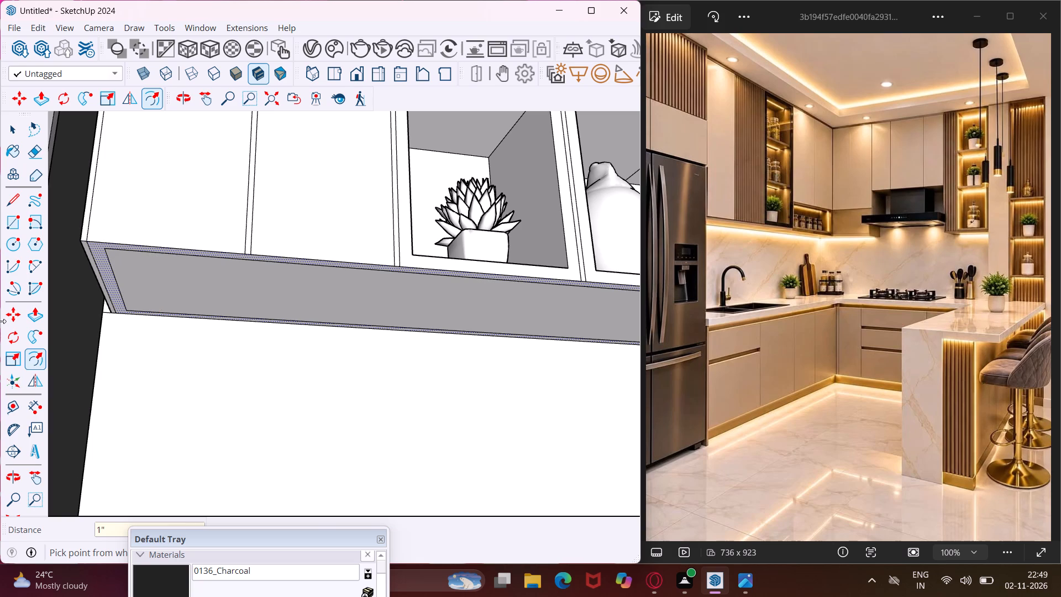
key(Escape)
key(space)
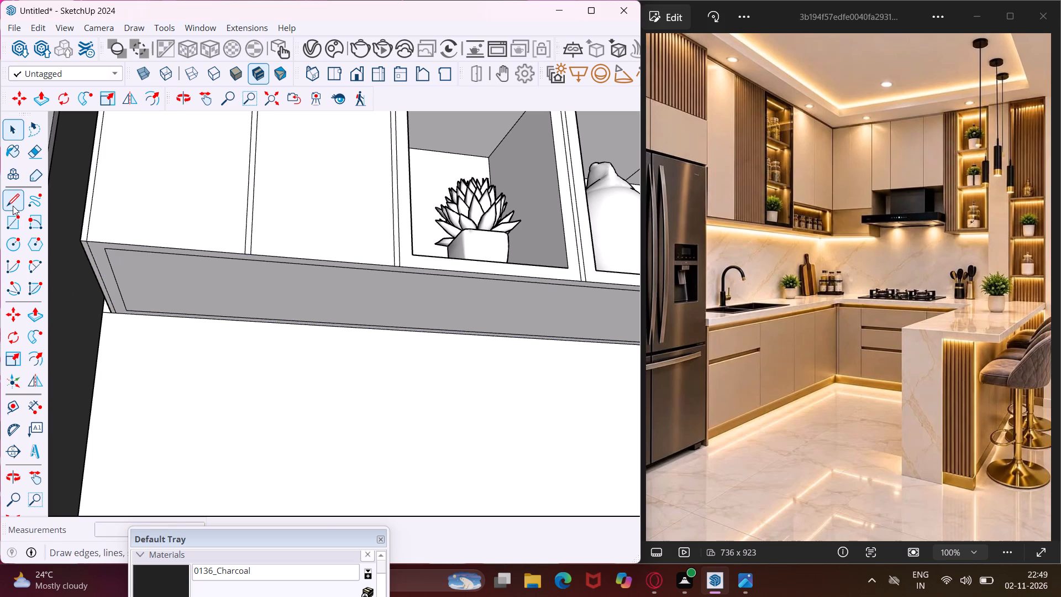
Draw a 1" line from the inset outline's rear corner to the underside's end edge beside the refrigerator.
click(13, 206)
scroll(105, 289, up, 6)
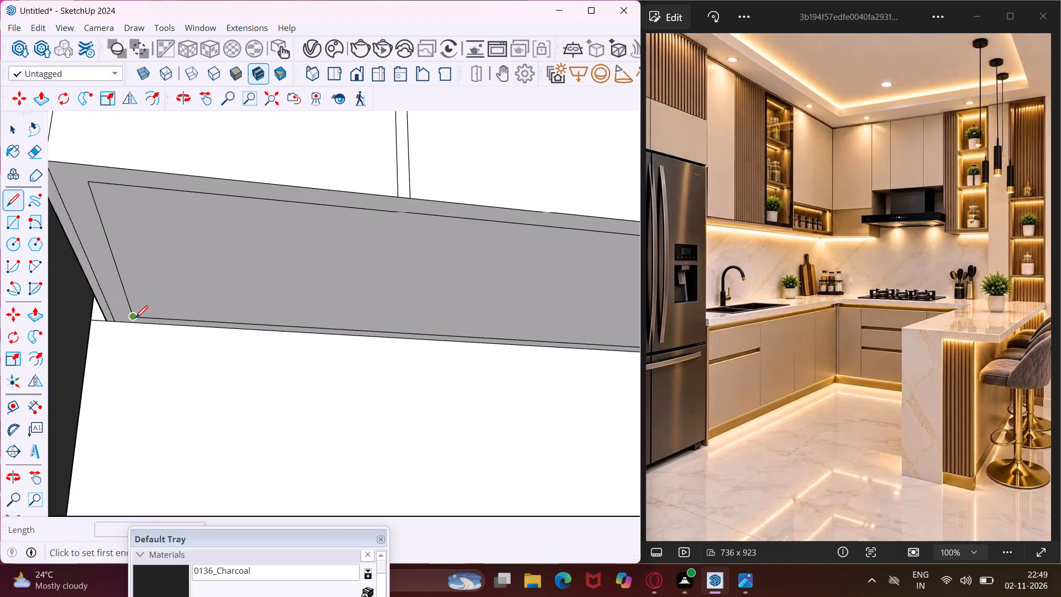
scroll(135, 318, up, 2)
click(135, 318)
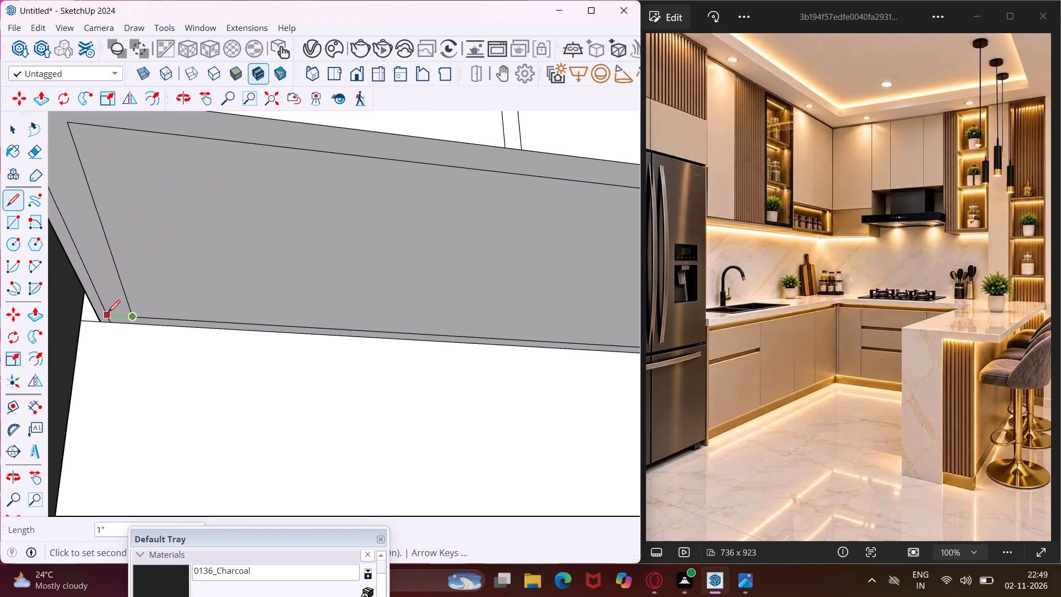
click(107, 311)
Draw a 1" line from the inset outline's rear corner to the underside's end edge beside the range hood.
scroll(106, 311, down, 14)
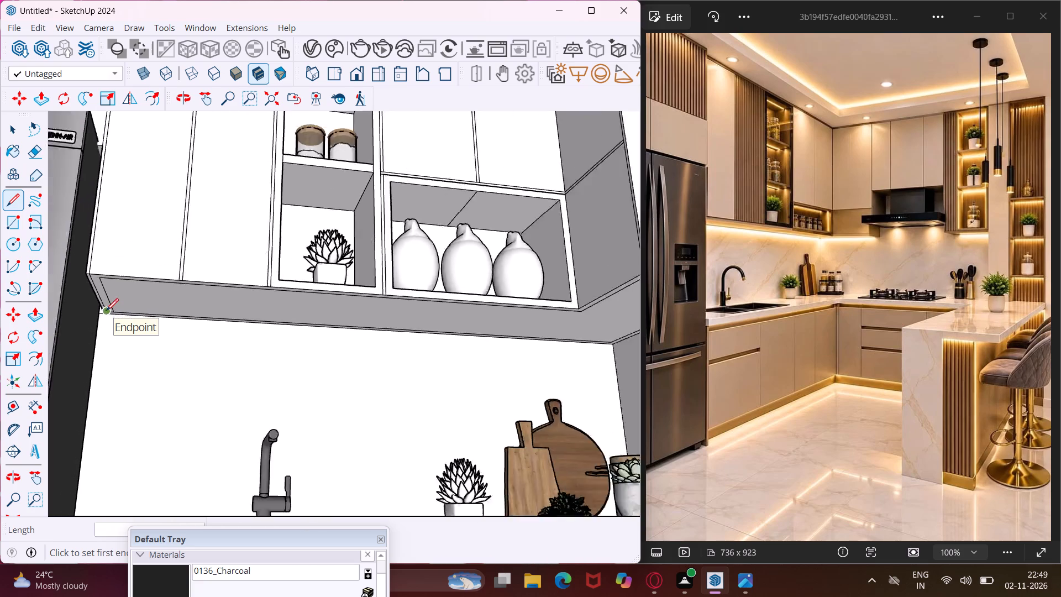
scroll(106, 311, down, 4)
middle_drag(106, 311, 379, 402)
scroll(379, 401, down, 17)
scroll(379, 401, down, 12)
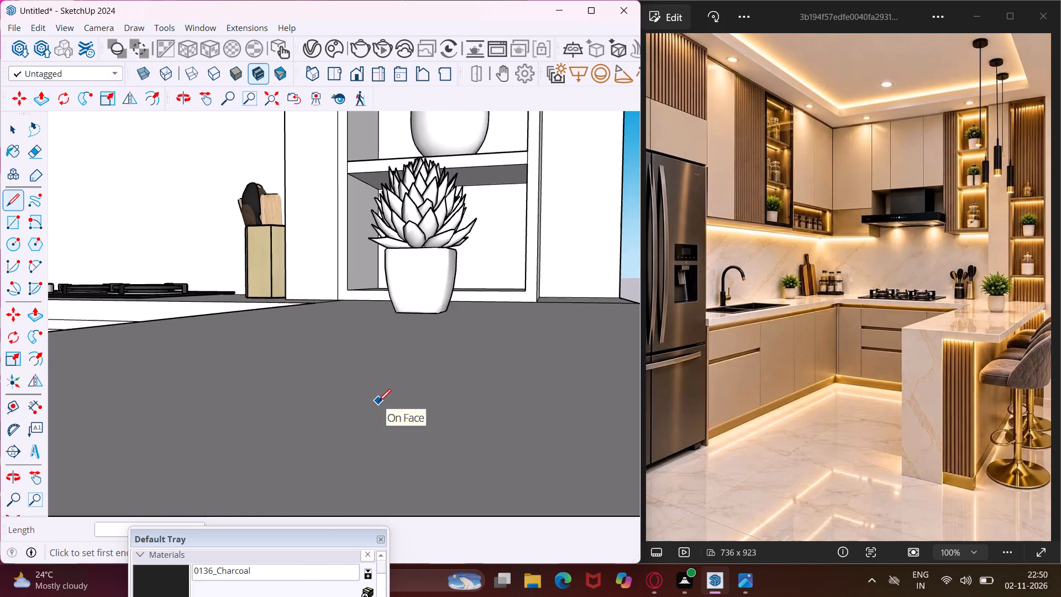
scroll(379, 401, down, 18)
scroll(376, 396, down, 6)
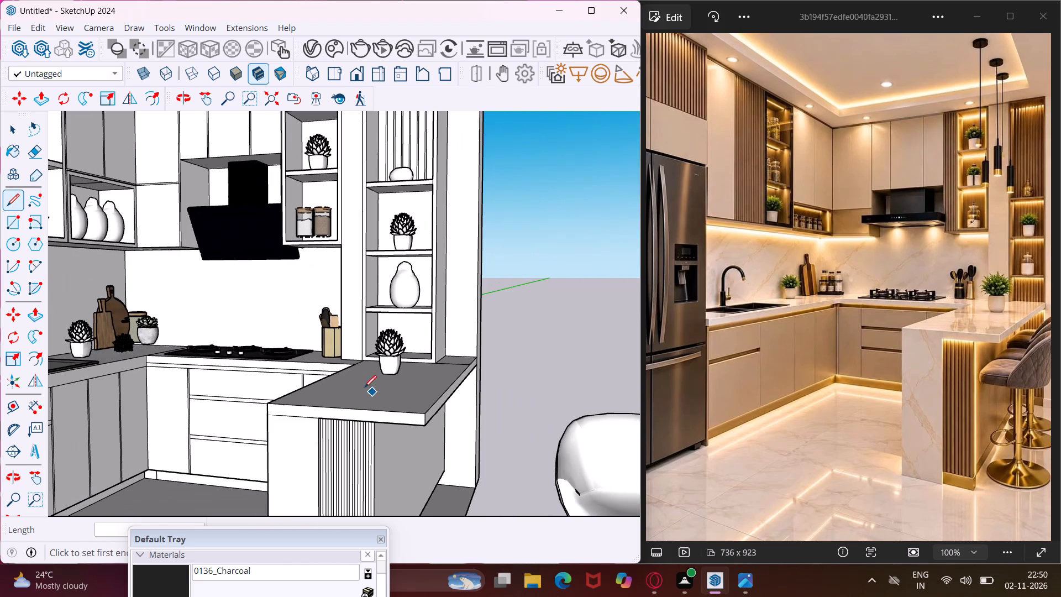
scroll(146, 240, up, 10)
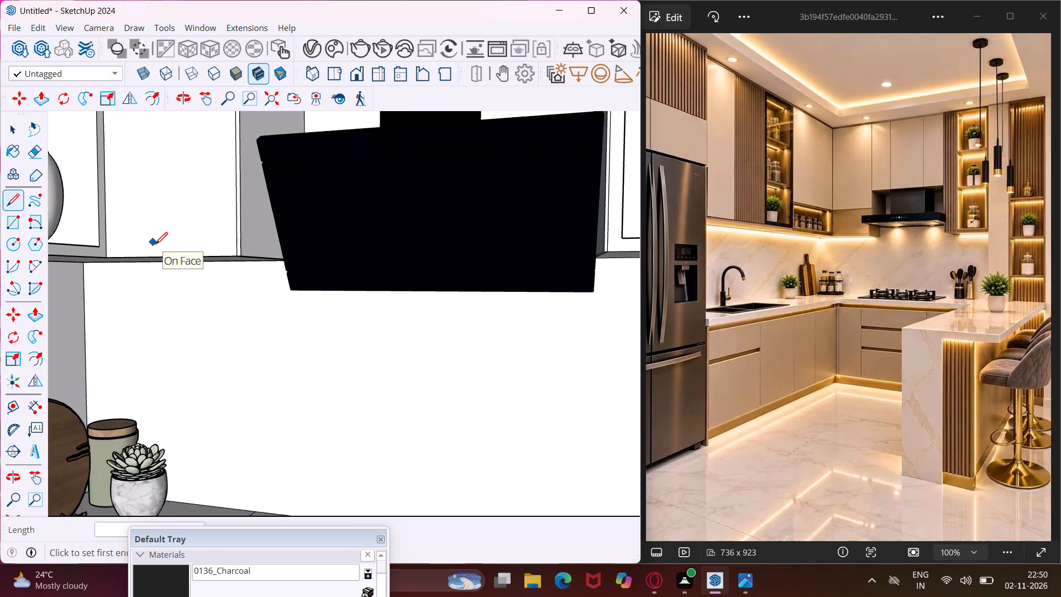
scroll(155, 244, up, 7)
middle_drag(190, 269, 229, 149)
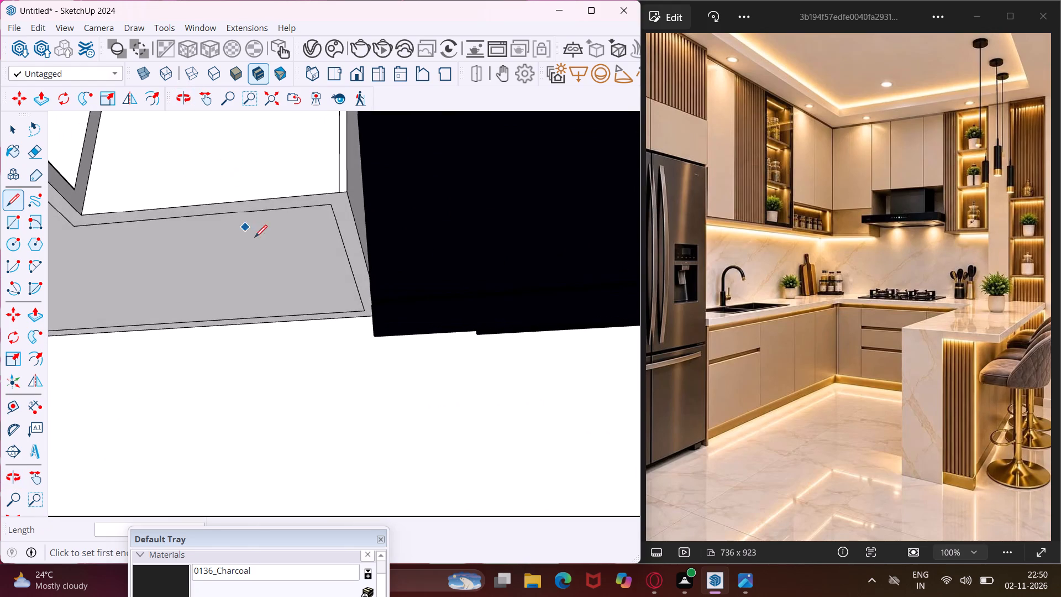
middle_drag(274, 271, 327, 281)
scroll(323, 292, up, 5)
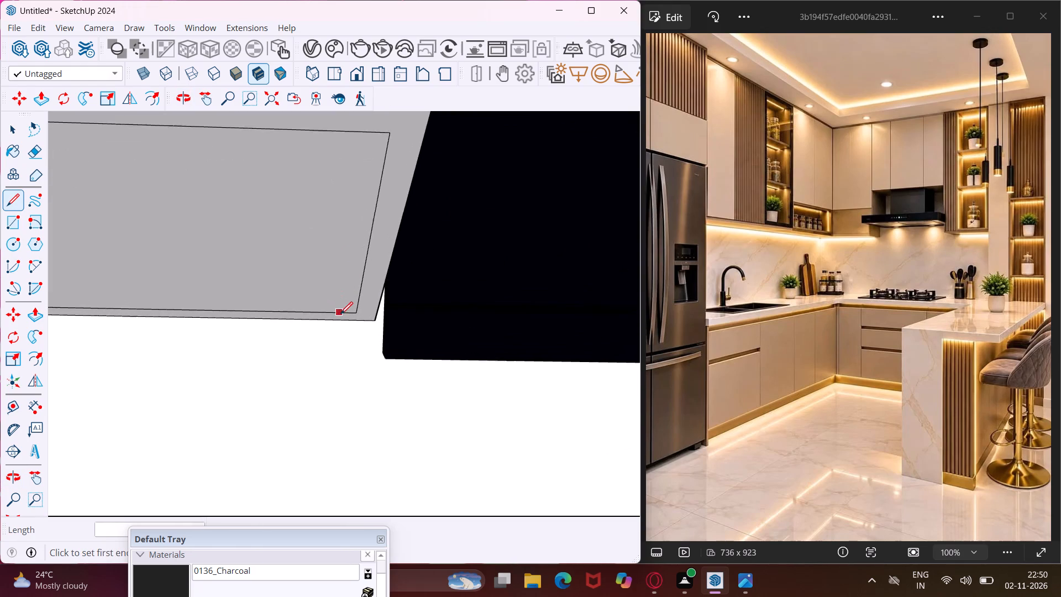
scroll(354, 313, up, 3)
click(358, 313)
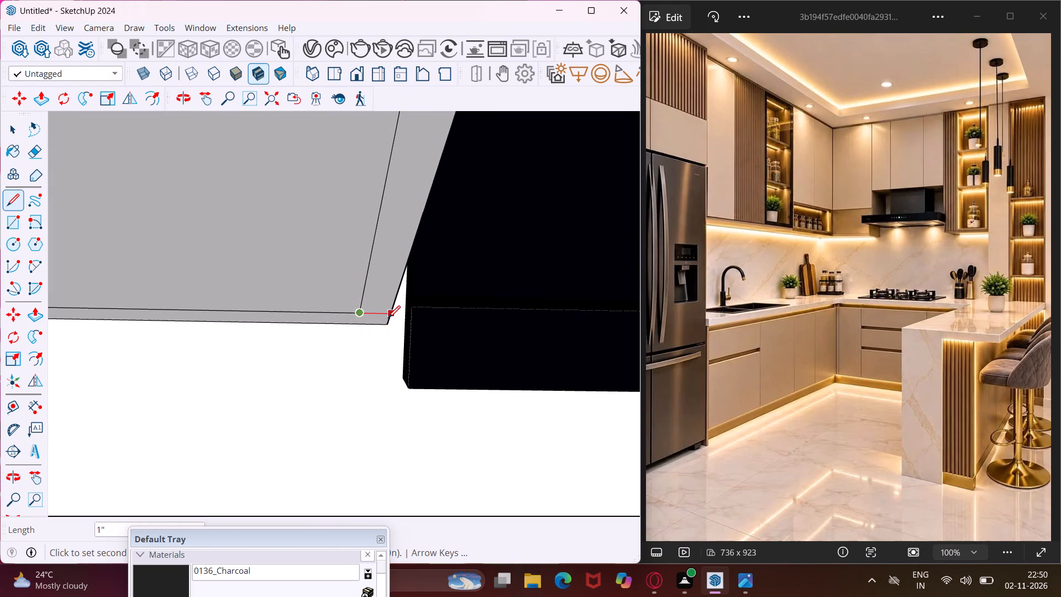
click(388, 318)
key(Escape)
key(space)
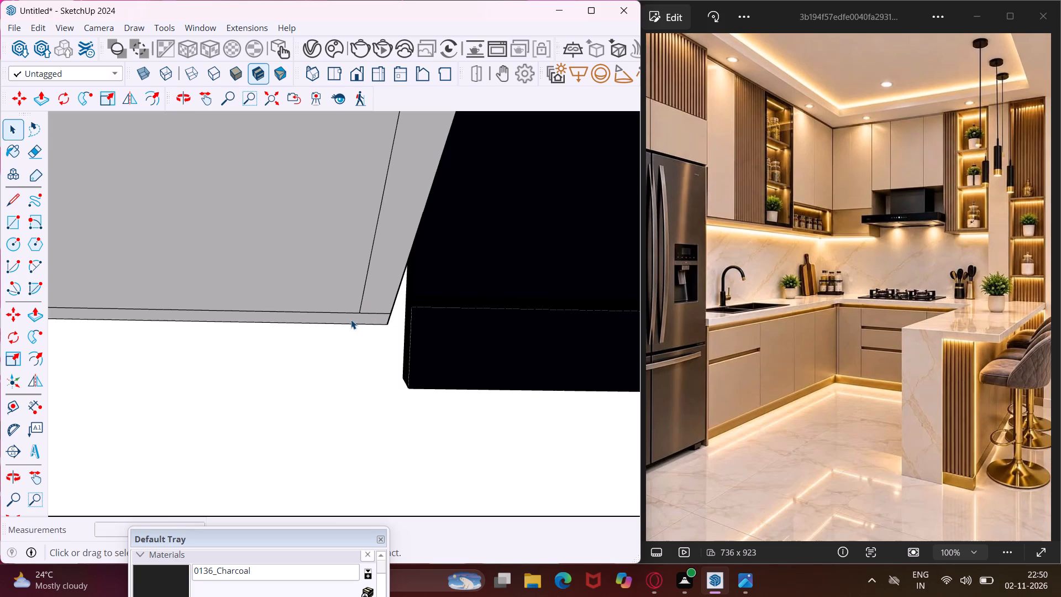
Erase the inset outline's end line beside the hood and its front line segments up to and around the inner cabinet corner.
key(e)
click(366, 287)
scroll(179, 256, down, 10)
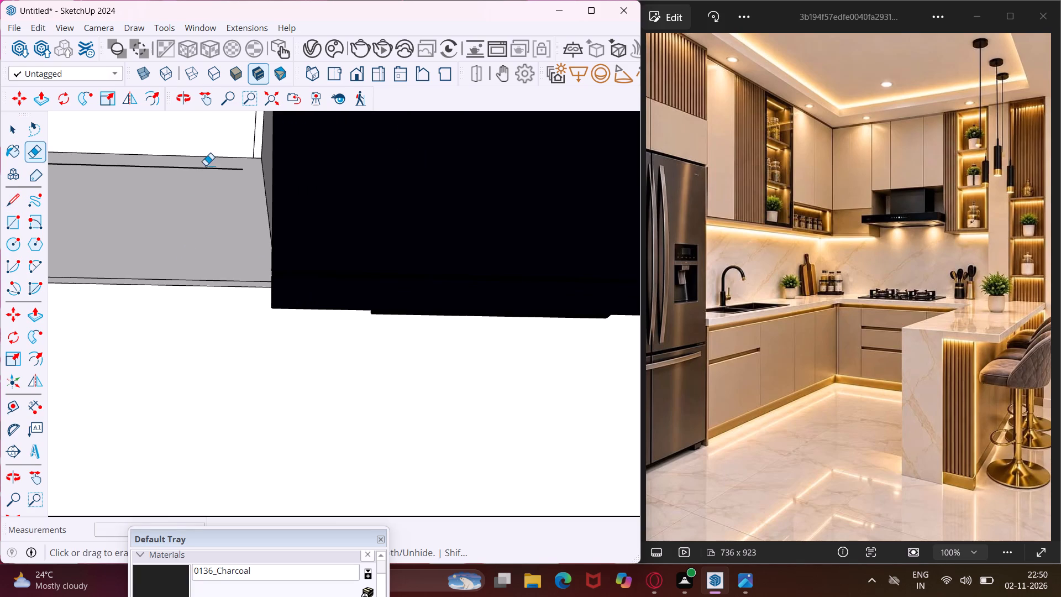
click(206, 171)
click(220, 169)
scroll(225, 197, down, 5)
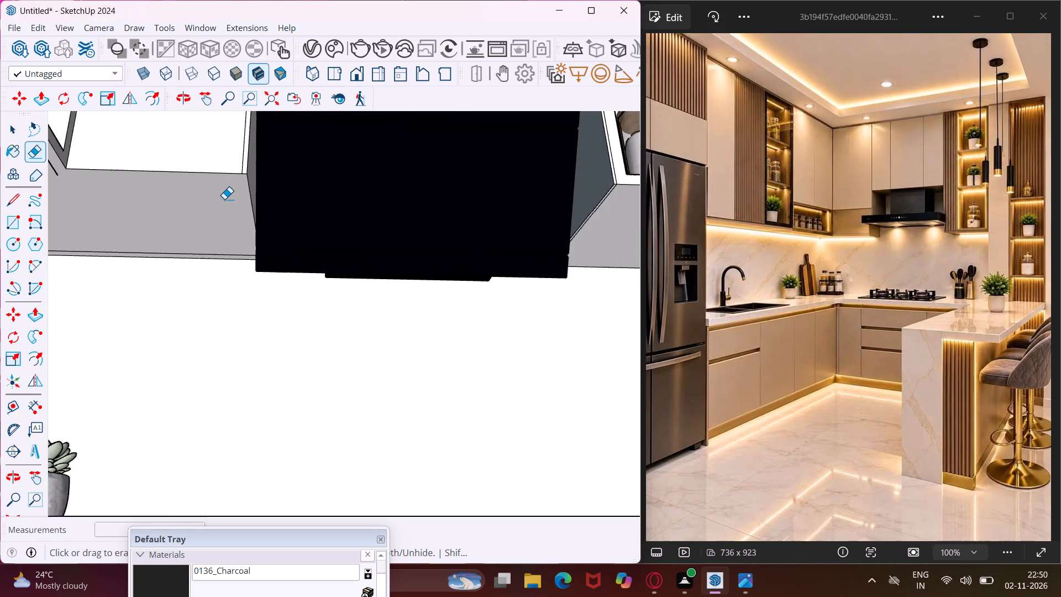
scroll(224, 200, down, 5)
scroll(108, 176, up, 3)
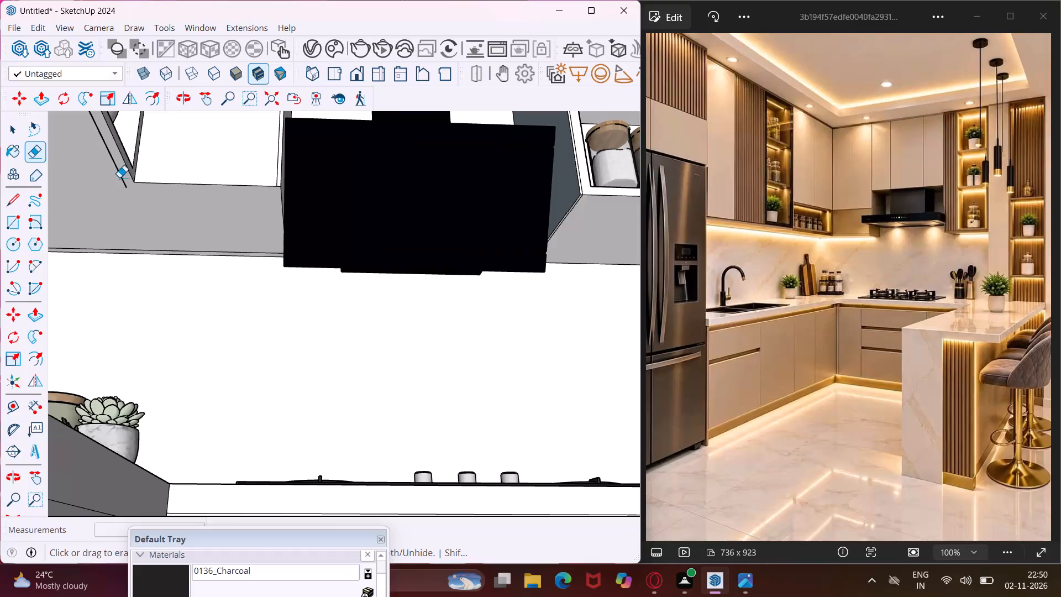
click(120, 177)
Erase the inset outline's front line segments beneath the sink-wall cabinets' open shelves with the vases and potted plant.
scroll(122, 186, down, 14)
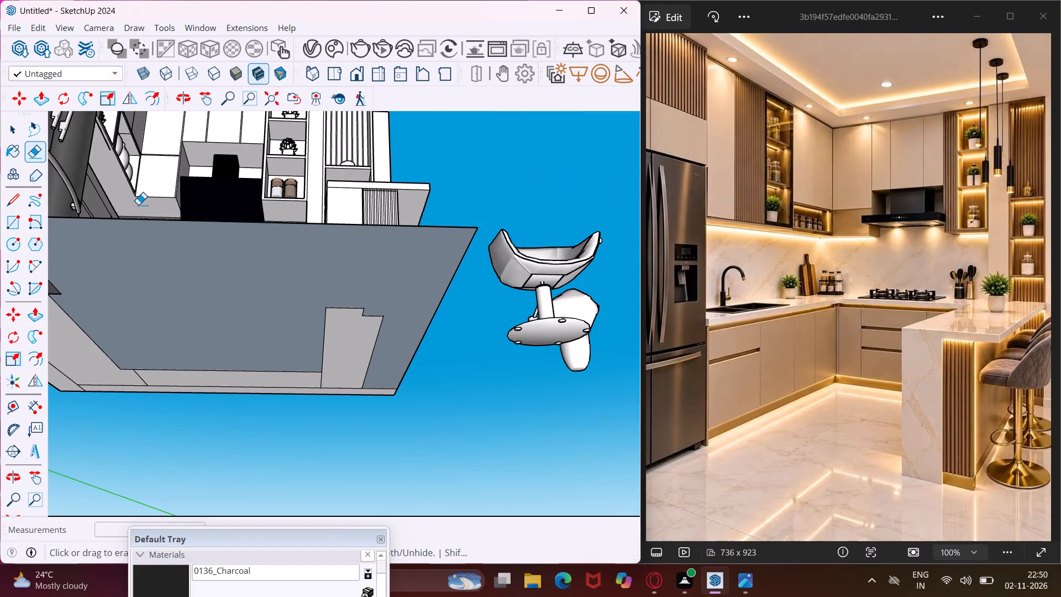
middle_drag(124, 186, 51, 301)
scroll(94, 198, down, 5)
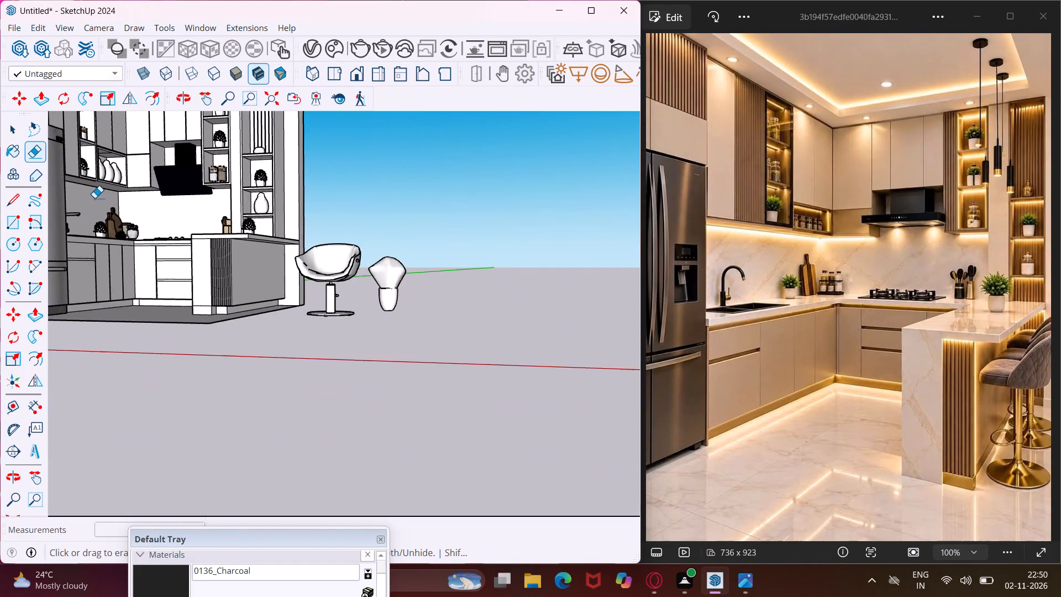
scroll(94, 198, down, 4)
middle_drag(90, 219, 0, 254)
scroll(134, 198, up, 2)
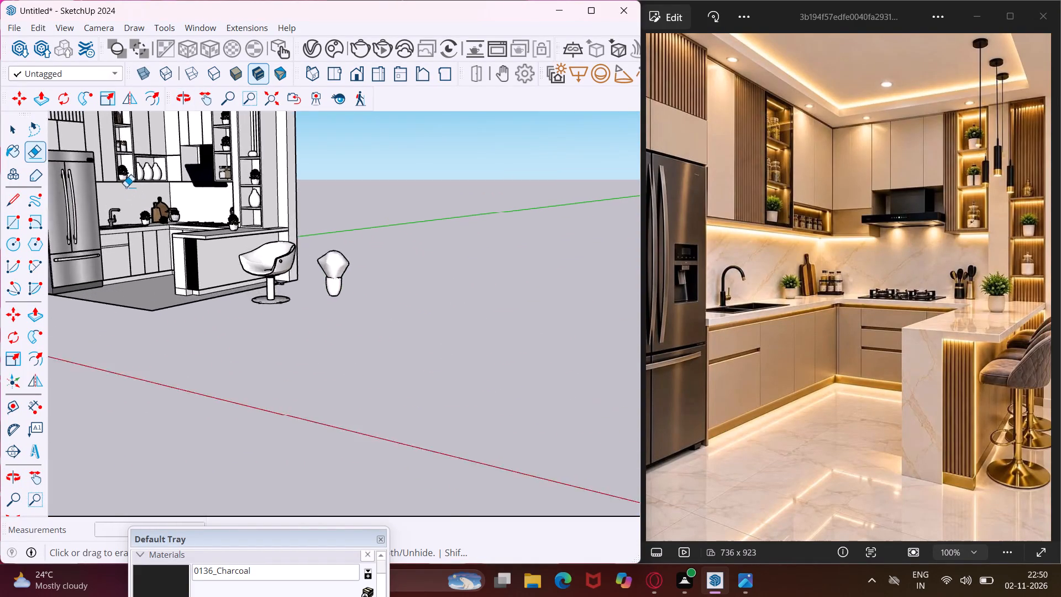
scroll(126, 187, up, 3)
scroll(119, 181, up, 18)
scroll(119, 181, up, 7)
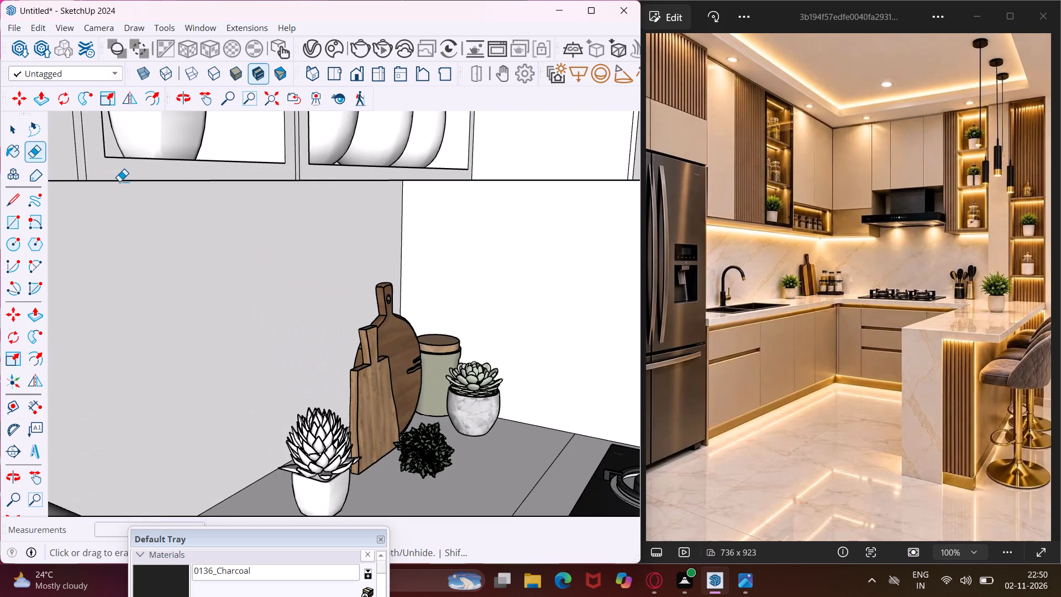
middle_drag(119, 181, 162, 138)
scroll(162, 138, up, 3)
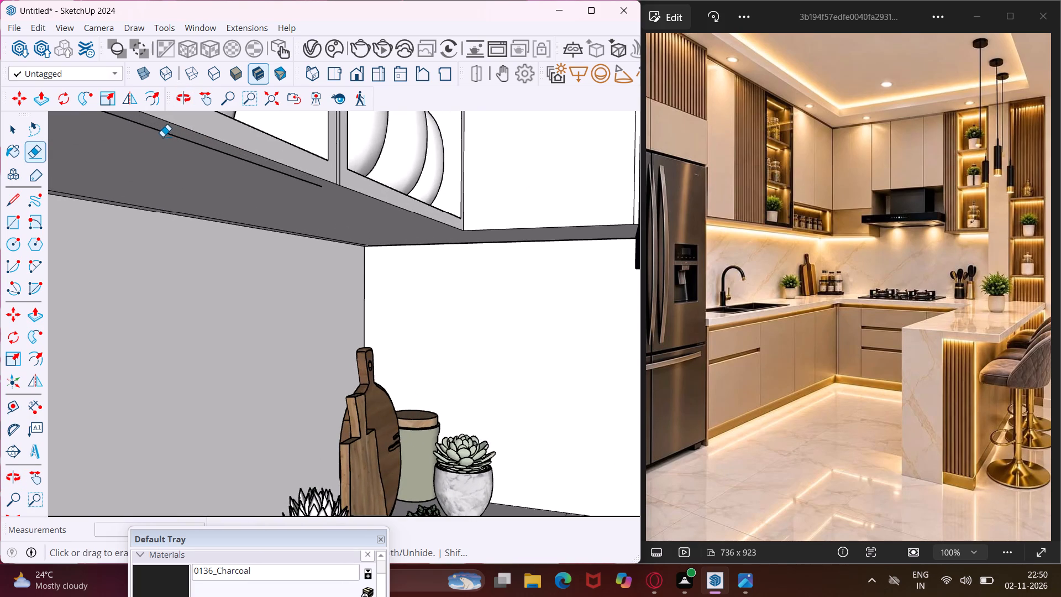
click(162, 134)
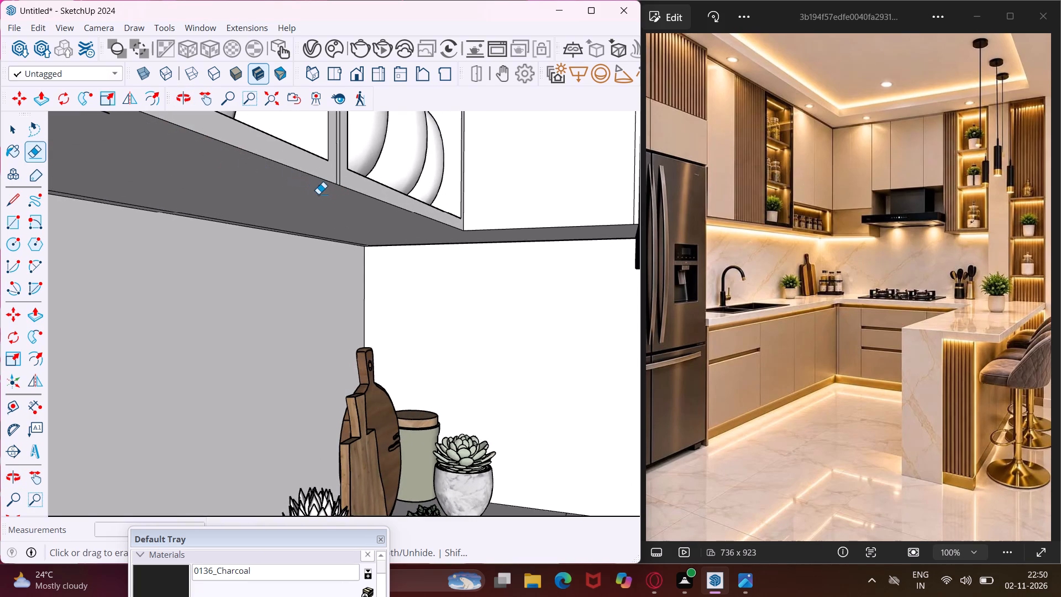
click(322, 186)
scroll(285, 192, down, 5)
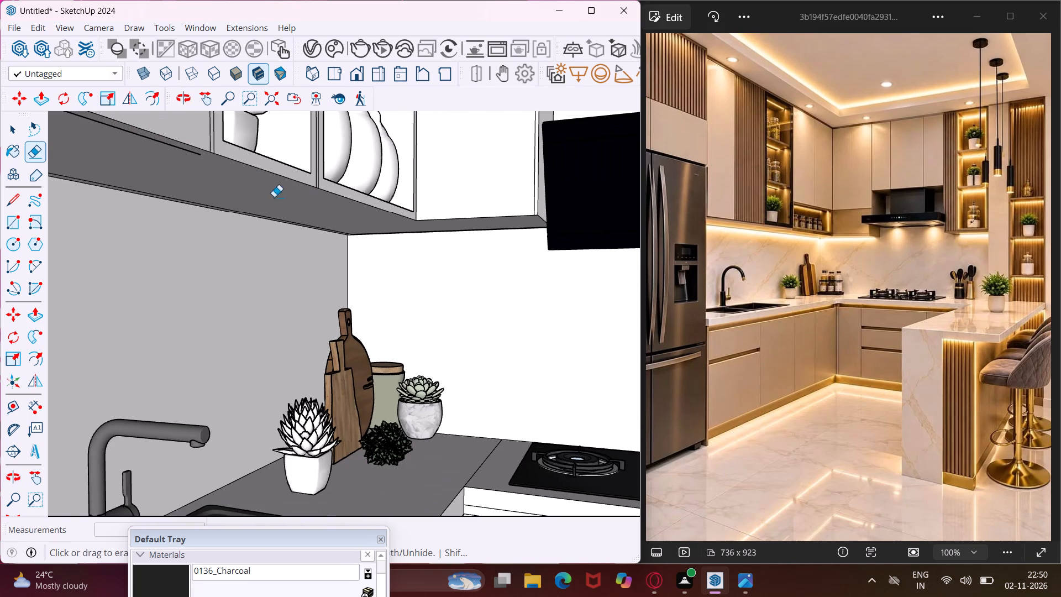
scroll(219, 167, up, 3)
scroll(173, 145, up, 2)
click(169, 141)
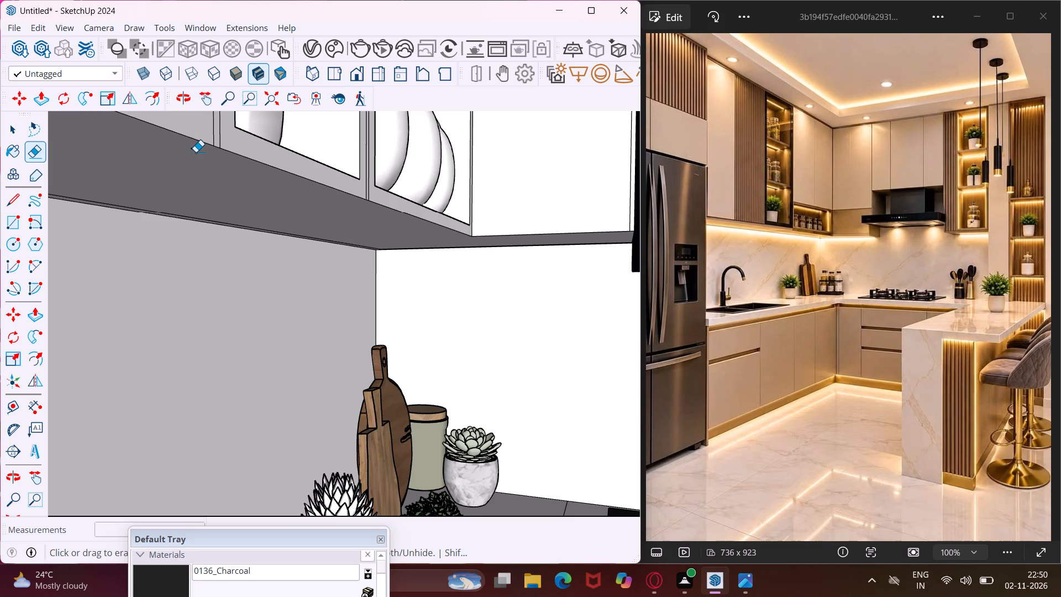
click(196, 152)
Erase the inset outline's end line beside the refrigerator and its remaining front line segments, leaving only the rear strip line along the wall.
middle_drag(223, 159, 272, 143)
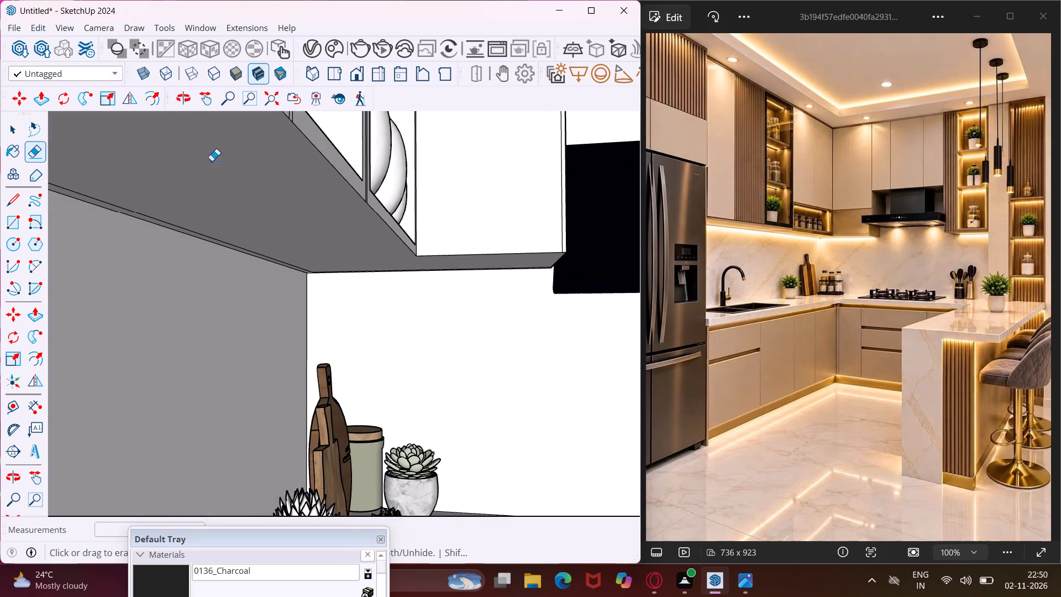
scroll(166, 176, up, 3)
scroll(165, 176, down, 11)
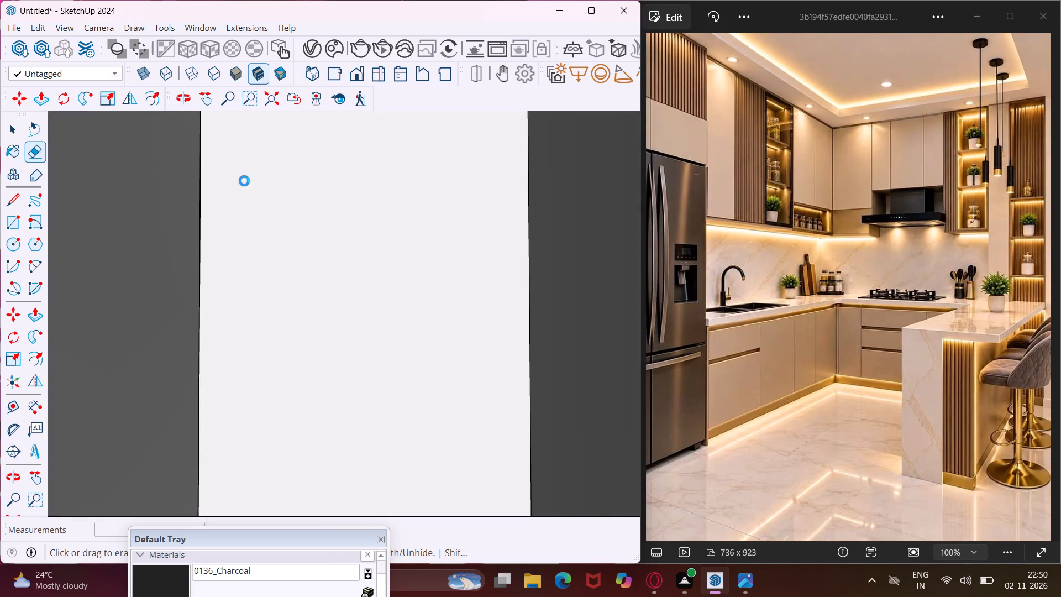
middle_drag(244, 180, 43, 233)
scroll(123, 210, down, 18)
scroll(172, 211, down, 18)
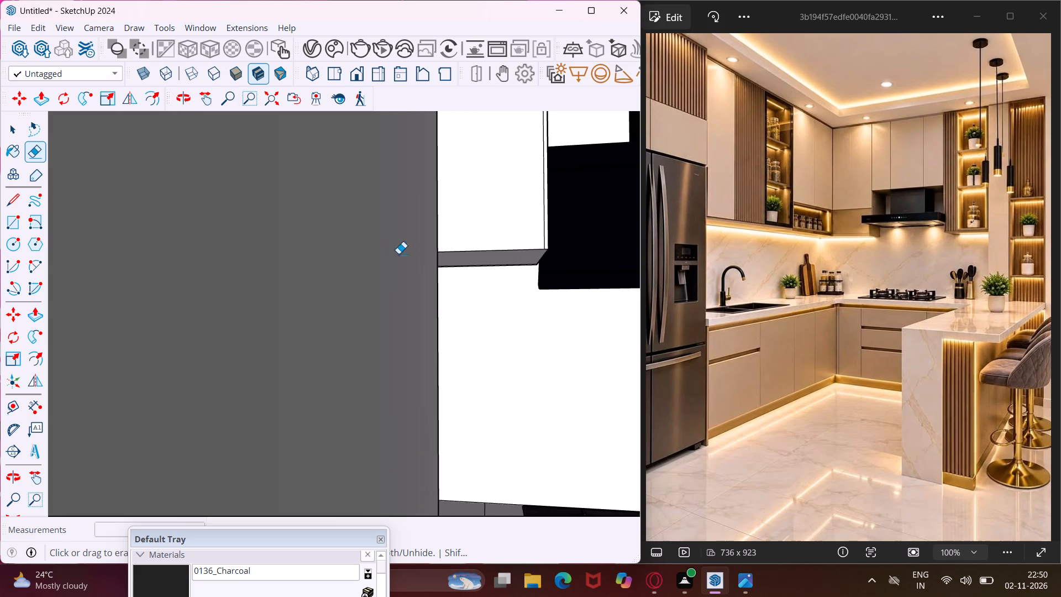
middle_drag(400, 254, 173, 308)
scroll(172, 309, down, 18)
scroll(172, 310, down, 19)
scroll(174, 307, down, 4)
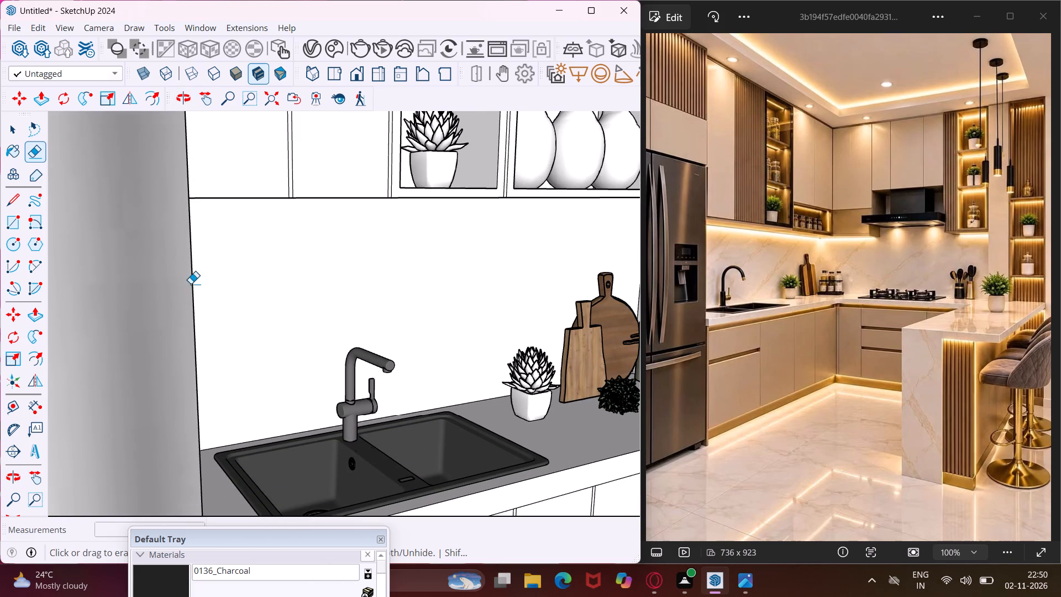
middle_drag(208, 265, 59, 156)
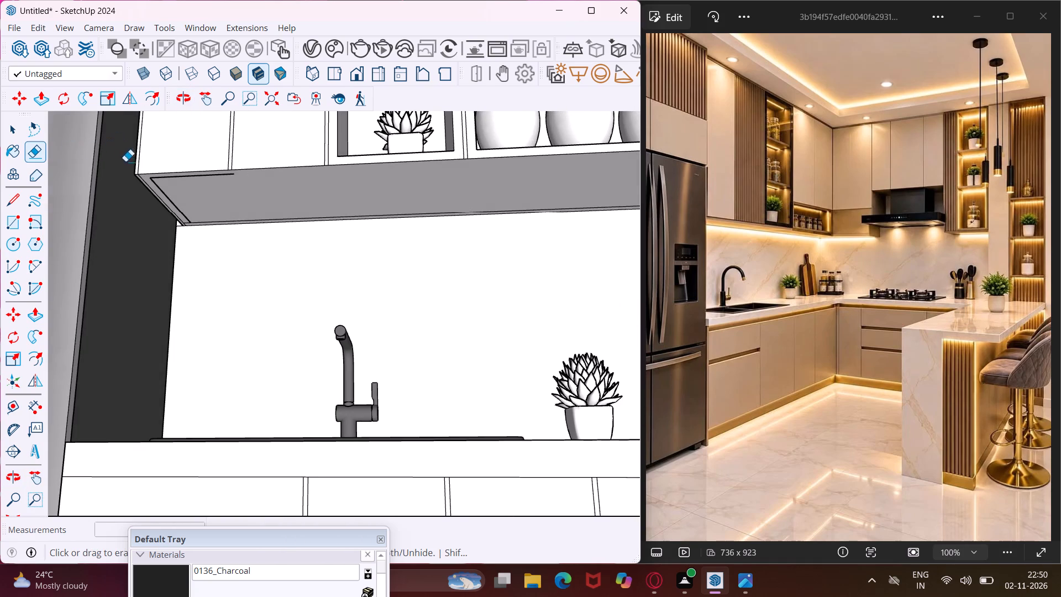
scroll(125, 164, up, 15)
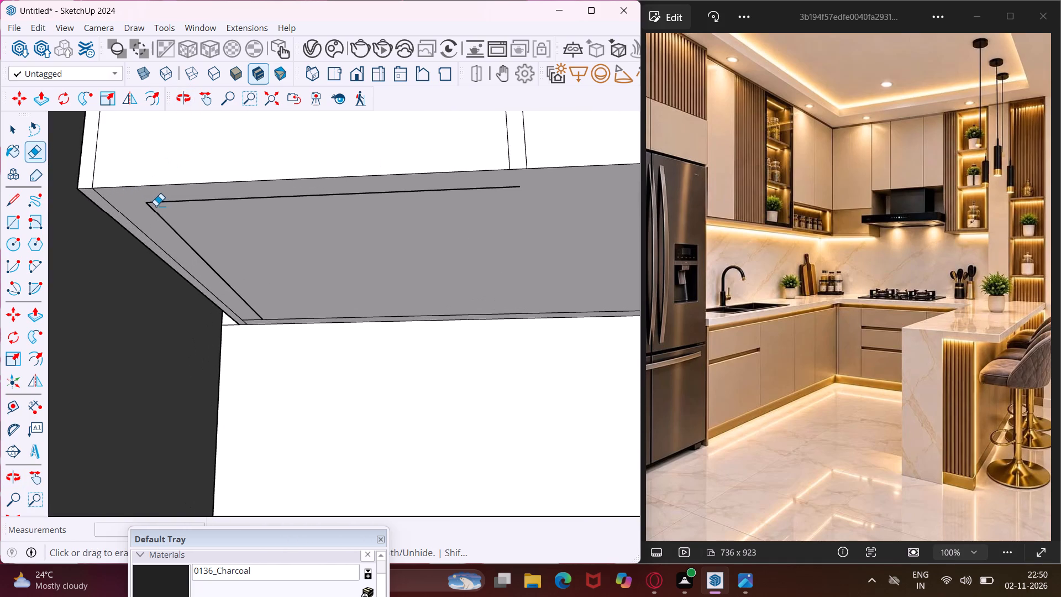
click(155, 201)
drag(154, 213, 165, 212)
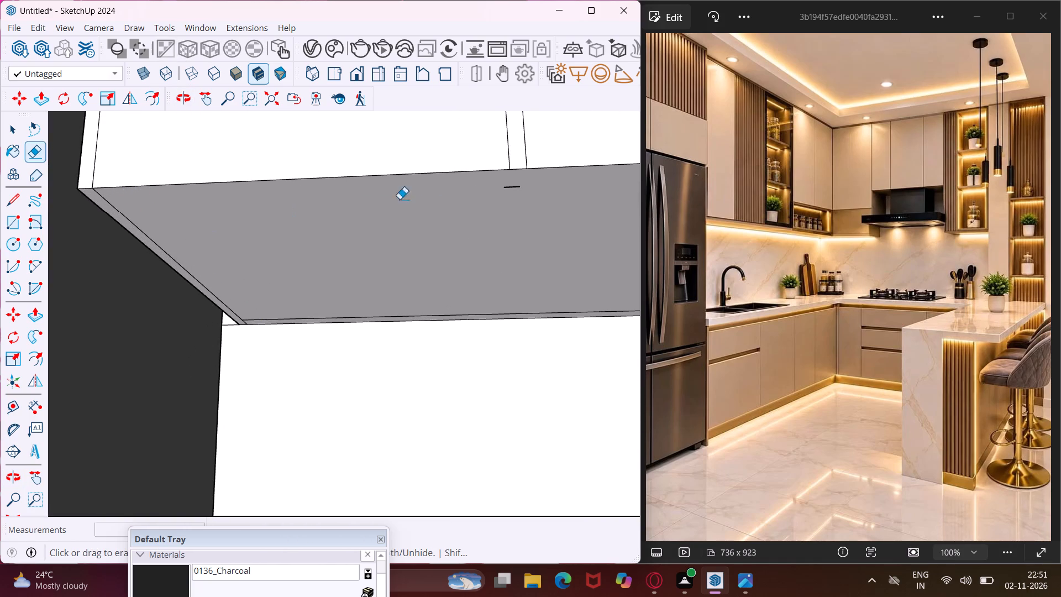
scroll(480, 188, up, 3)
click(519, 184)
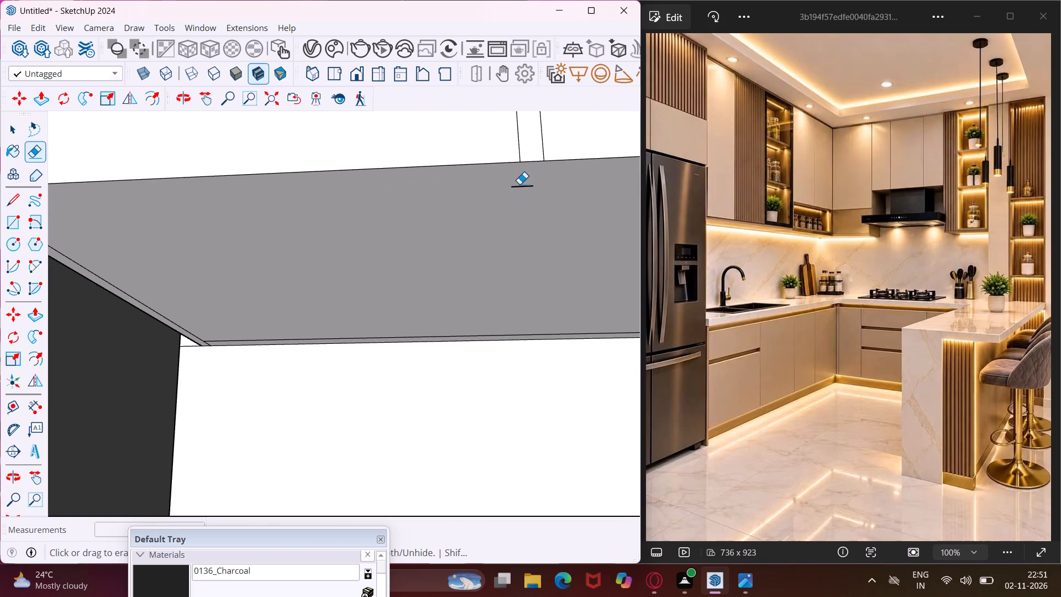
click(519, 185)
scroll(418, 207, down, 10)
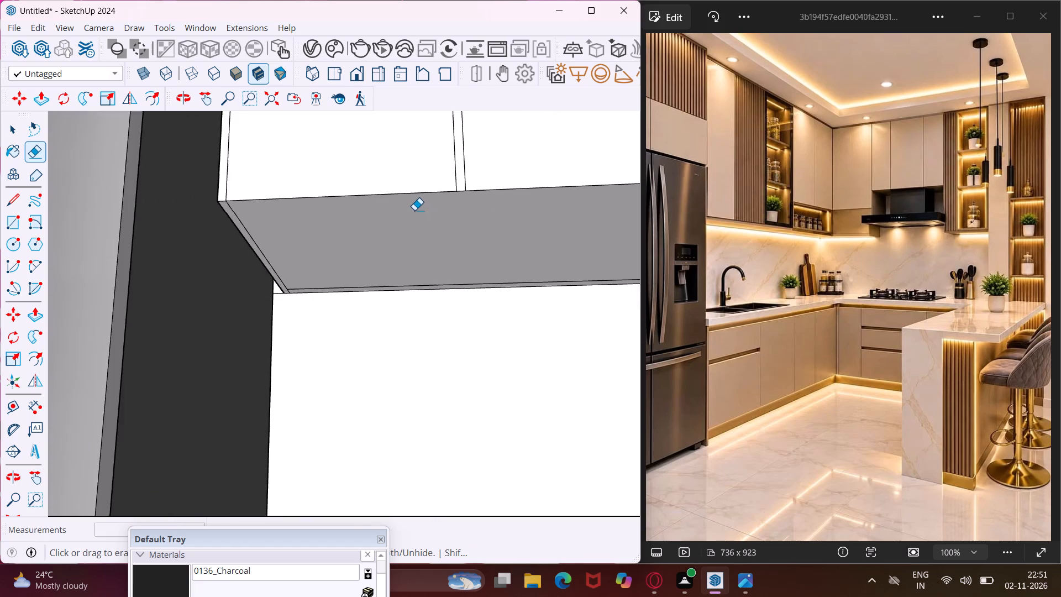
middle_drag(413, 209, 434, 331)
scroll(422, 323, down, 9)
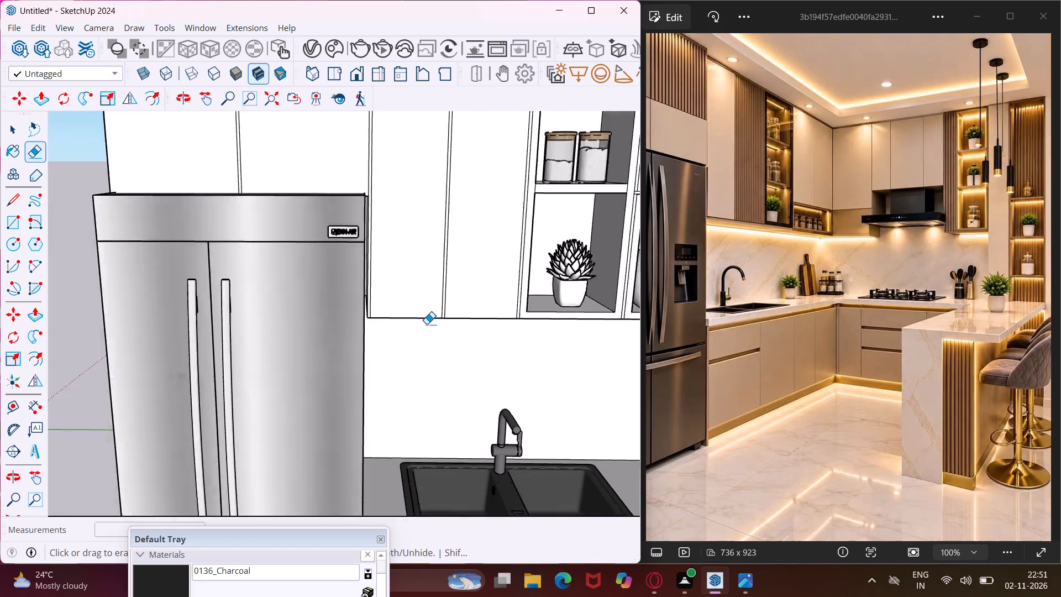
scroll(427, 324, down, 2)
middle_drag(425, 324, 501, 359)
scroll(408, 327, down, 5)
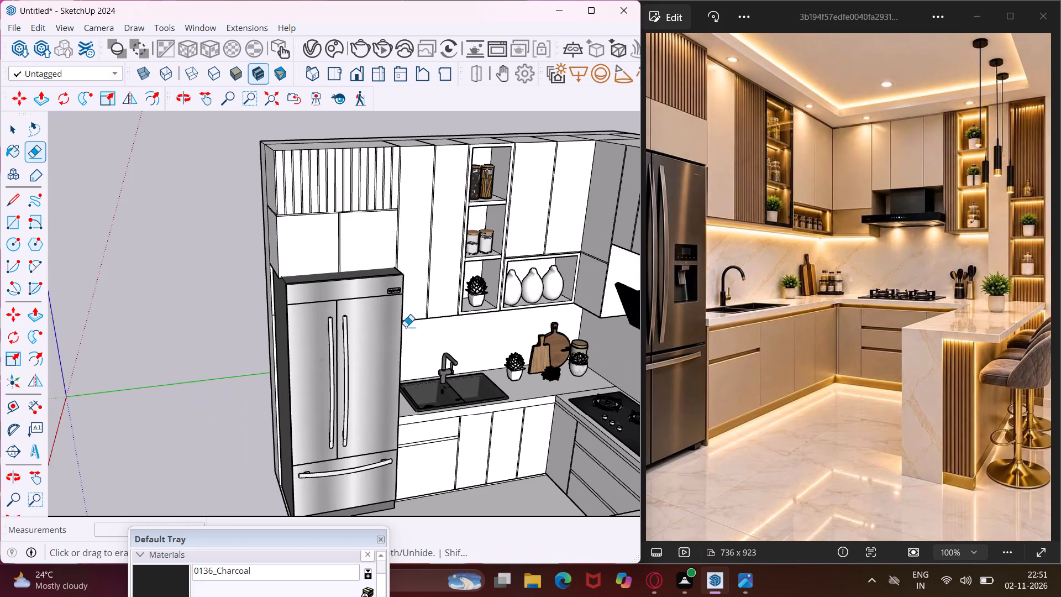
key(Escape)
key(space)
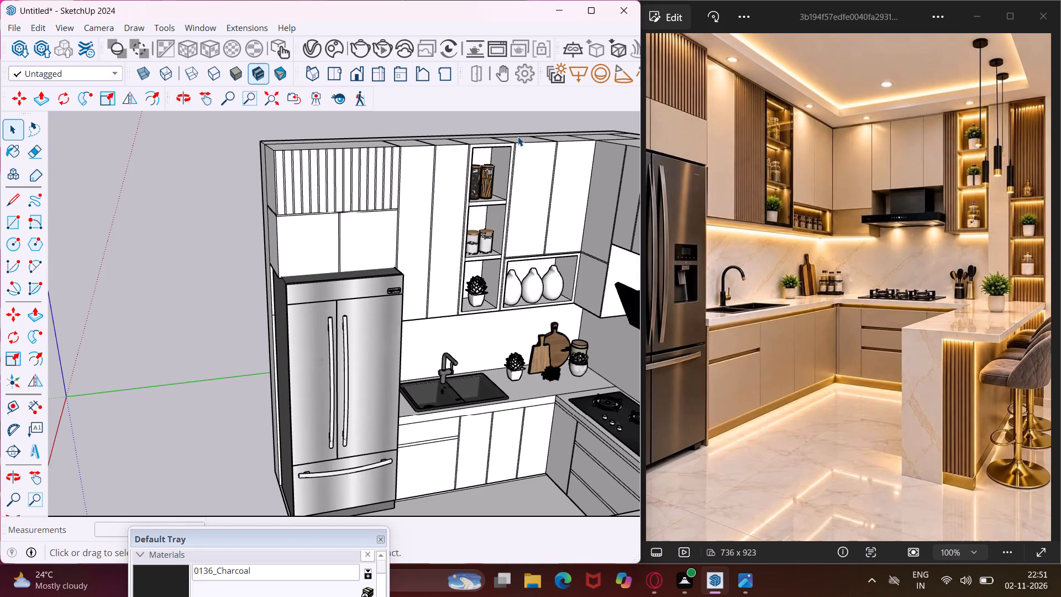
Copy the top rear edge of the sink-wall open shelf's uppermost compartment 1" forward along the compartment's ceiling.
scroll(518, 137, up, 10)
middle_drag(466, 194, 415, 177)
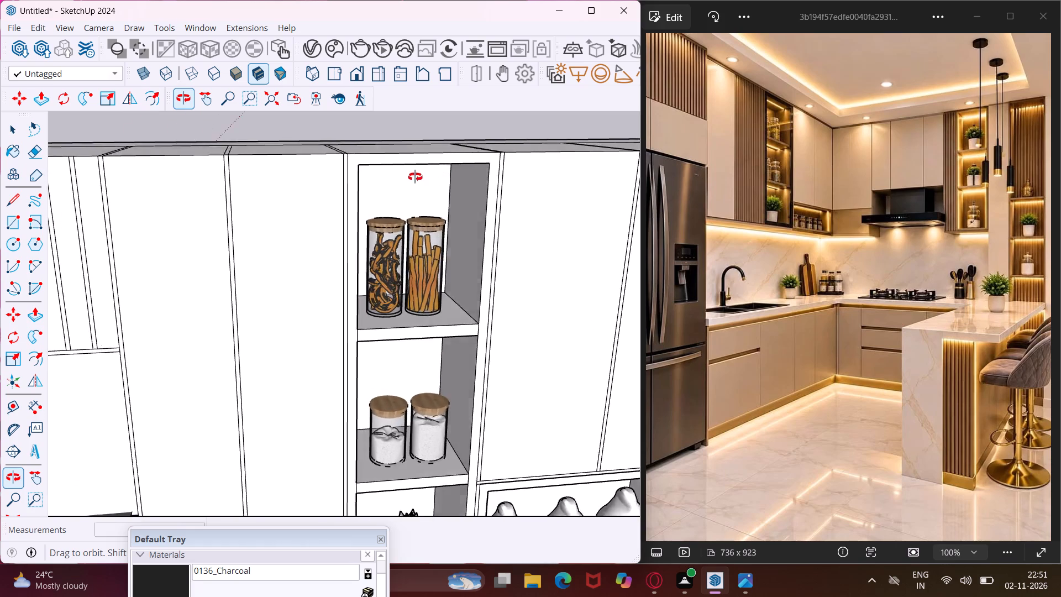
middle_drag(415, 177, 371, 161)
scroll(371, 161, up, 2)
middle_drag(372, 161, 371, 122)
scroll(370, 145, up, 3)
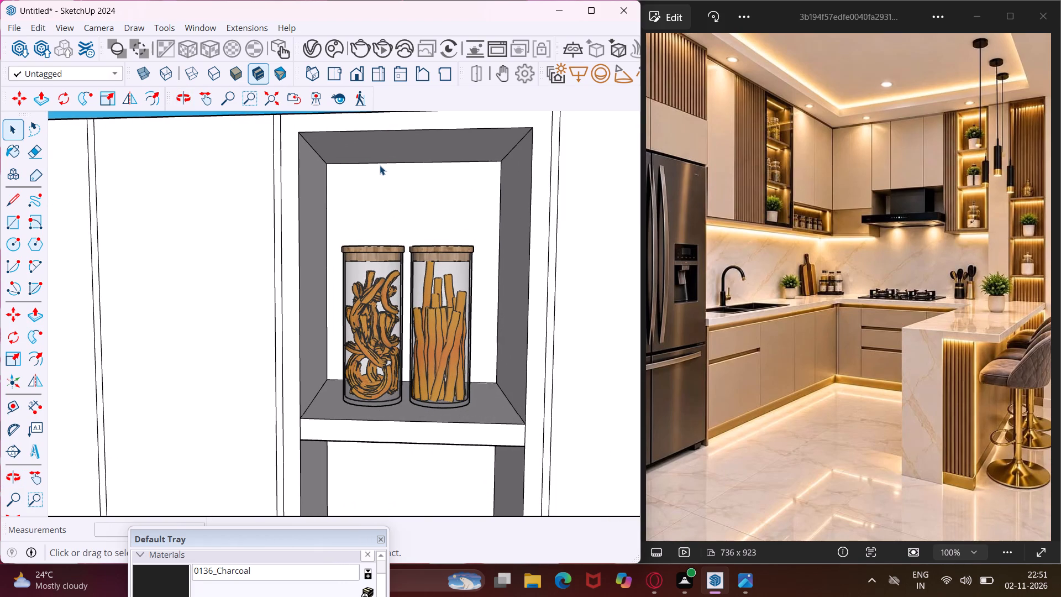
click(377, 167)
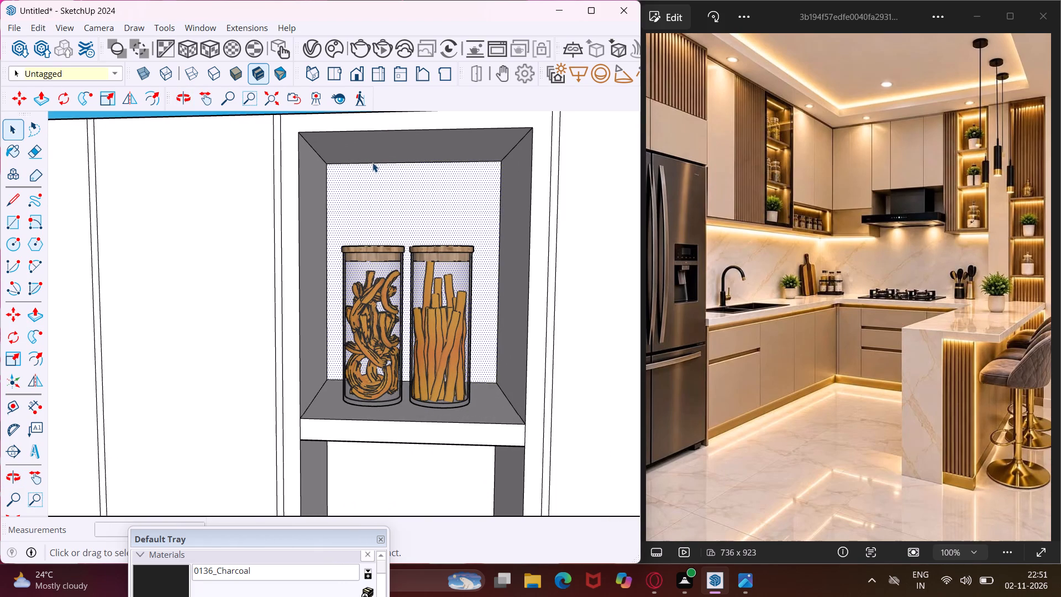
click(372, 163)
key(m)
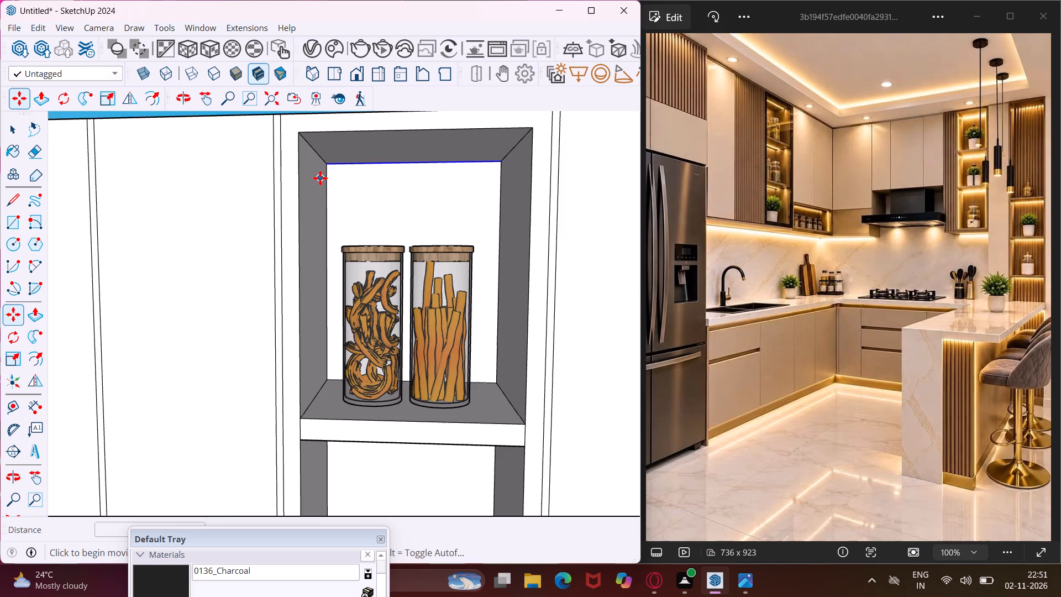
scroll(320, 178, up, 6)
click(332, 155)
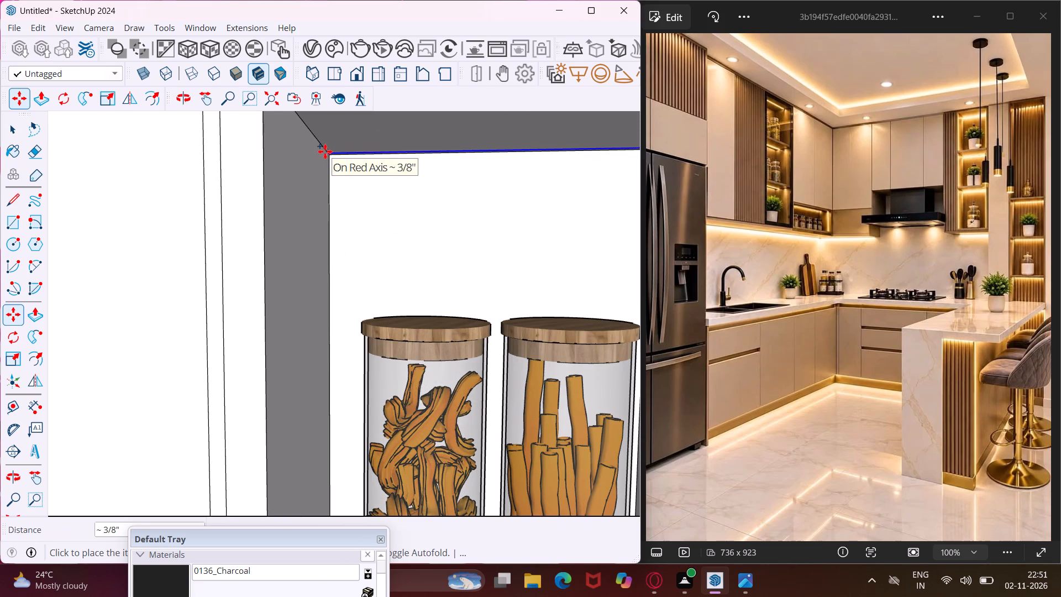
scroll(321, 148, up, 3)
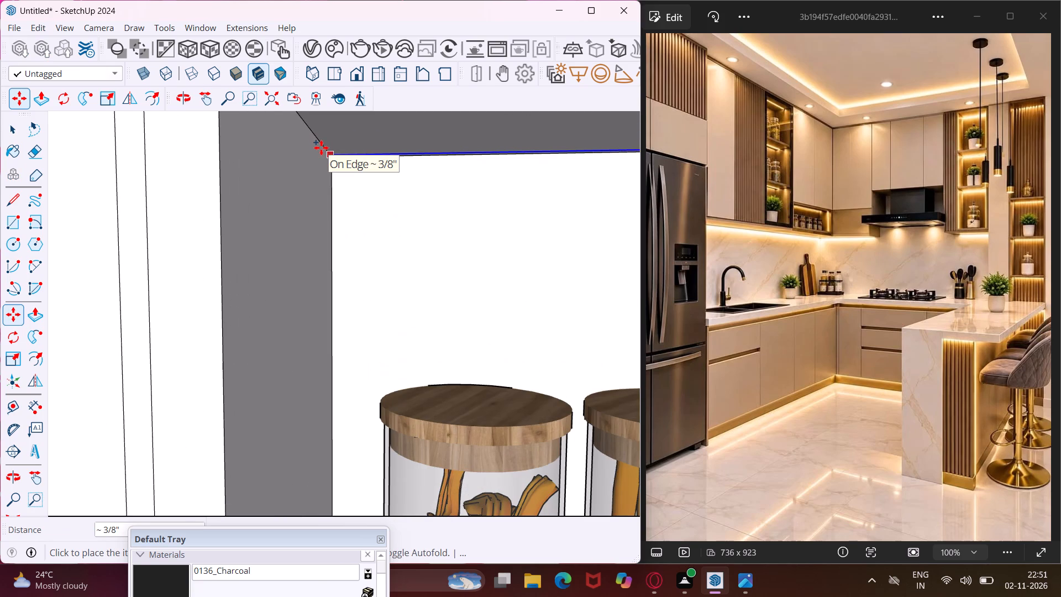
key(1)
key(shift+quotedbl)
key(Return)
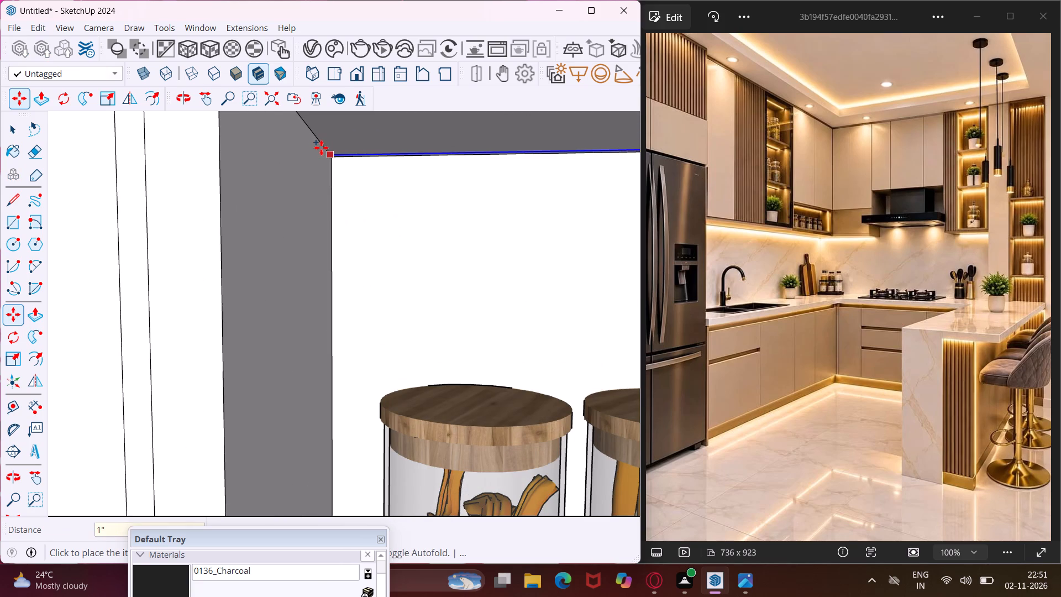
scroll(321, 148, down, 6)
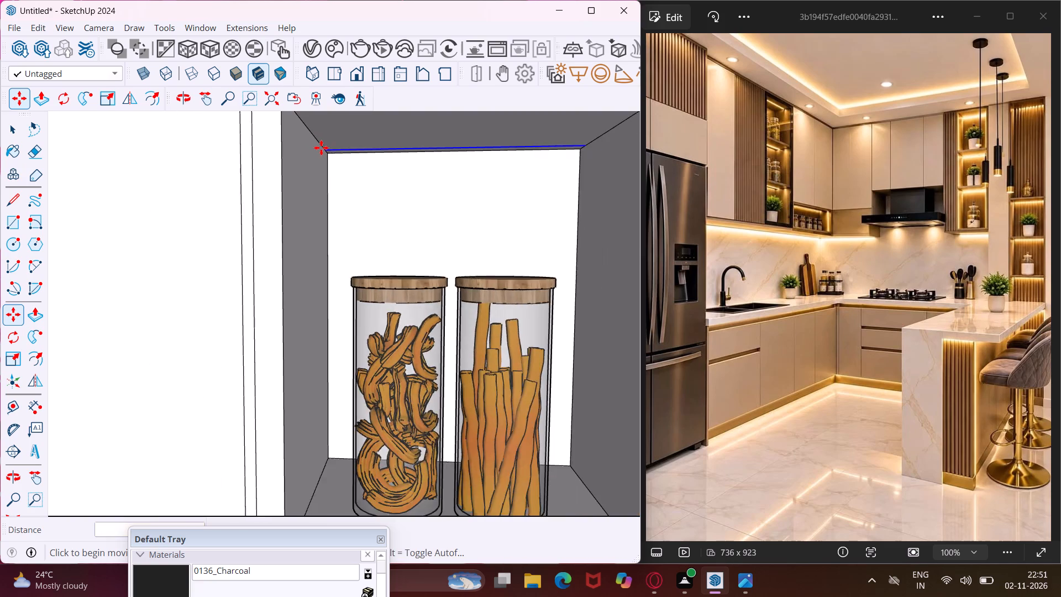
scroll(321, 148, down, 10)
key(Escape)
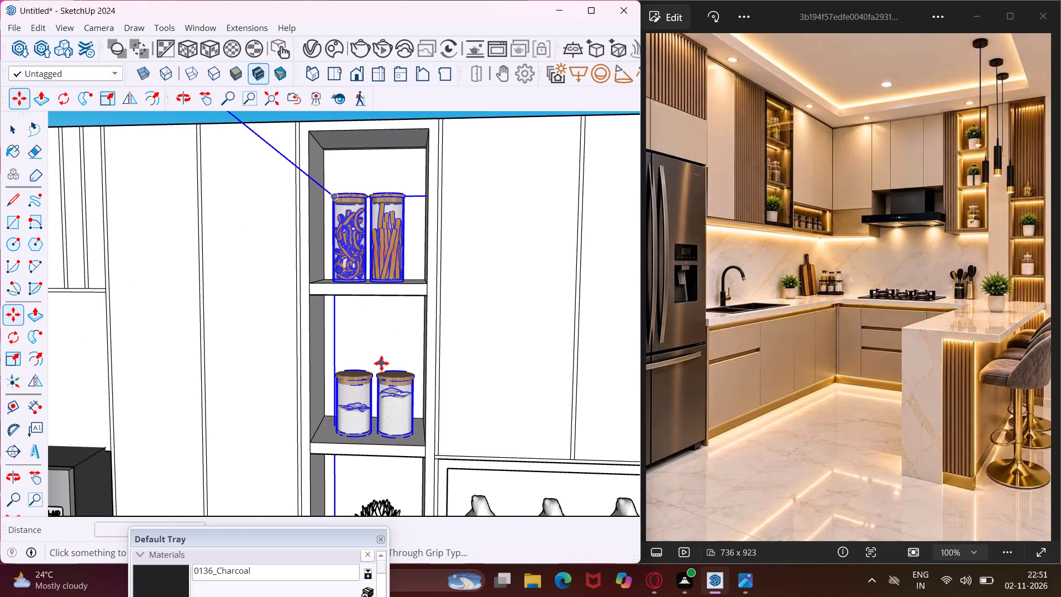
Copy the top rear edge of the middle compartment, above the white-filled jars, 1" forward along the shelf's underside.
key(space)
scroll(374, 338, up, 3)
middle_drag(374, 338, 369, 221)
scroll(381, 252, up, 1)
click(383, 287)
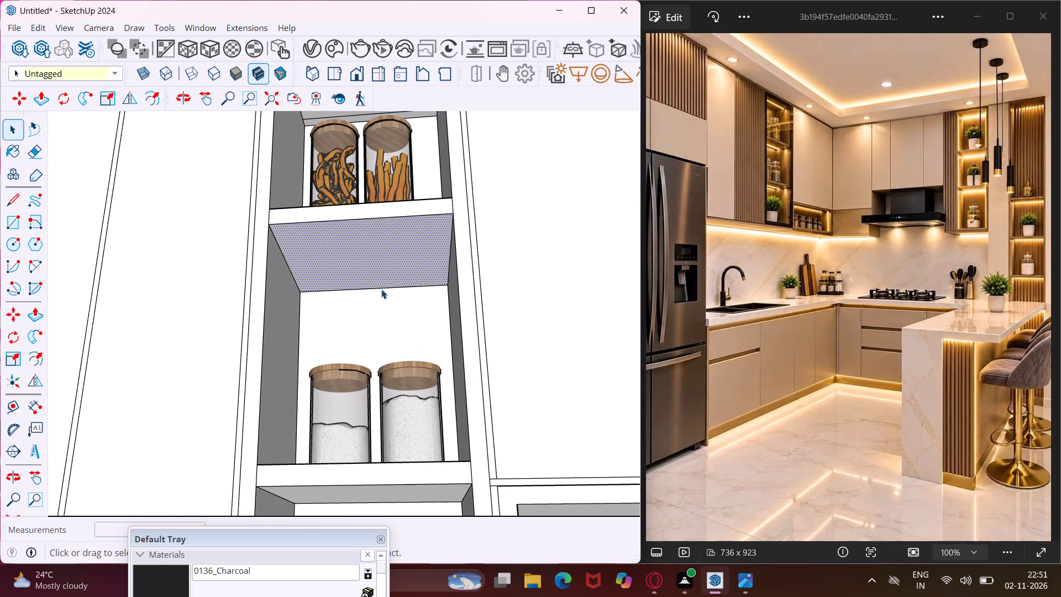
click(381, 290)
key(m)
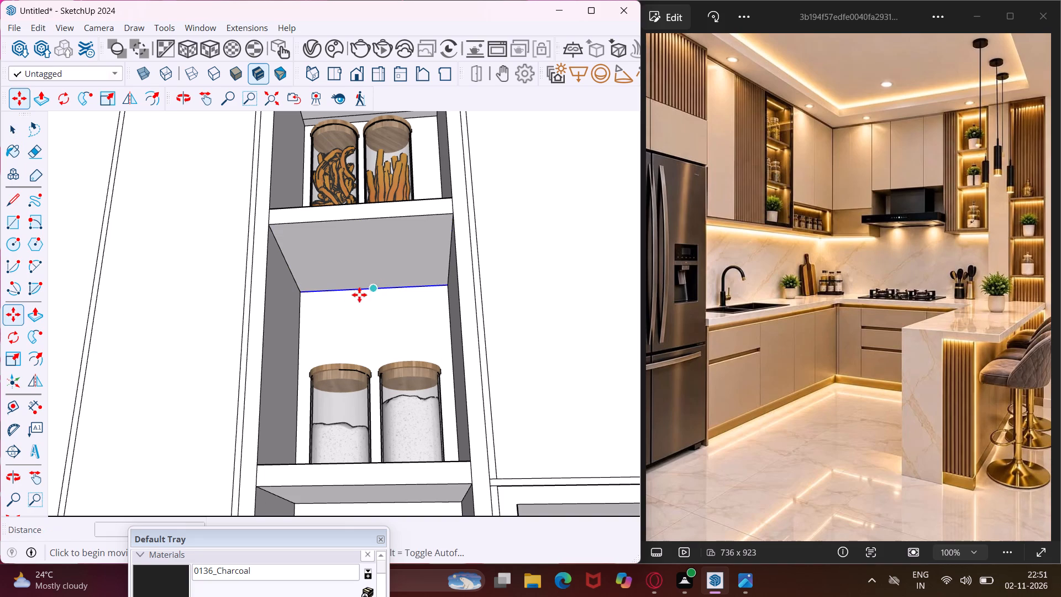
scroll(324, 303, up, 3)
click(297, 286)
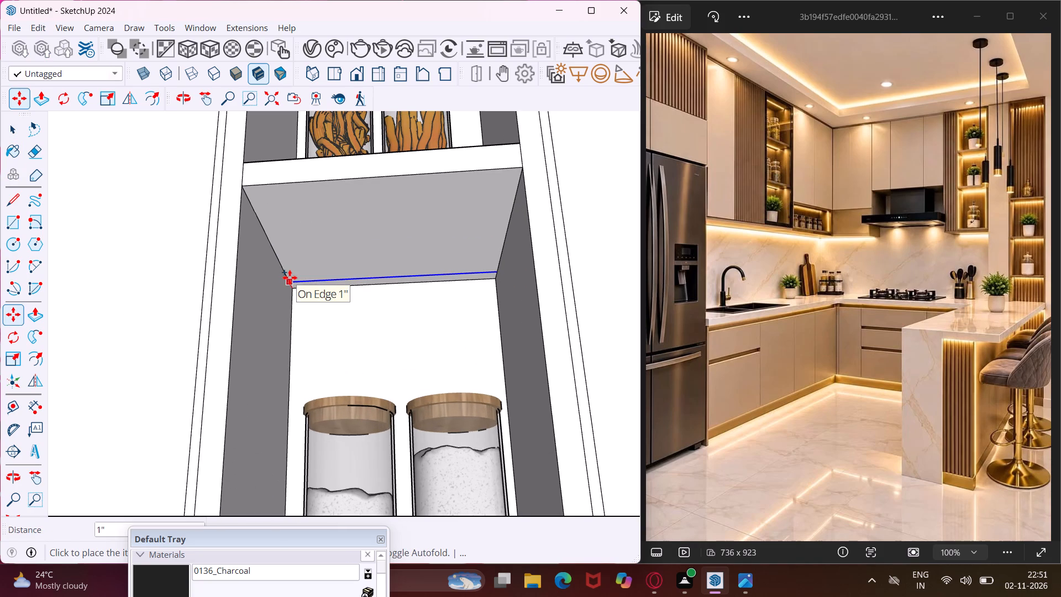
click(290, 277)
scroll(290, 248, down, 9)
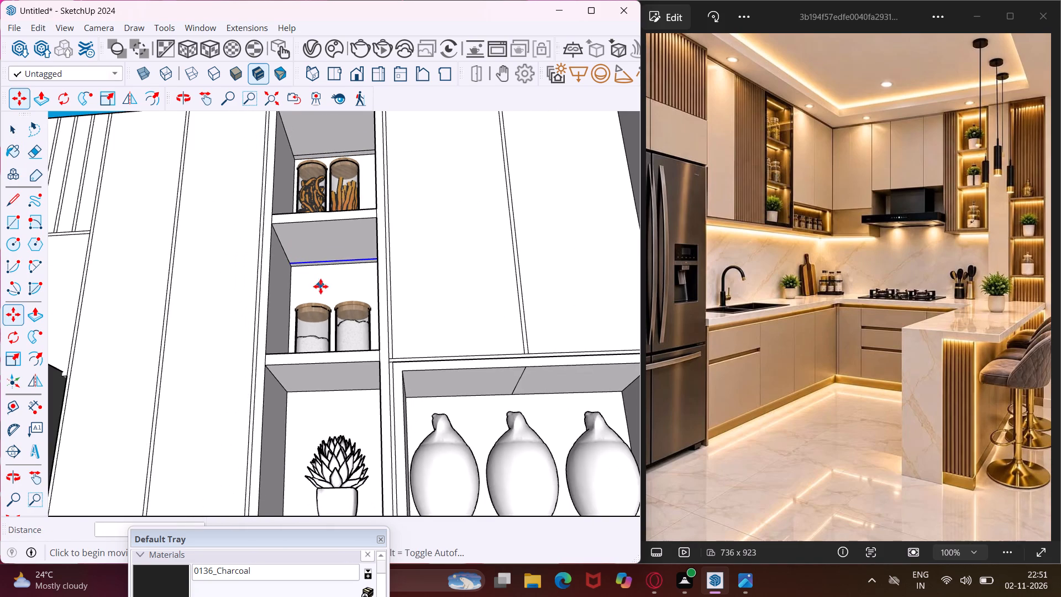
key(Escape)
Copy the top rear edge of the potted-plant compartment 1" forward along the shelf's underside.
key(space)
scroll(337, 387, up, 2)
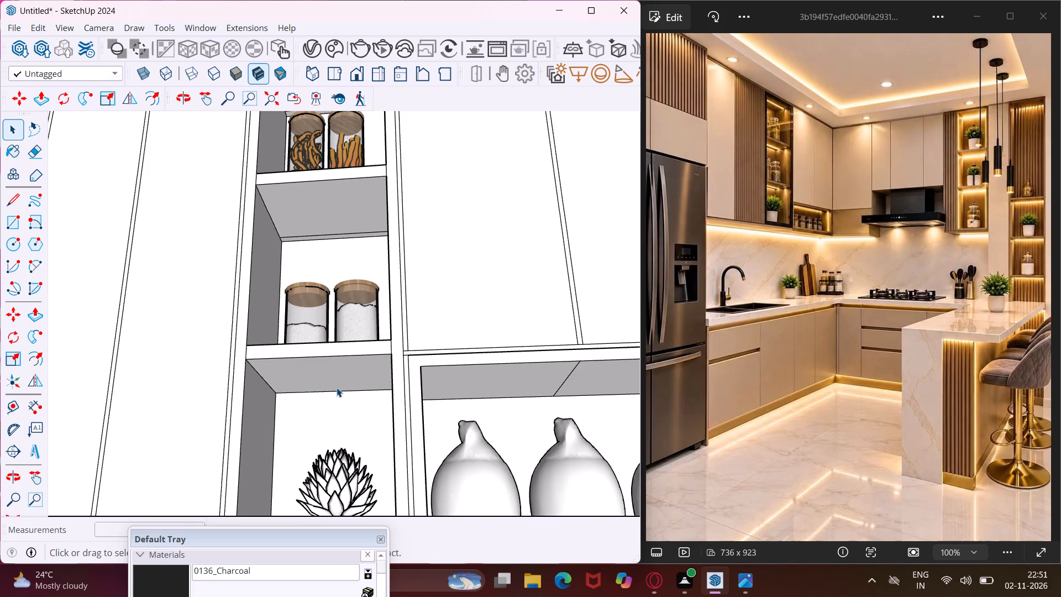
click(337, 391)
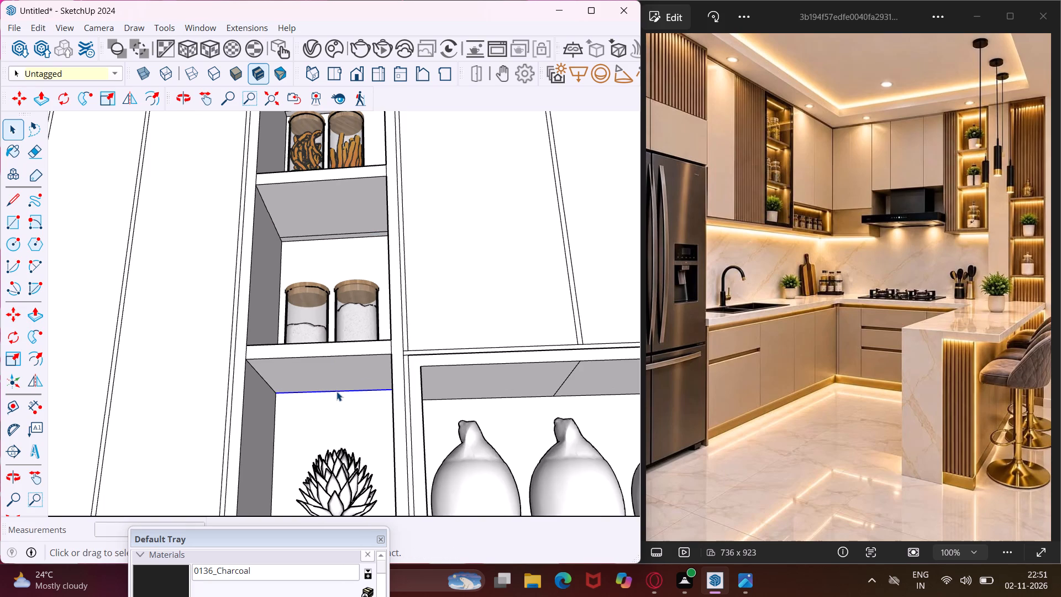
key(m)
scroll(262, 392, up, 2)
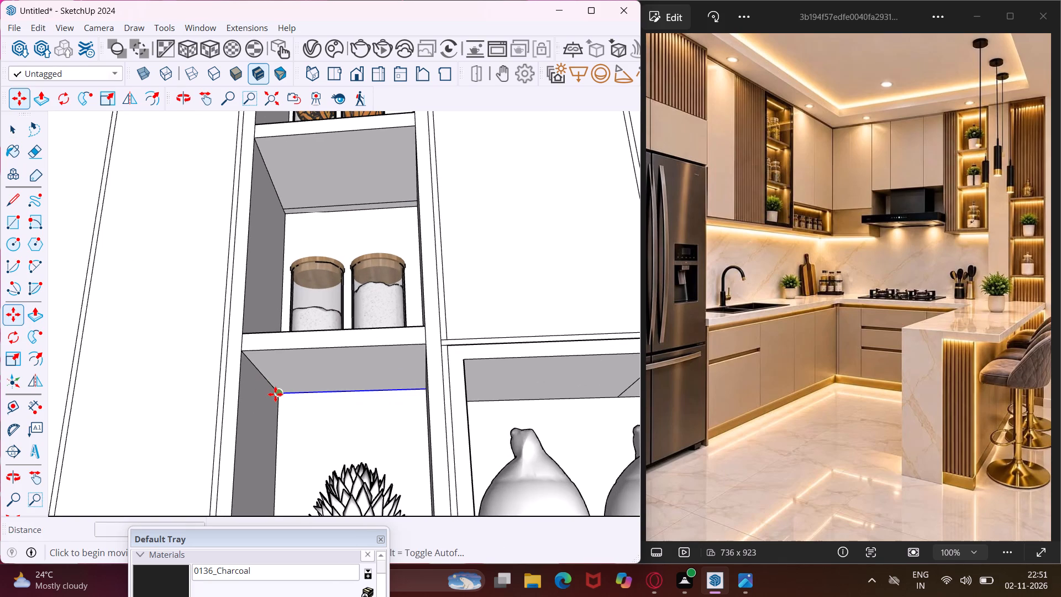
click(278, 395)
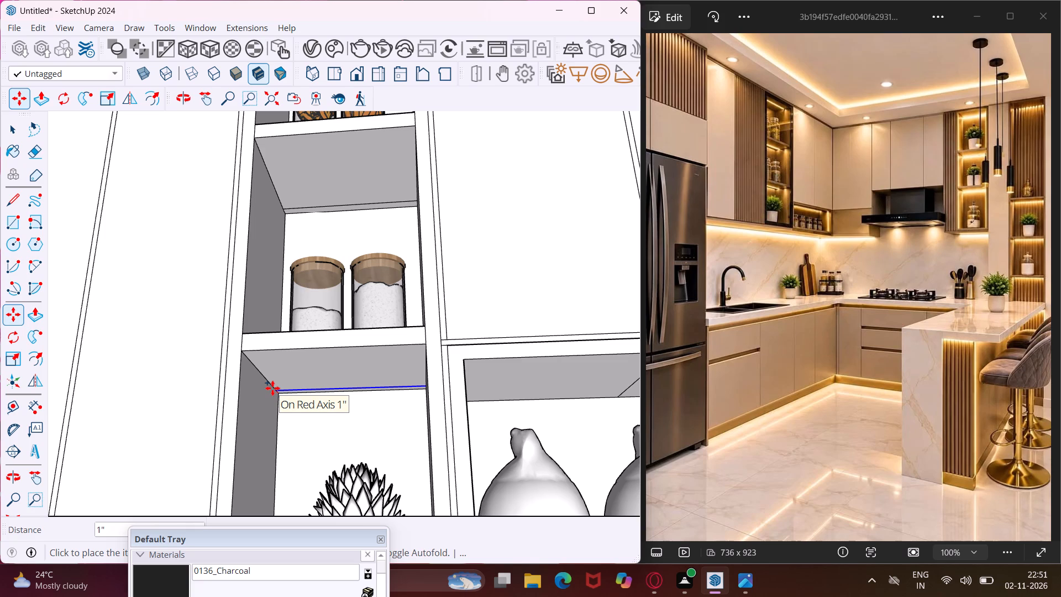
key(1)
key(shift+quotedbl)
key(Return)
scroll(272, 388, down, 5)
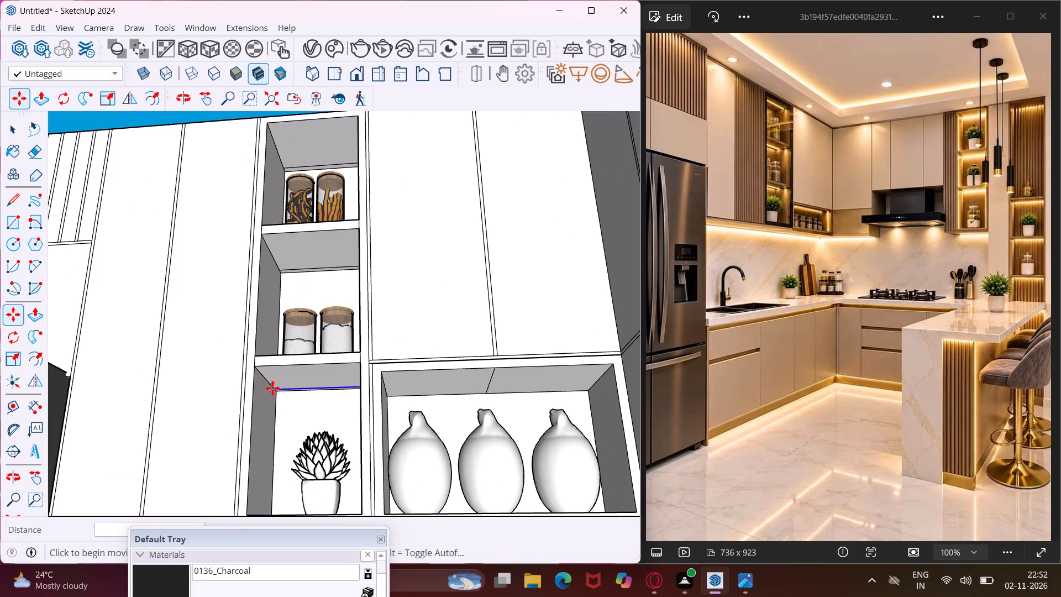
key(Escape)
Erase the stray dividing line across the ceiling of the open compartment holding the three vases.
key(space)
scroll(489, 391, up, 5)
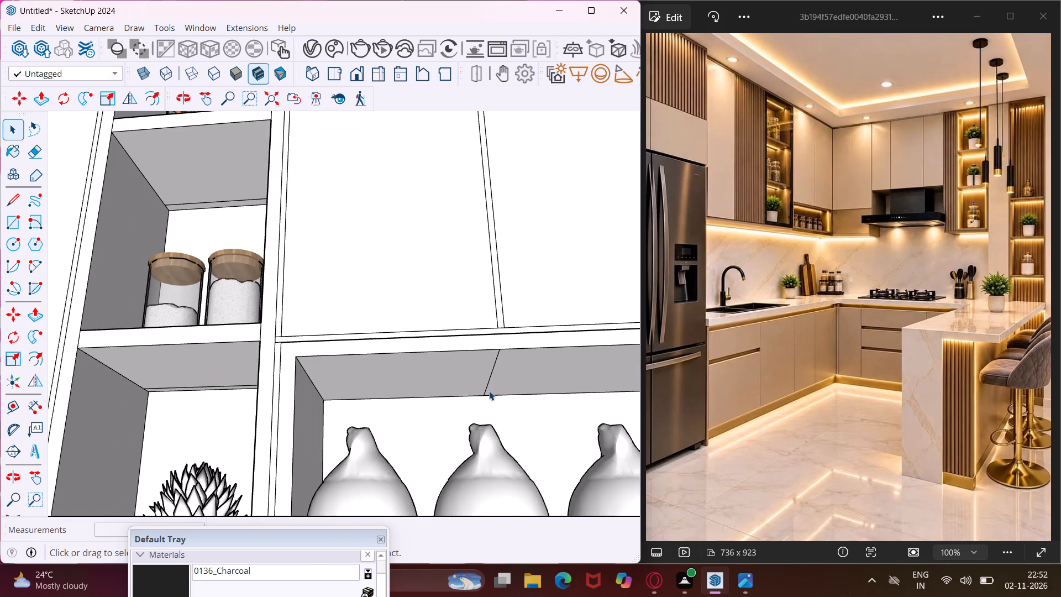
key(e)
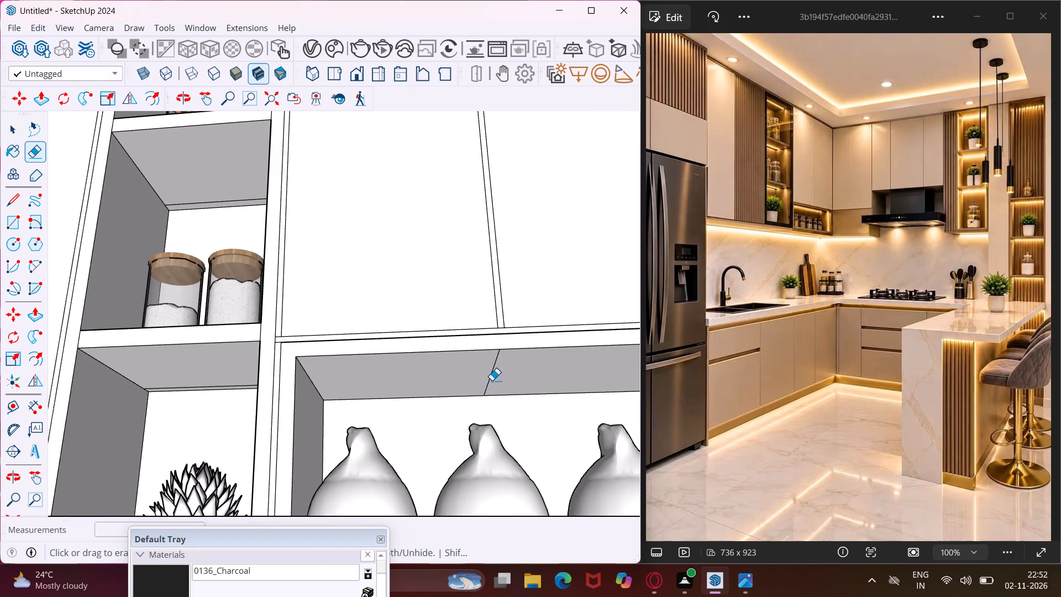
click(491, 376)
key(Escape)
key(space)
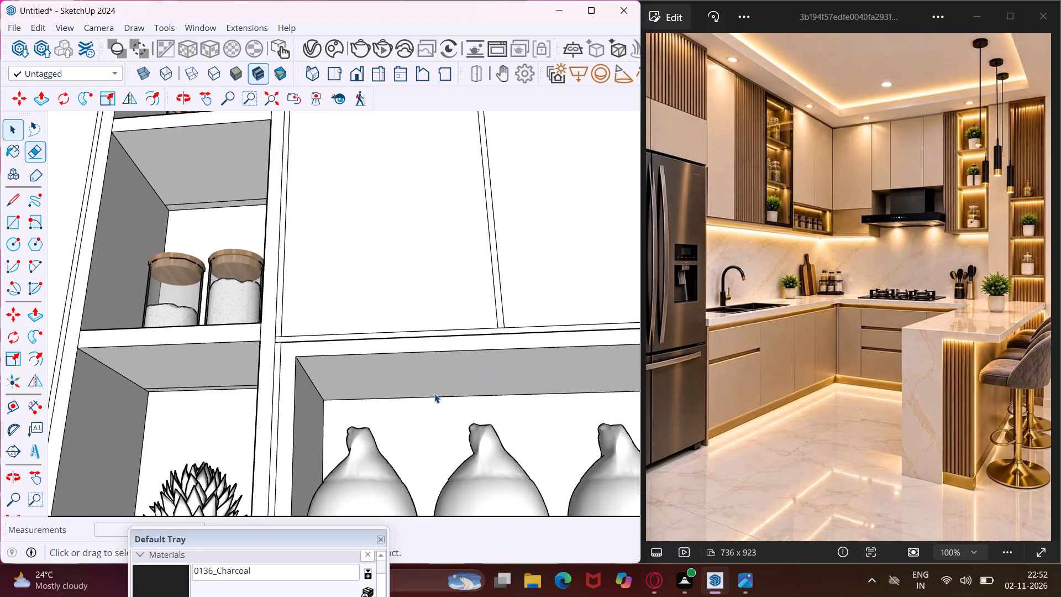
Copy the top rear edge of the three-vase compartment 1" forward along its ceiling.
click(427, 397)
key(m)
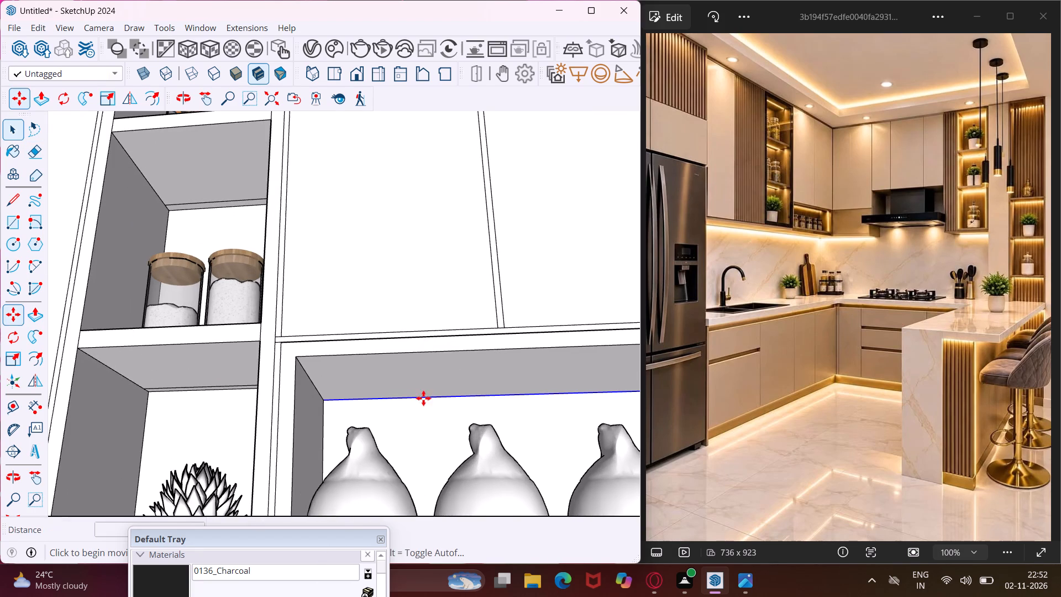
scroll(291, 405, up, 3)
scroll(340, 412, up, 3)
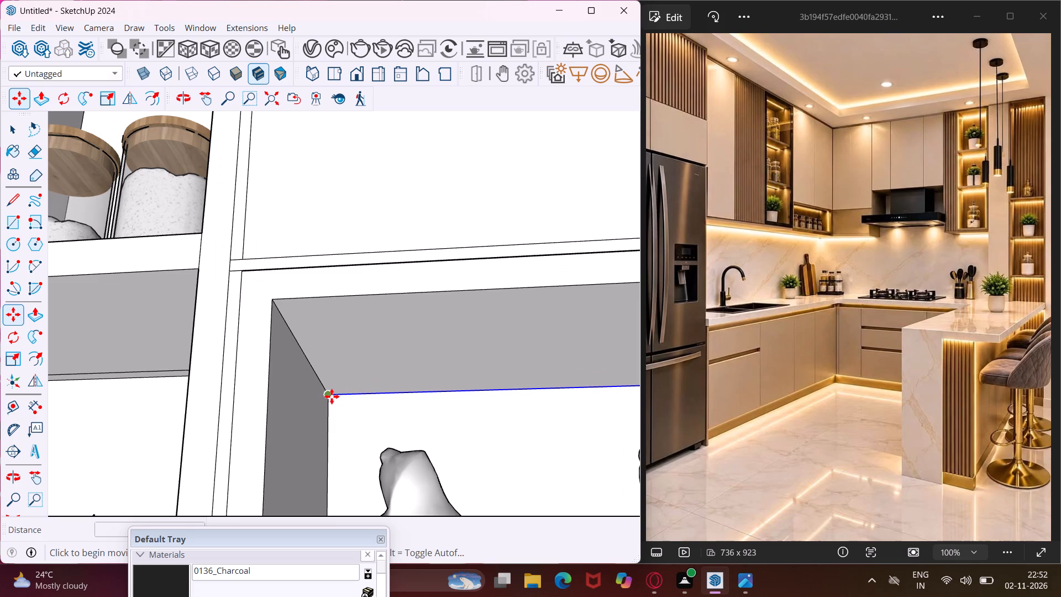
click(332, 396)
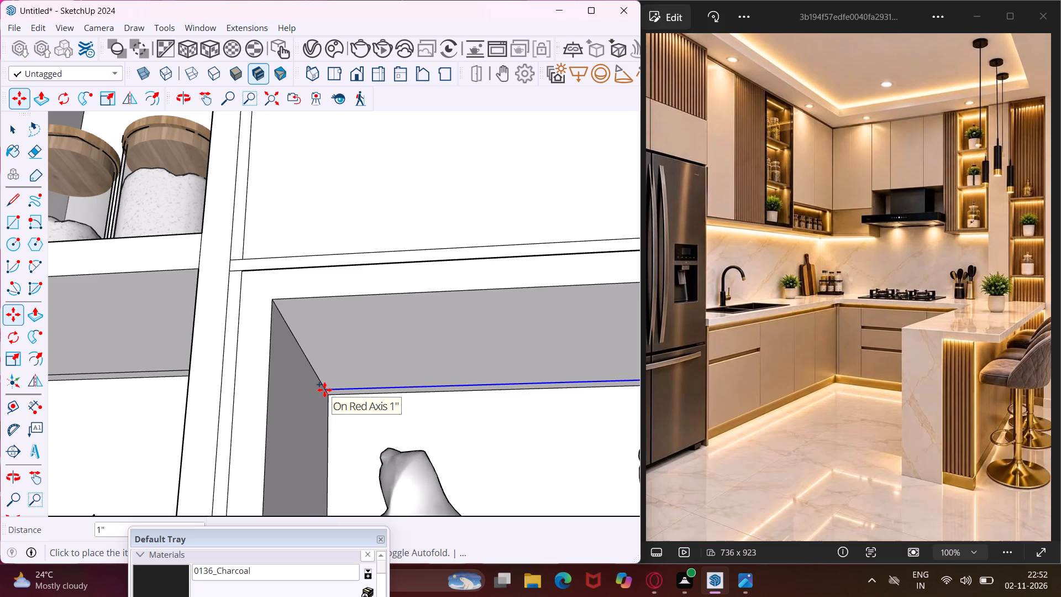
text(.1)
key(BackSpace)
key(BackSpace)
text(1")
key(Return)
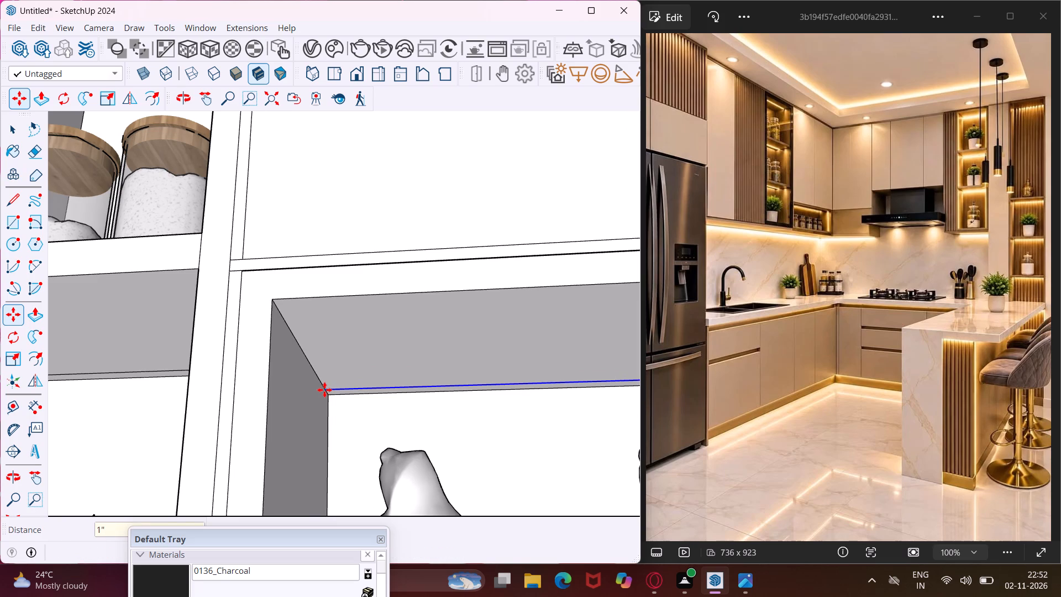
middle_drag(337, 396, 533, 420)
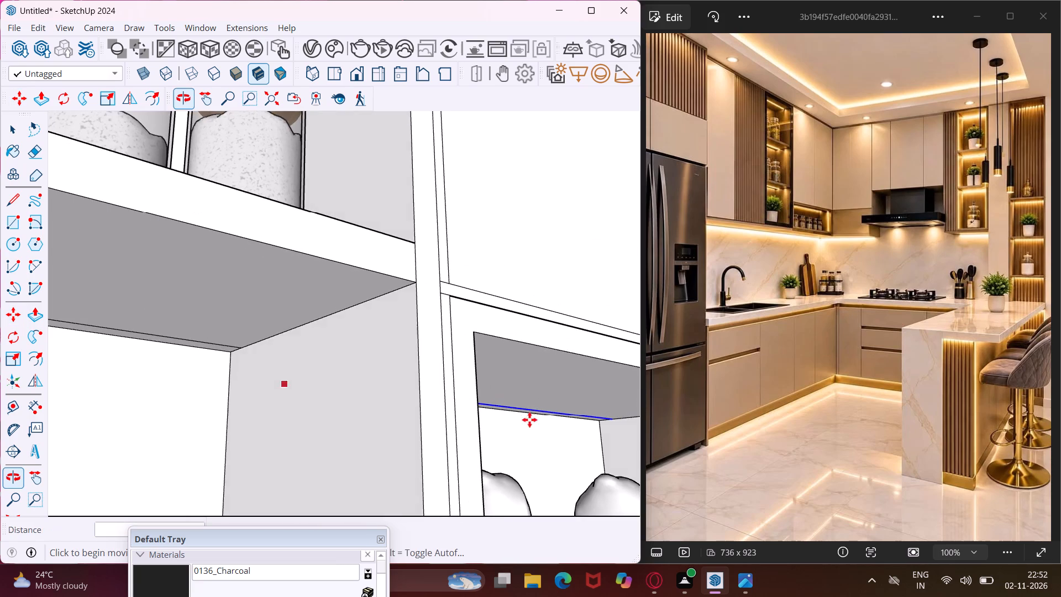
scroll(461, 408, down, 5)
scroll(384, 363, down, 6)
key(Escape)
key(space)
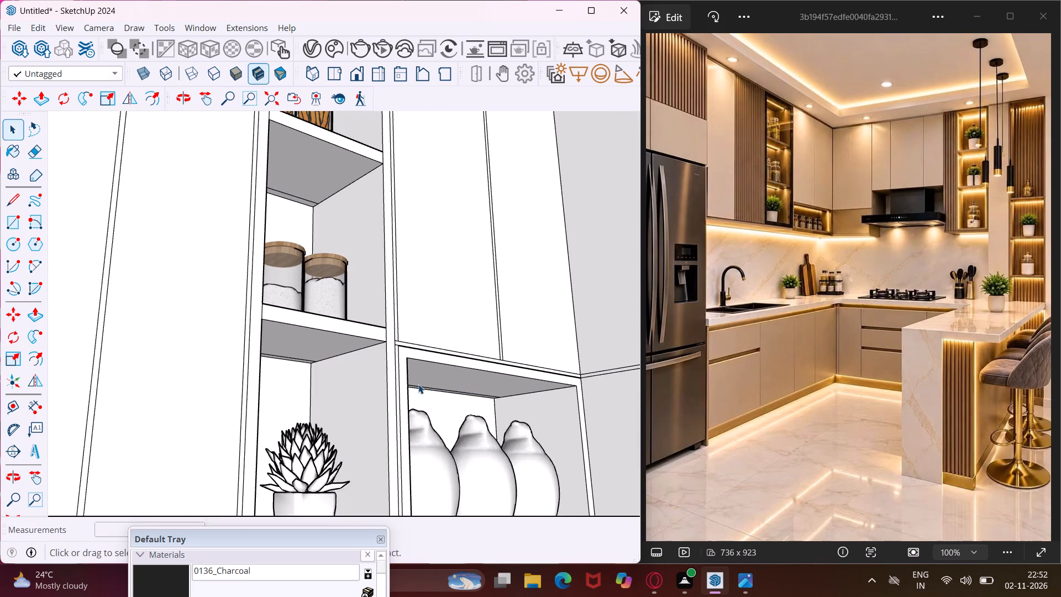
Copy the top rear edge of the uppermost plant compartment in the open shelf tower beside the range hood 1" forward along its ceiling.
scroll(435, 385, up, 10)
middle_drag(407, 365, 332, 301)
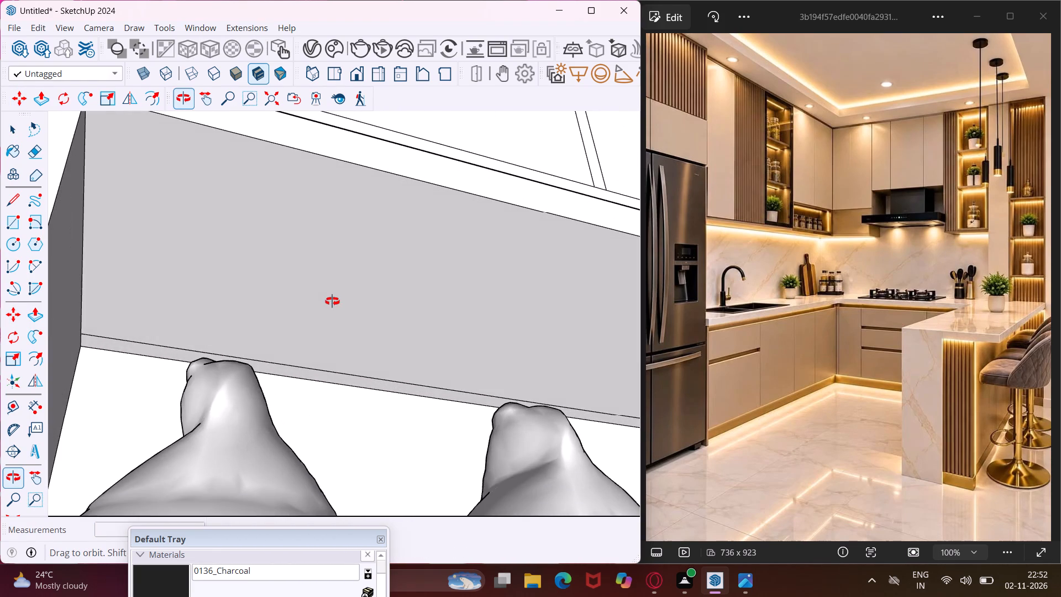
middle_drag(332, 301, 382, 428)
scroll(346, 395, down, 6)
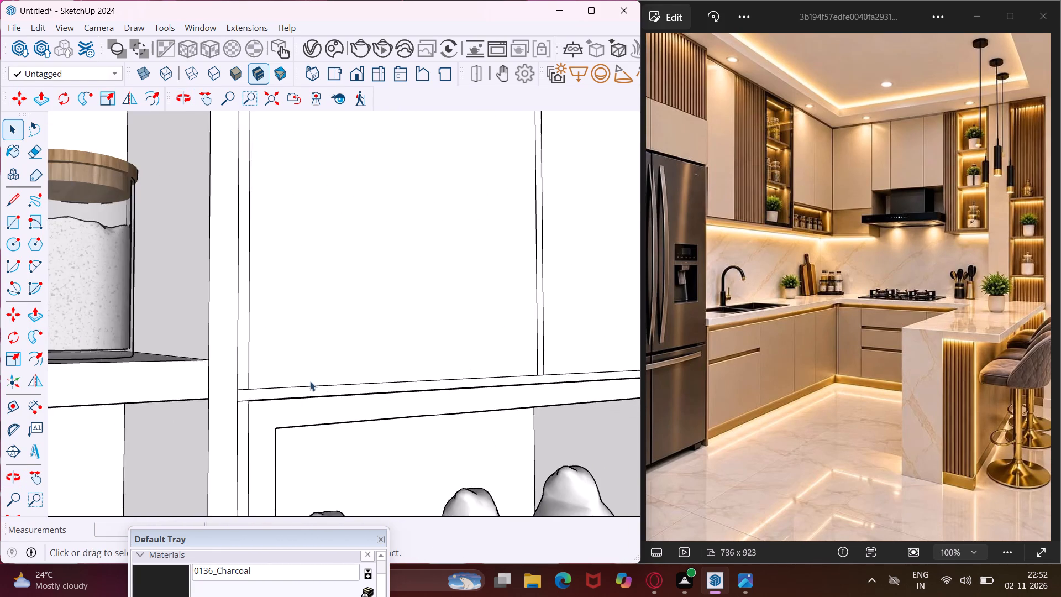
scroll(306, 380, down, 18)
scroll(272, 370, down, 5)
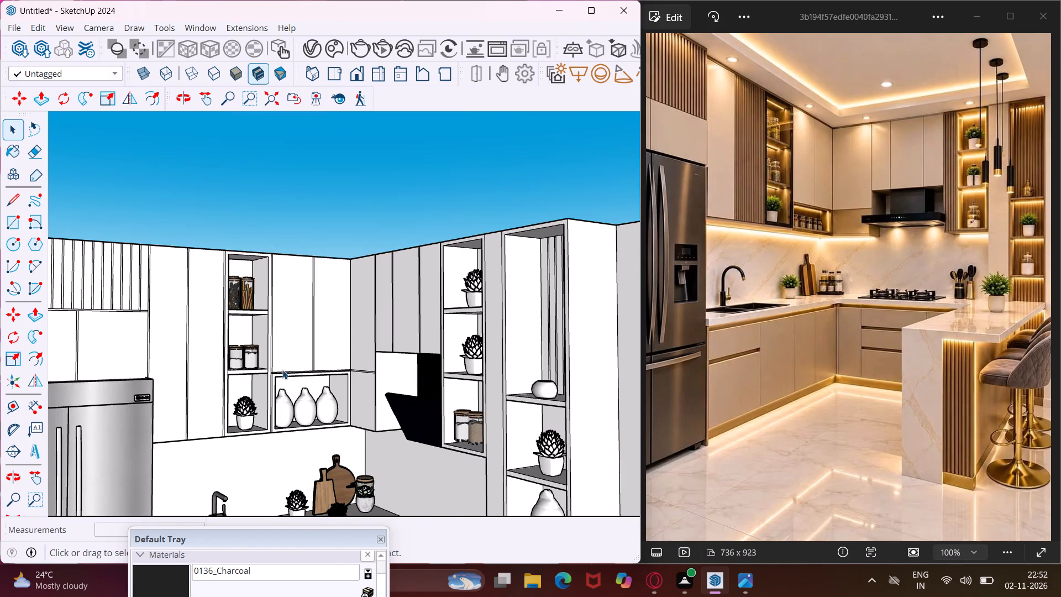
middle_drag(282, 370, 501, 413)
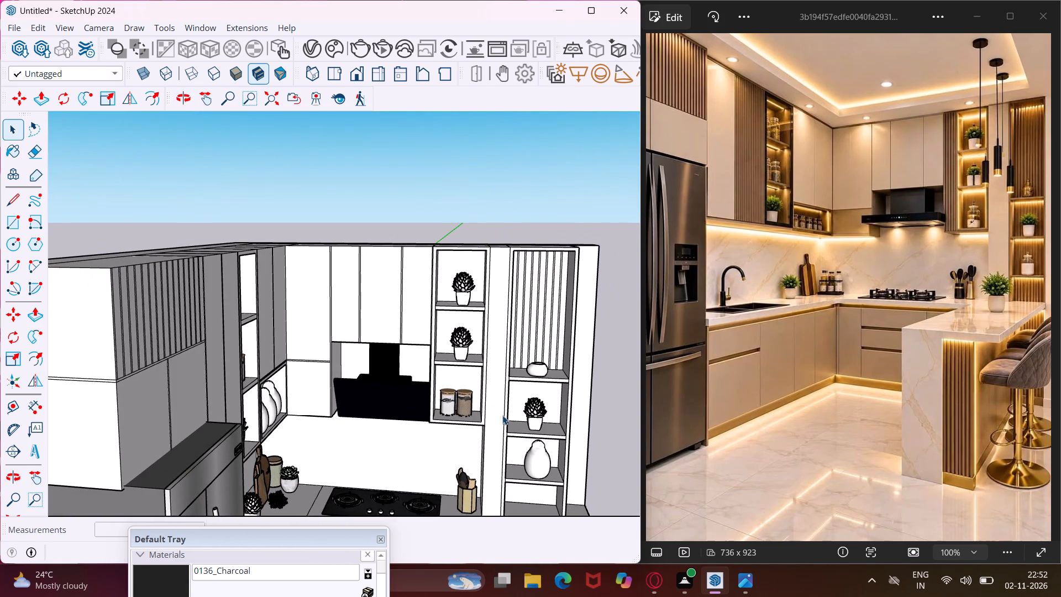
scroll(466, 246, up, 5)
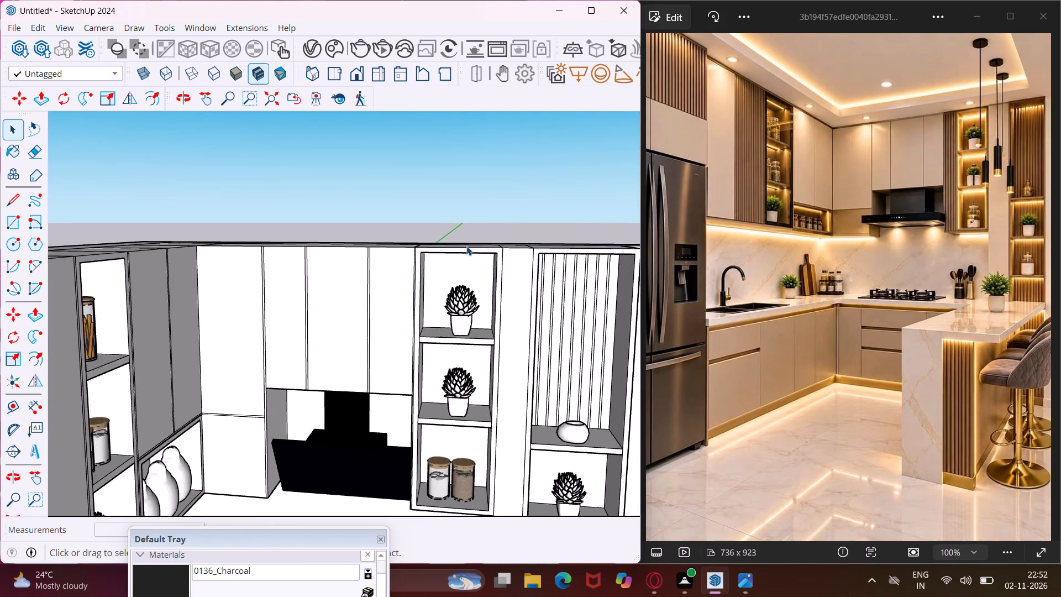
scroll(466, 246, up, 5)
middle_drag(466, 246, 468, 139)
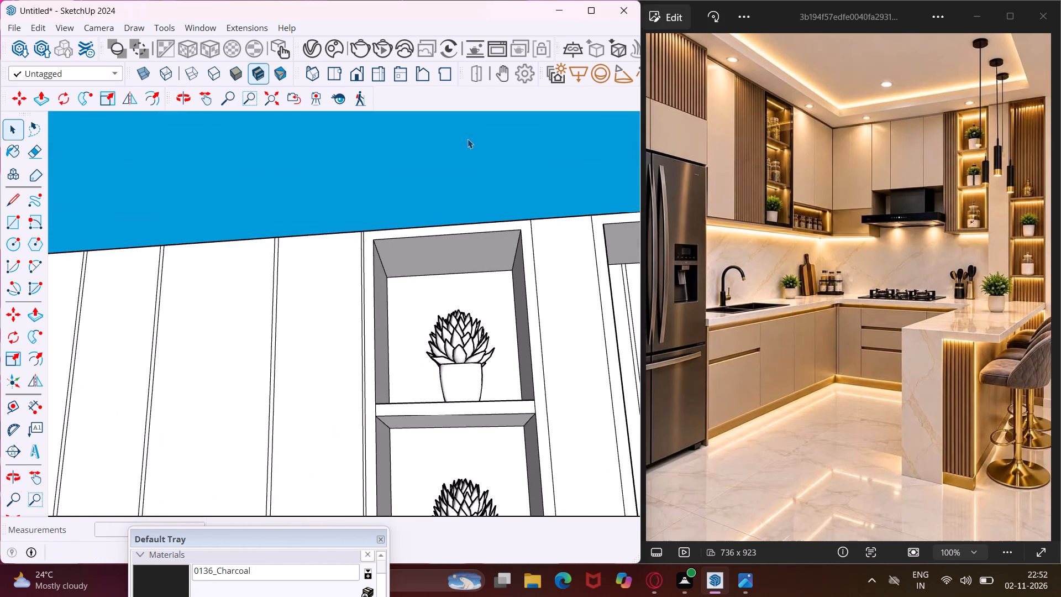
scroll(468, 139, down, 2)
scroll(499, 256, up, 3)
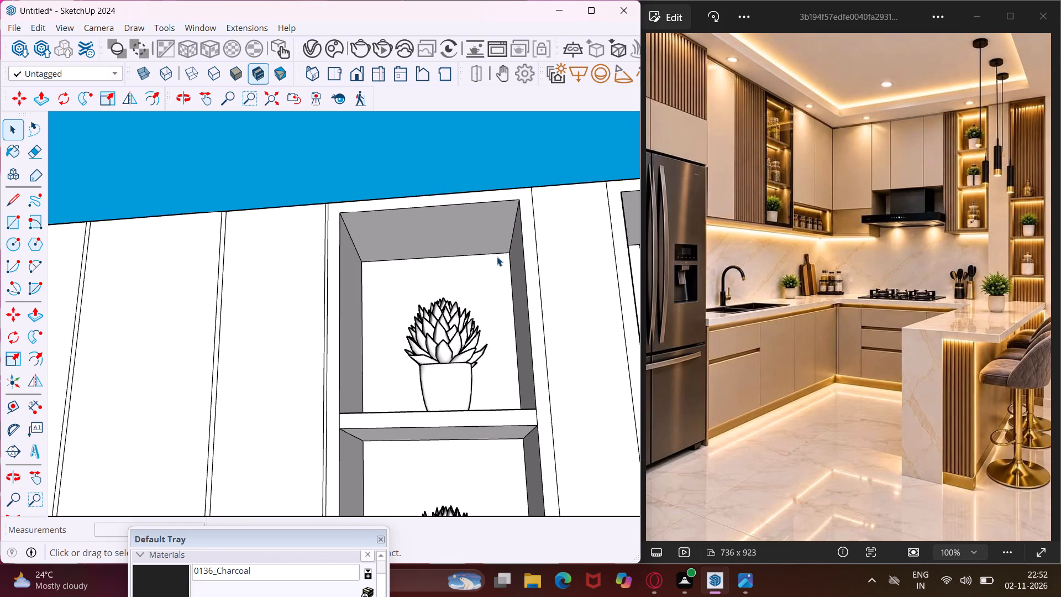
click(497, 256)
key(m)
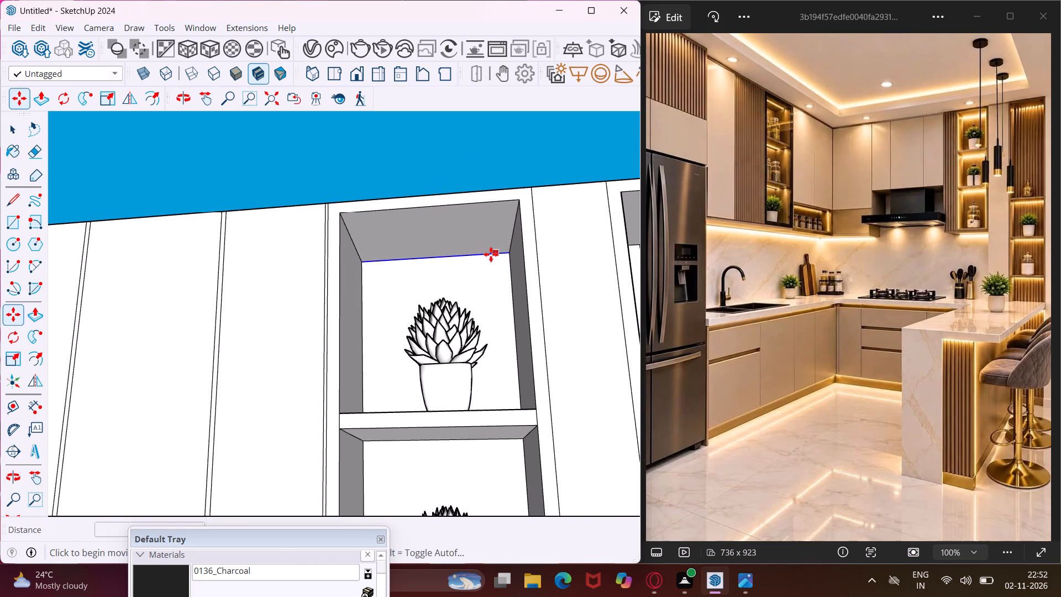
scroll(393, 267, up, 5)
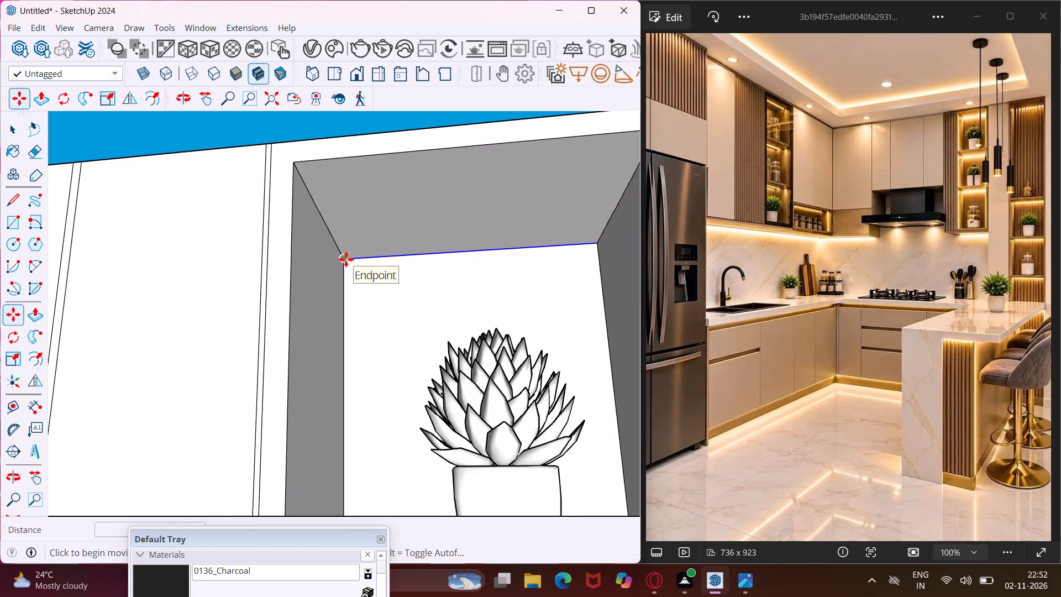
click(346, 259)
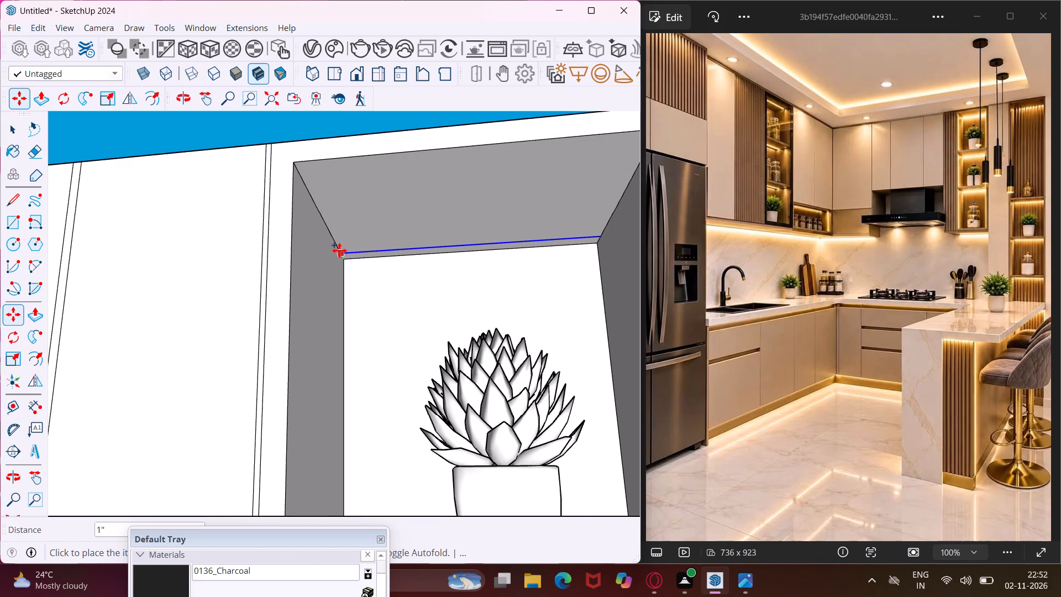
key(1)
key(shift+quotedbl)
key(Return)
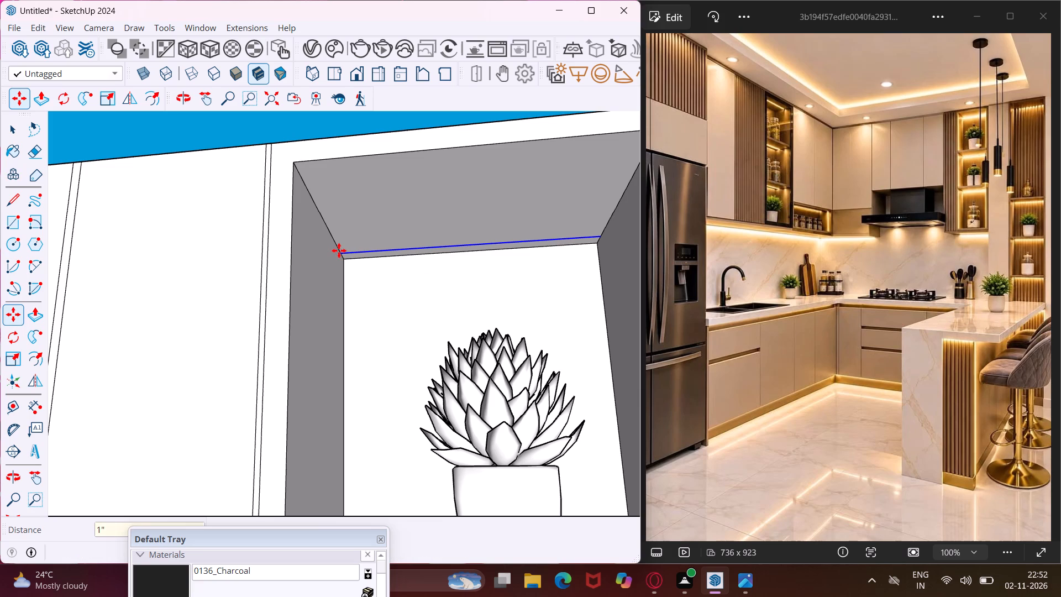
scroll(339, 250, down, 8)
scroll(328, 181, down, 8)
key(Escape)
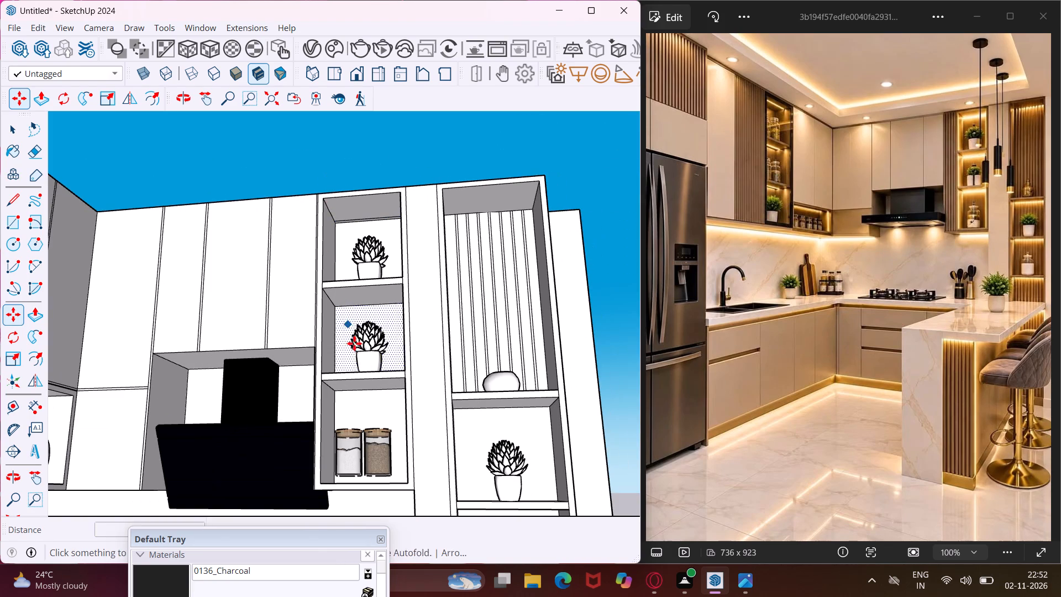
key(space)
Move the two wooden-lidded jars in the tower's lowest compartment about 1" down toward its floor and exit the group.
scroll(373, 463, up, 3)
middle_drag(371, 464, 414, 535)
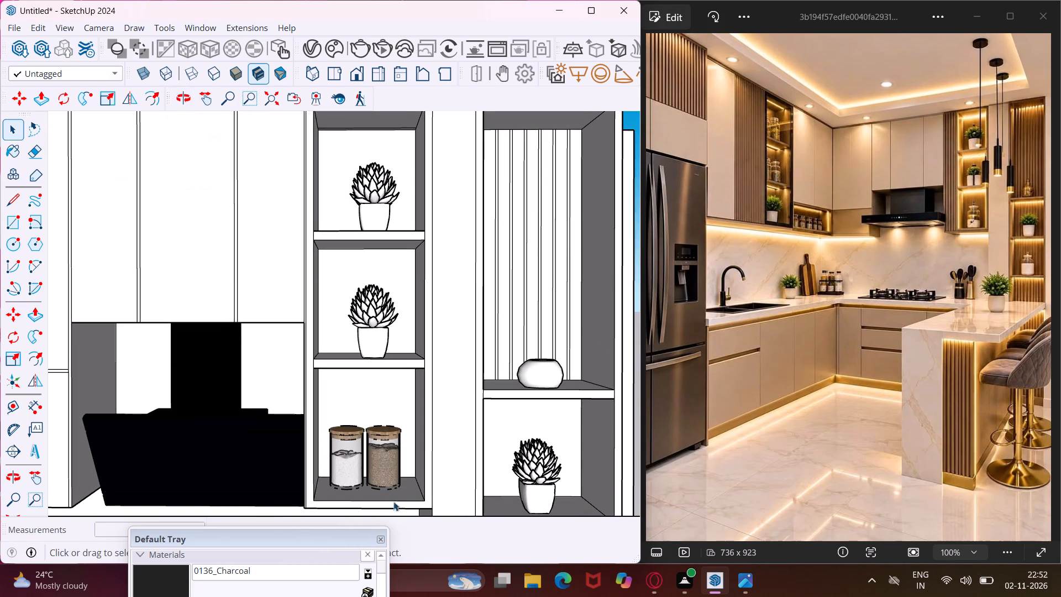
click(386, 490)
double_click(382, 483)
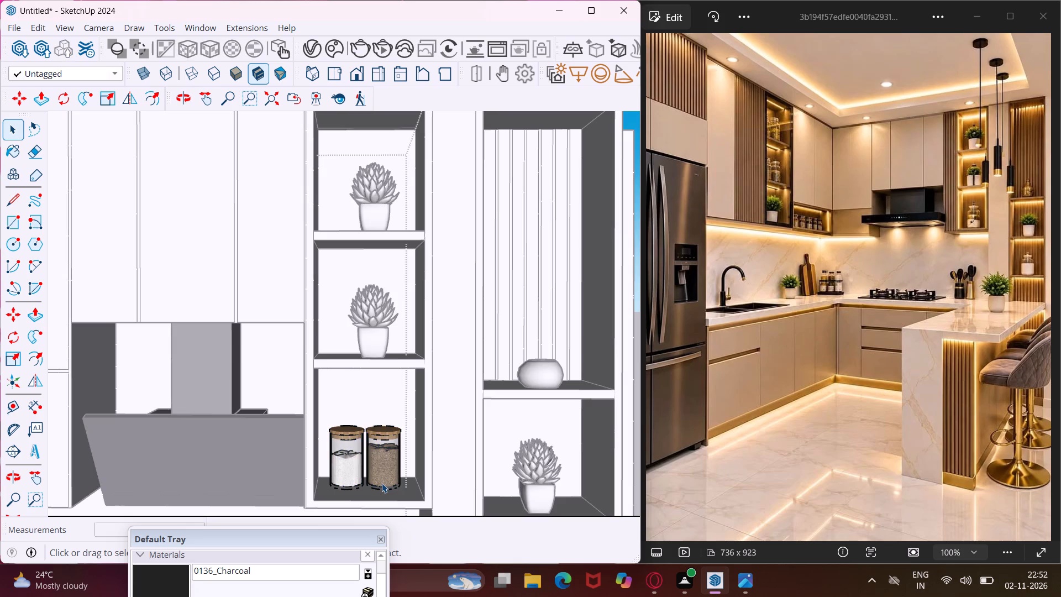
click(382, 483)
ctrl+click(342, 479)
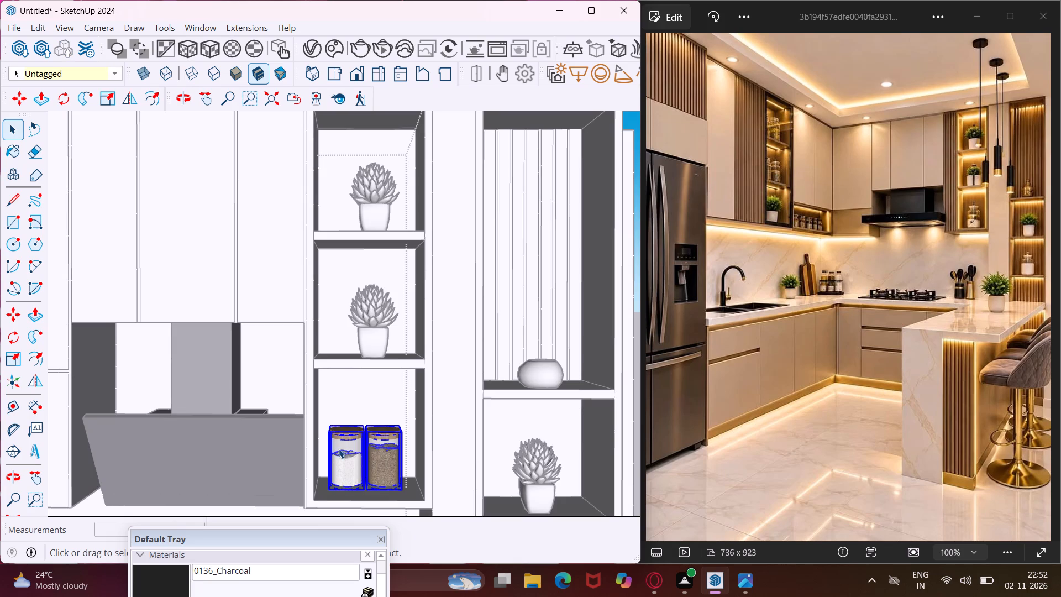
scroll(333, 410, down, 5)
middle_drag(335, 419, 344, 468)
scroll(365, 464, up, 2)
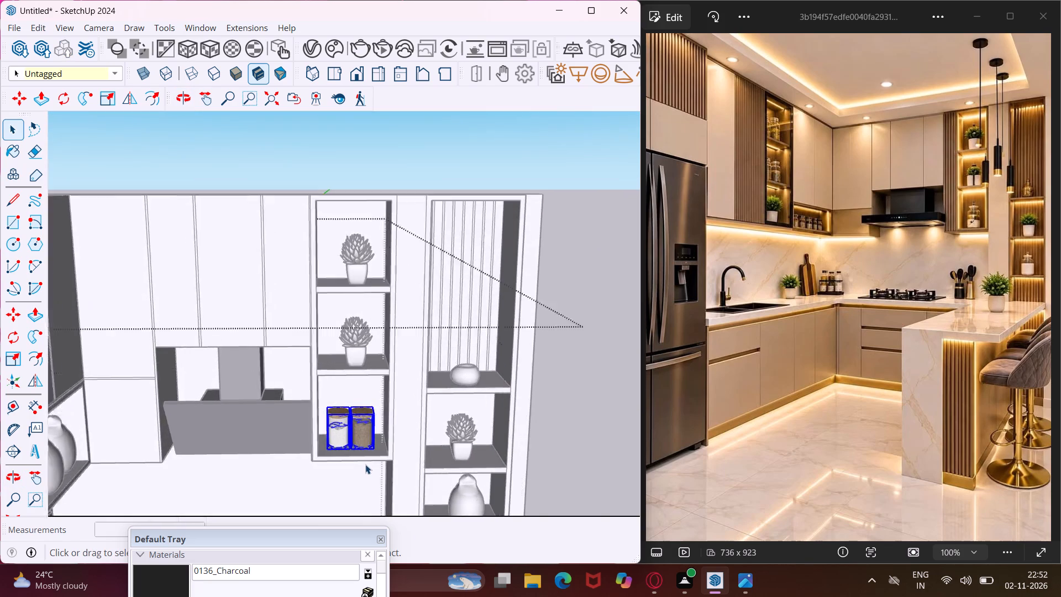
scroll(365, 464, up, 7)
scroll(429, 373, up, 5)
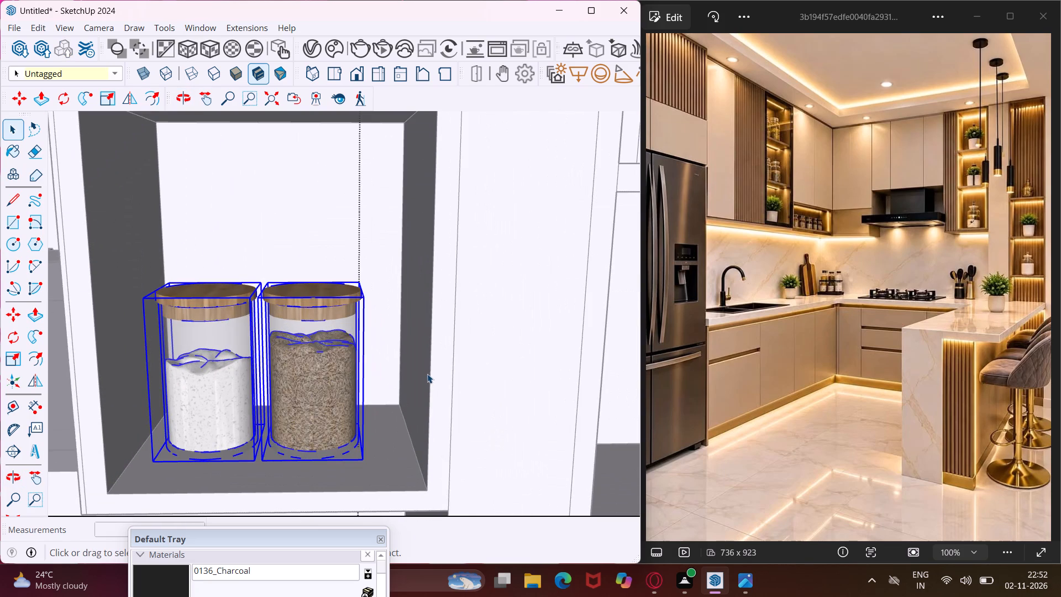
key(m)
scroll(421, 388, up, 3)
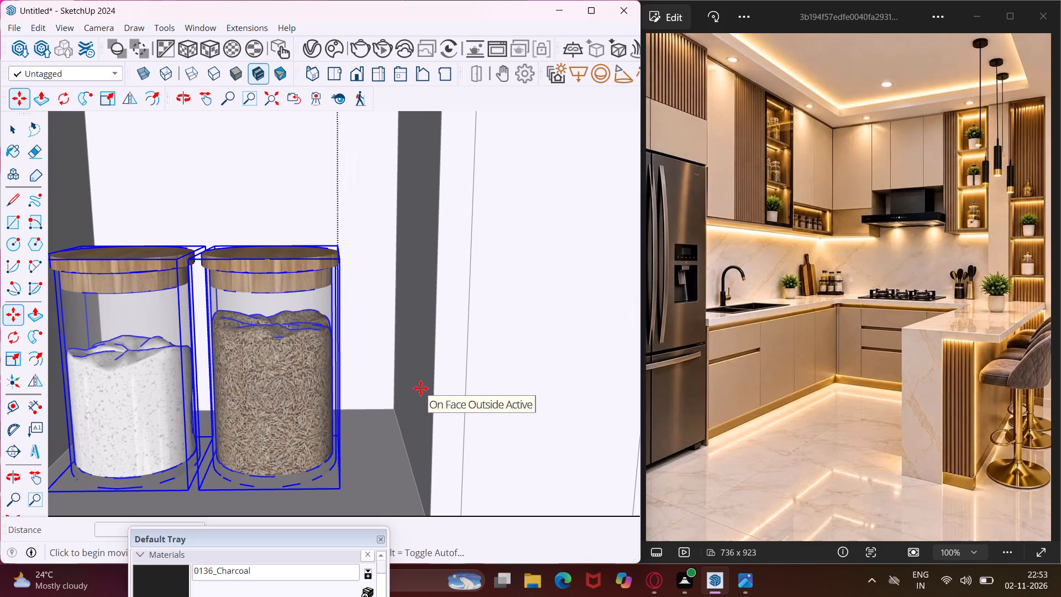
middle_drag(453, 386, 469, 384)
click(473, 382)
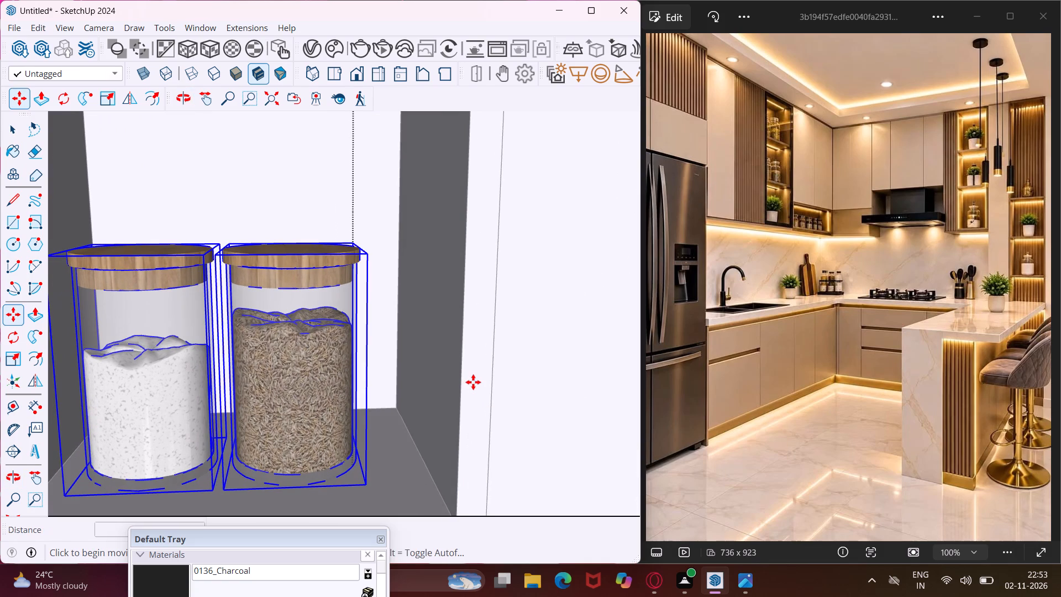
click(470, 420)
scroll(265, 358, down, 5)
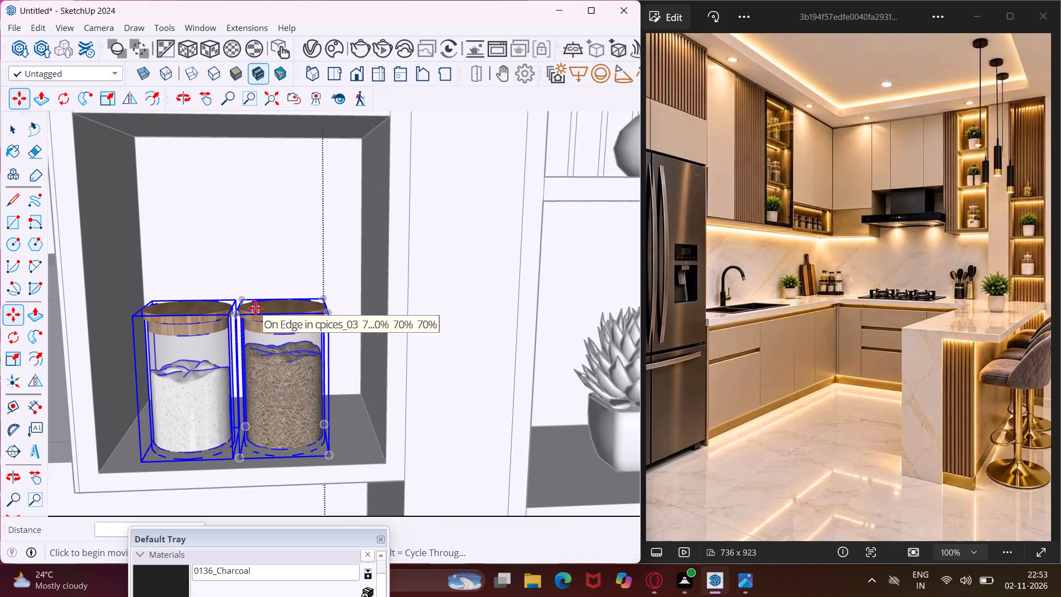
key(Escape)
key(space)
scroll(281, 253, down, 10)
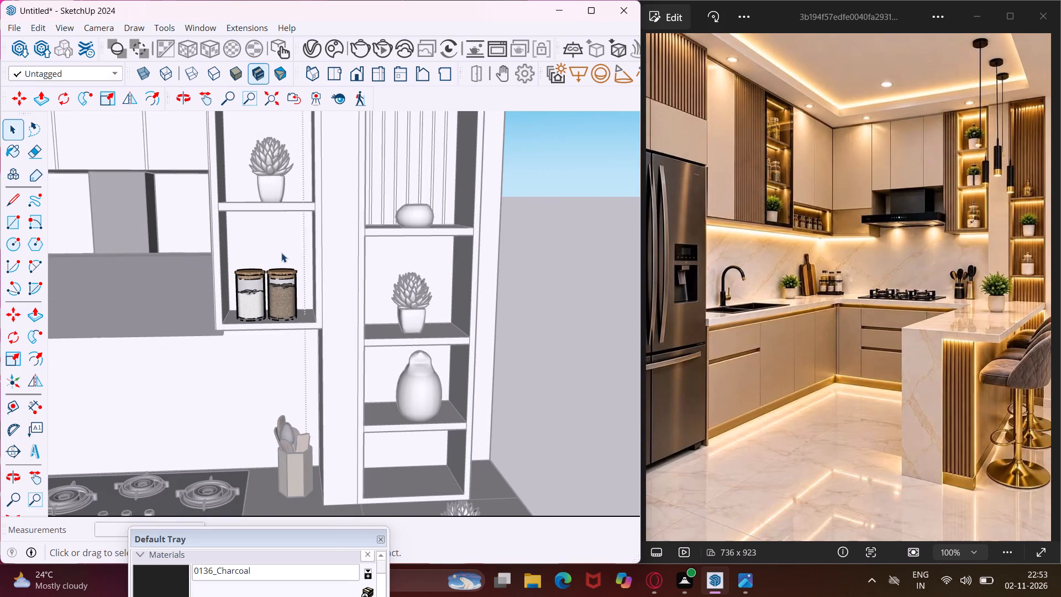
click(535, 271)
double_click(536, 271)
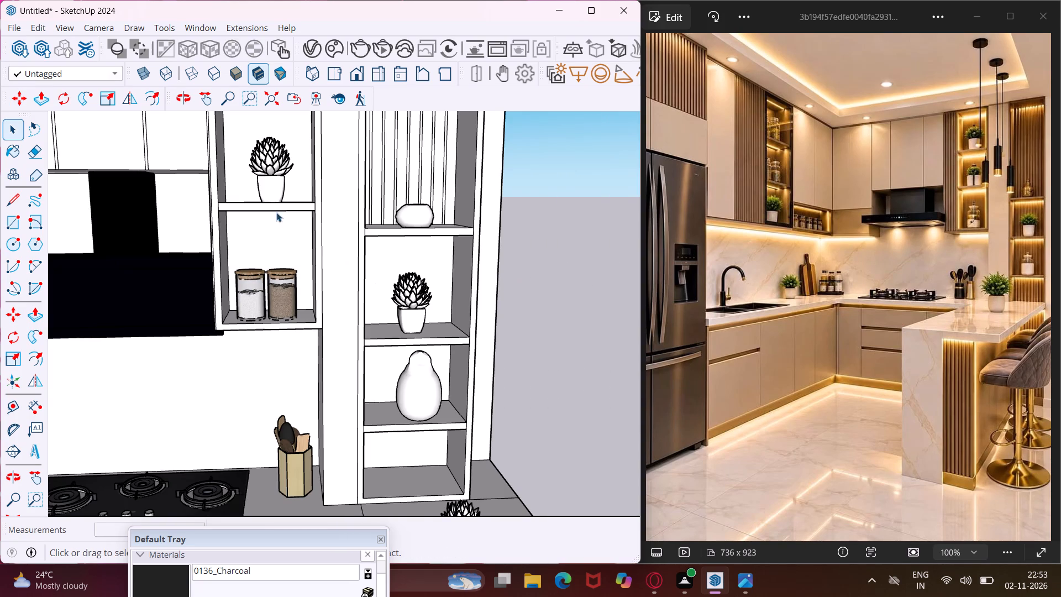
Copy the top rear edge of the tower's middle plant compartment 1" forward along the shelf's underside.
scroll(258, 188, down, 5)
middle_drag(258, 191, 256, 130)
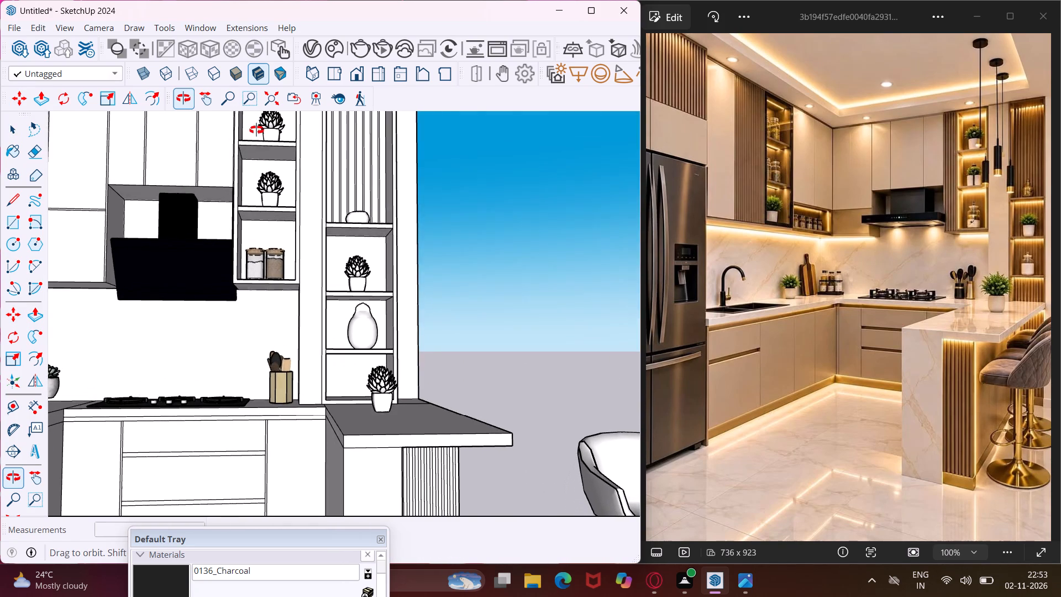
middle_drag(256, 130, 258, 121)
scroll(269, 163, up, 12)
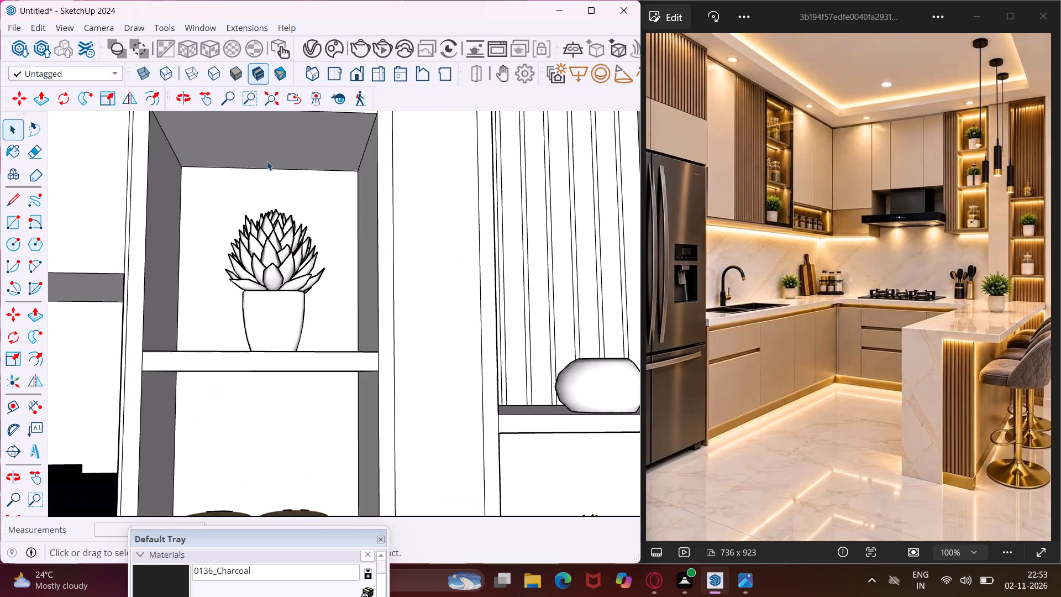
click(259, 166)
click(256, 170)
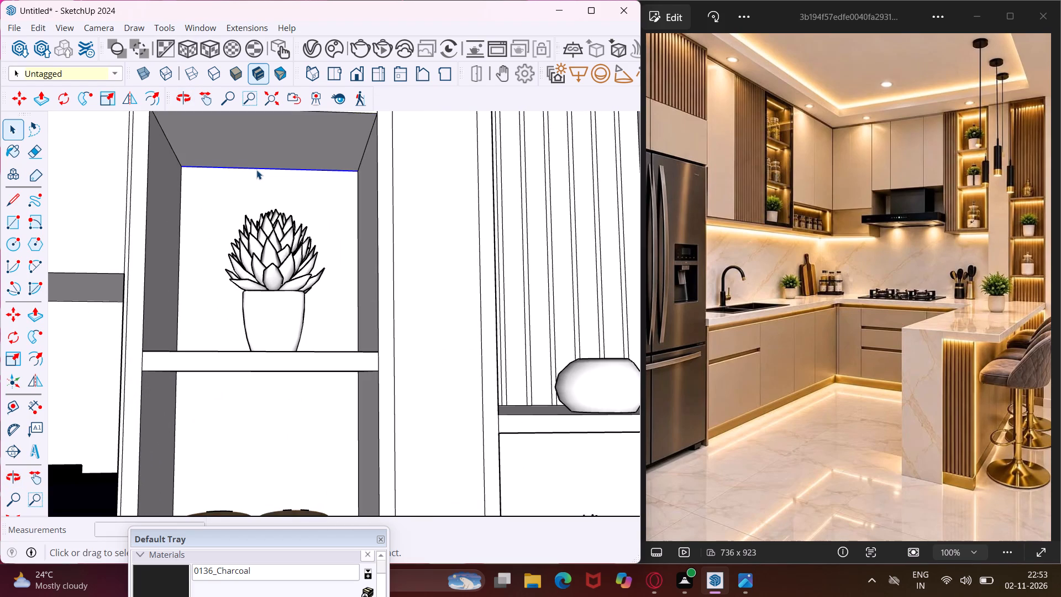
key(m)
scroll(192, 184, up, 4)
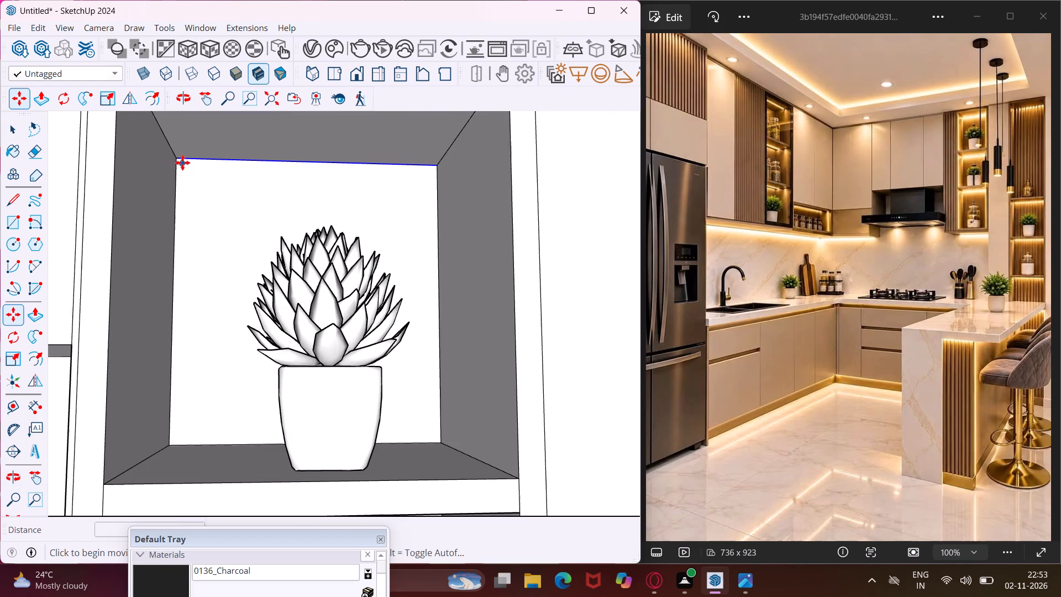
click(180, 159)
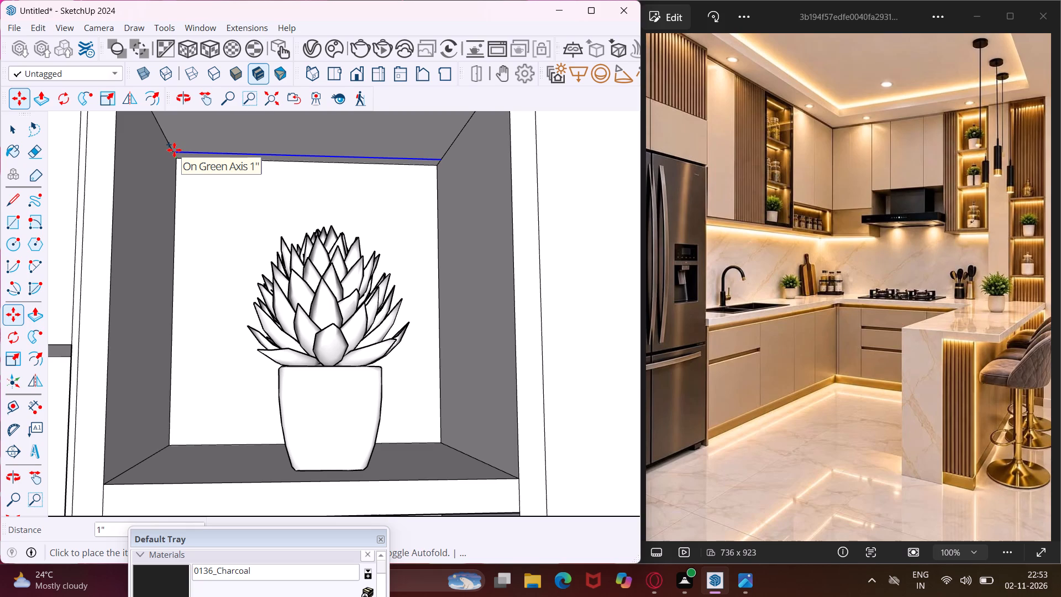
text(1")
key(Return)
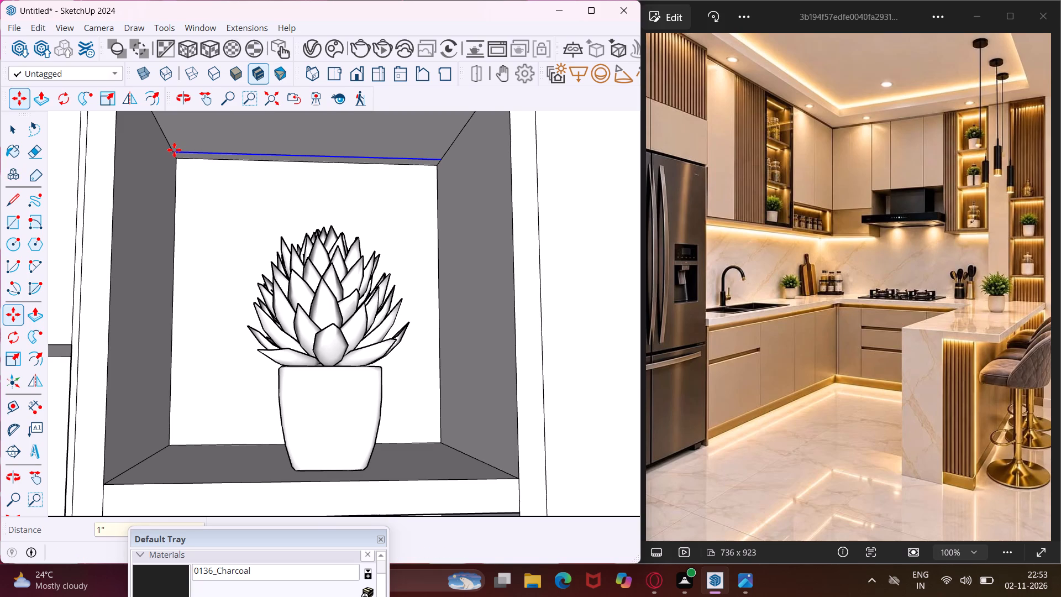
scroll(153, 163, down, 5)
key(Escape)
key(space)
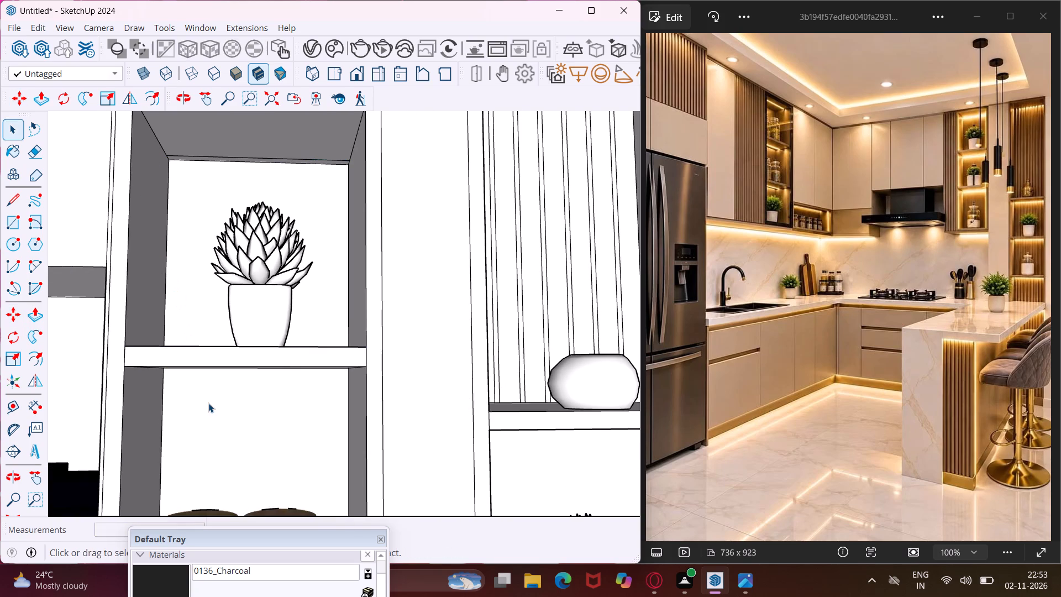
Copy the top rear edge of the tower's lowest compartment, above the two jars, 1" forward along the shelf's underside.
middle_drag(208, 403, 201, 314)
scroll(181, 358, up, 1)
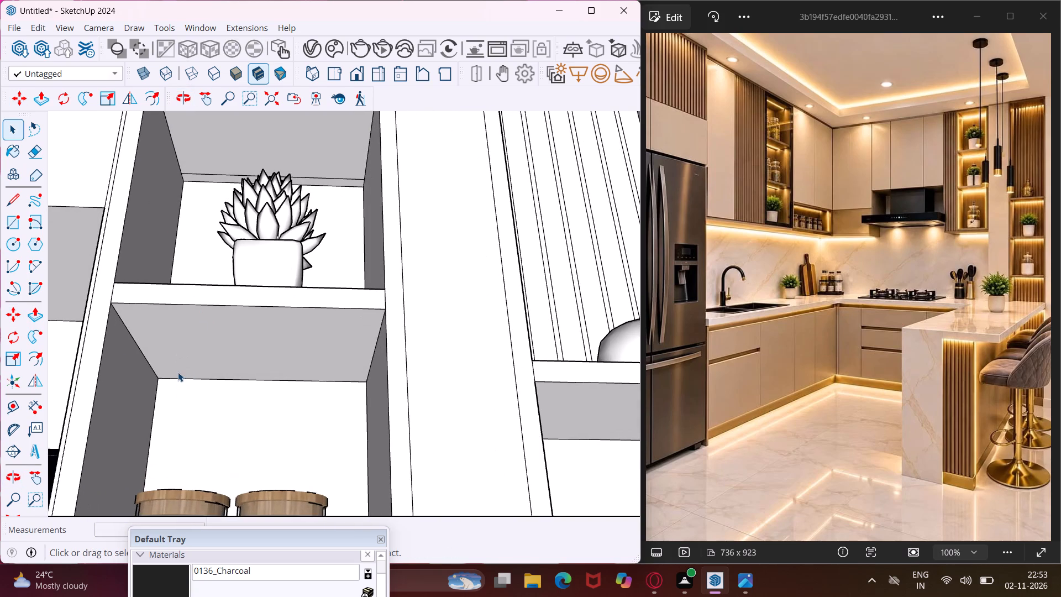
click(176, 380)
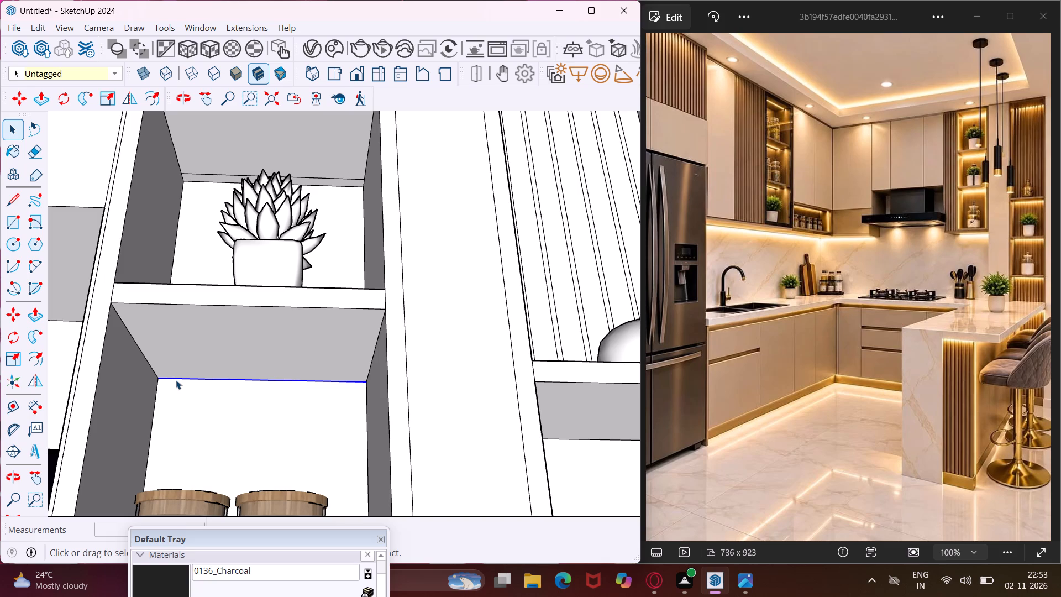
key(m)
scroll(176, 380, up, 4)
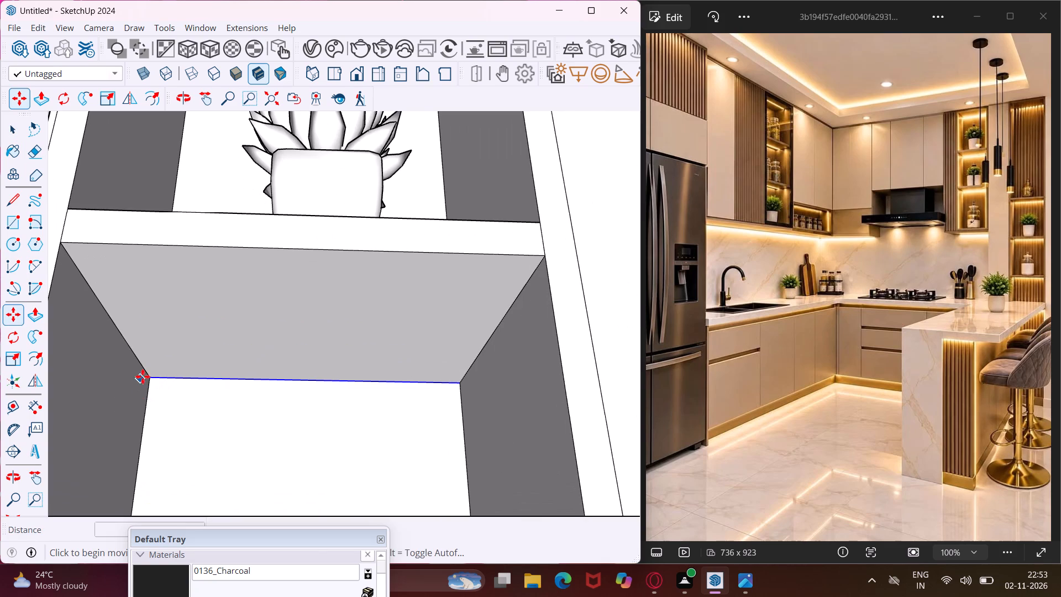
click(148, 379)
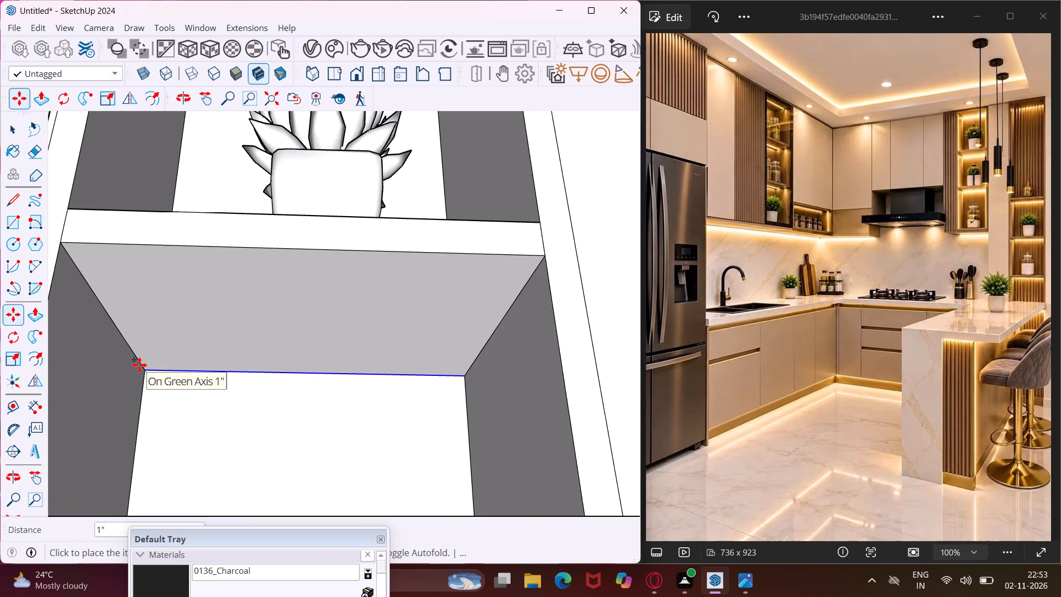
text(1")
key(Return)
scroll(0, 408, down, 3)
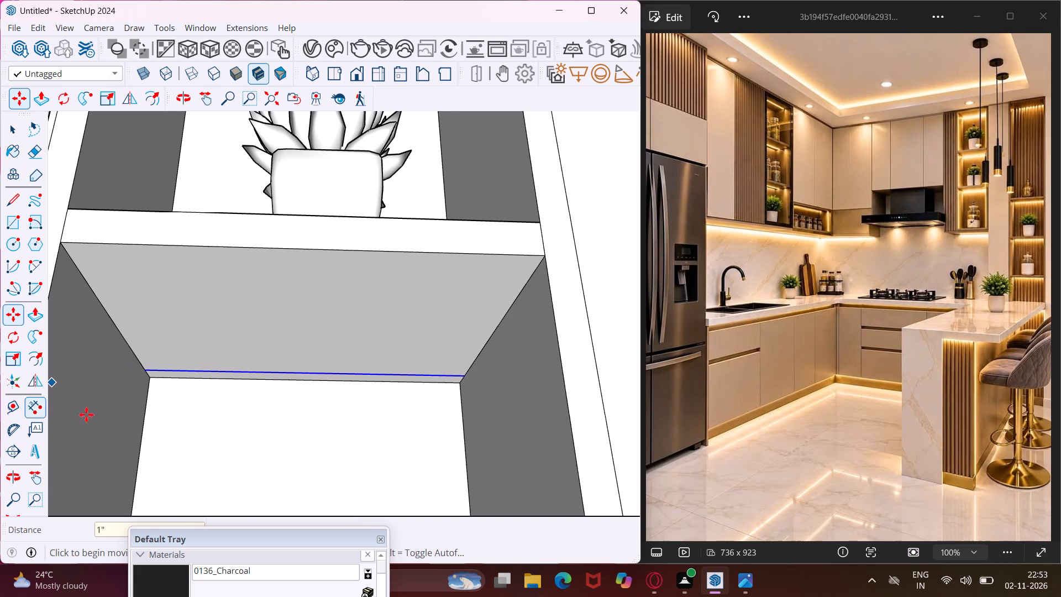
Draw a line about 1' 5" long across the ceiling of the outer shelf tower's tall fluted compartment, just in front of its rear edge.
scroll(86, 415, down, 1)
scroll(172, 396, down, 12)
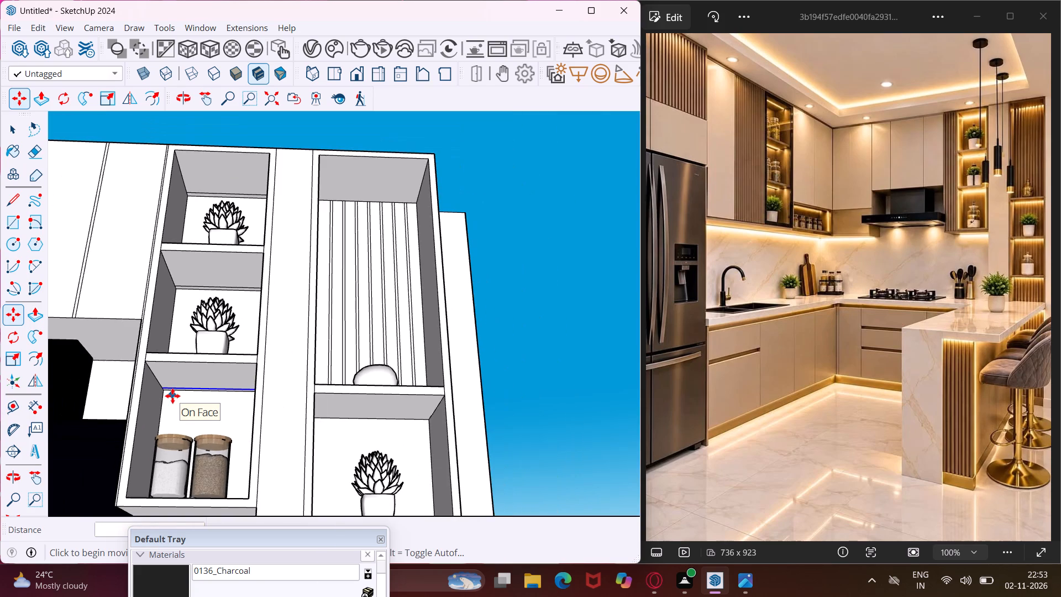
key(Escape)
key(space)
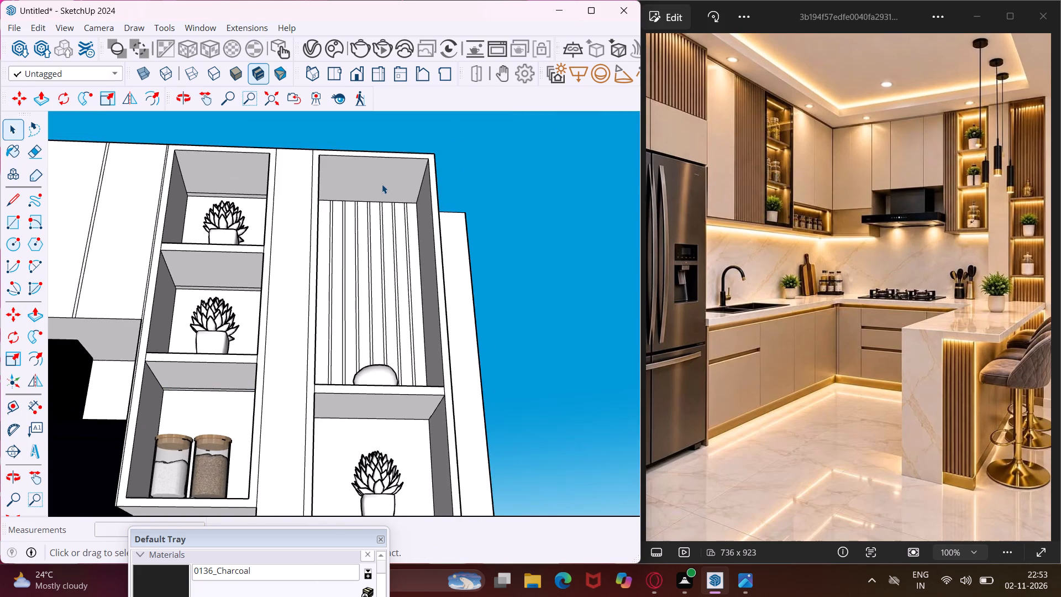
scroll(382, 184, up, 8)
middle_drag(376, 183, 267, 200)
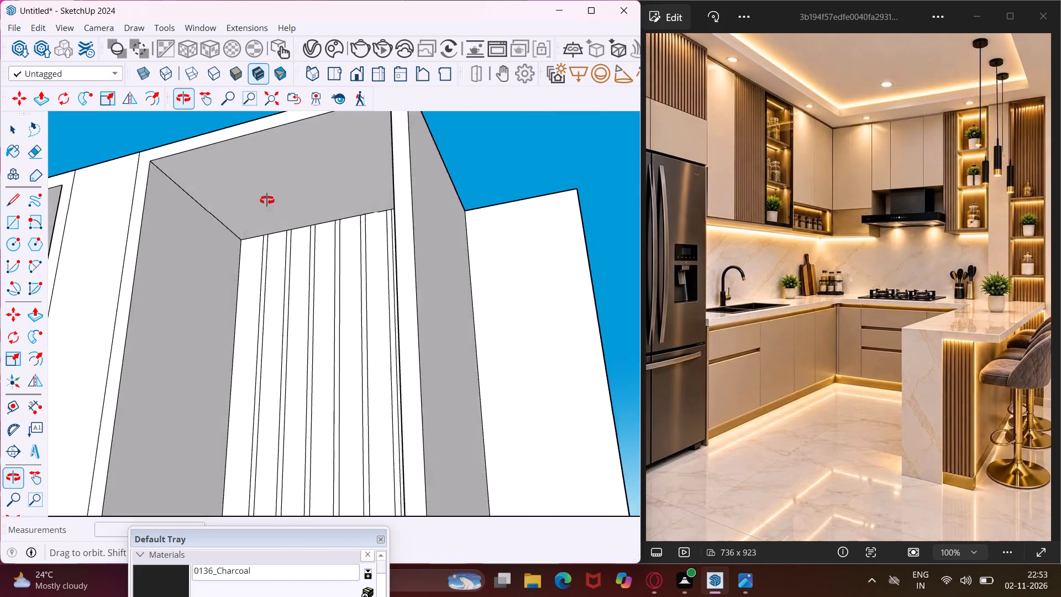
middle_drag(267, 200, 279, 207)
scroll(279, 207, up, 1)
click(7, 201)
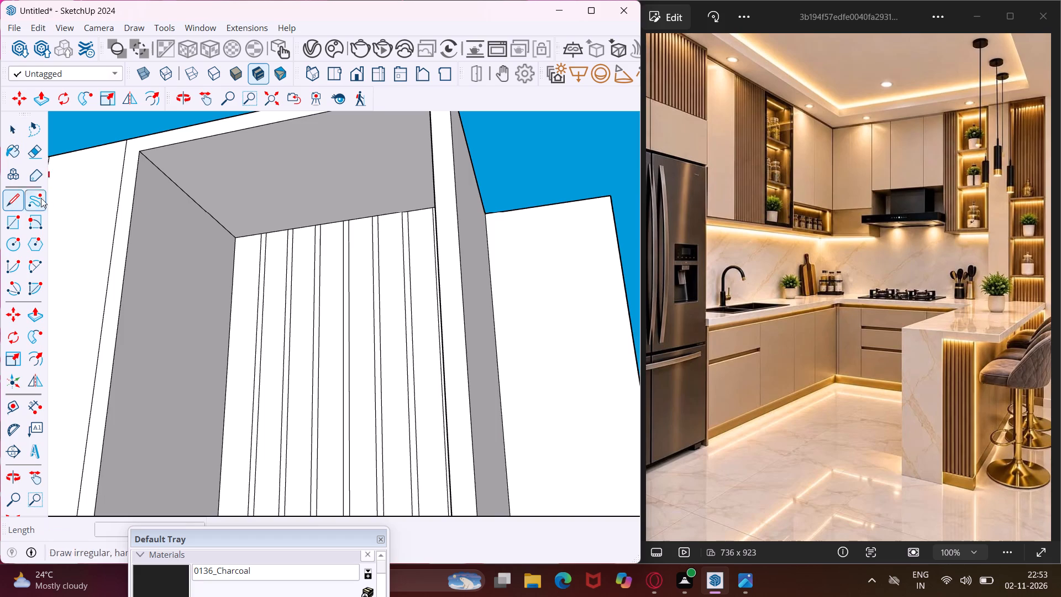
scroll(185, 220, up, 2)
scroll(248, 218, up, 4)
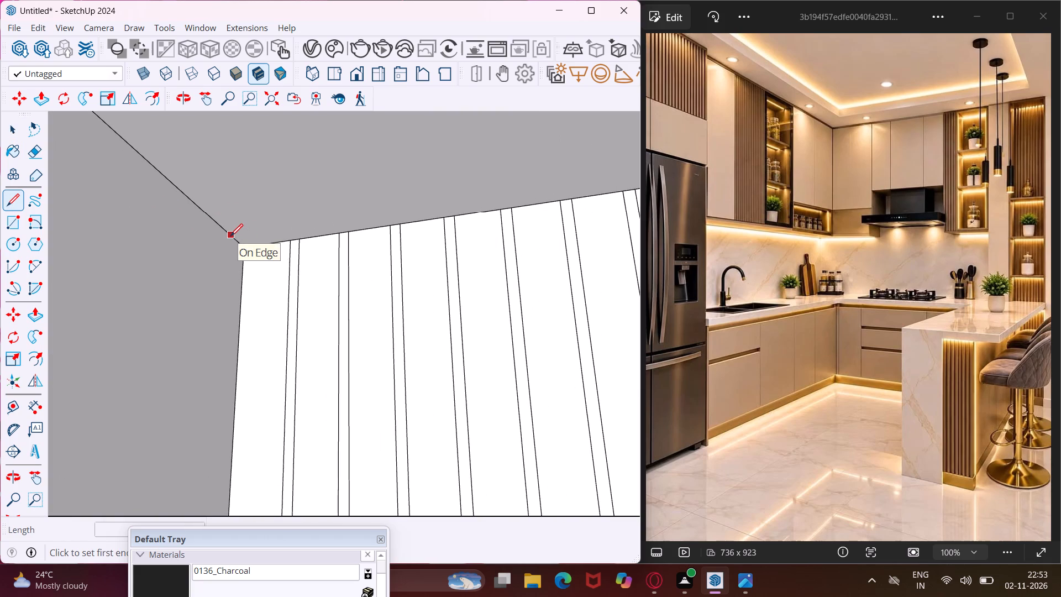
click(235, 239)
scroll(248, 221, down, 4)
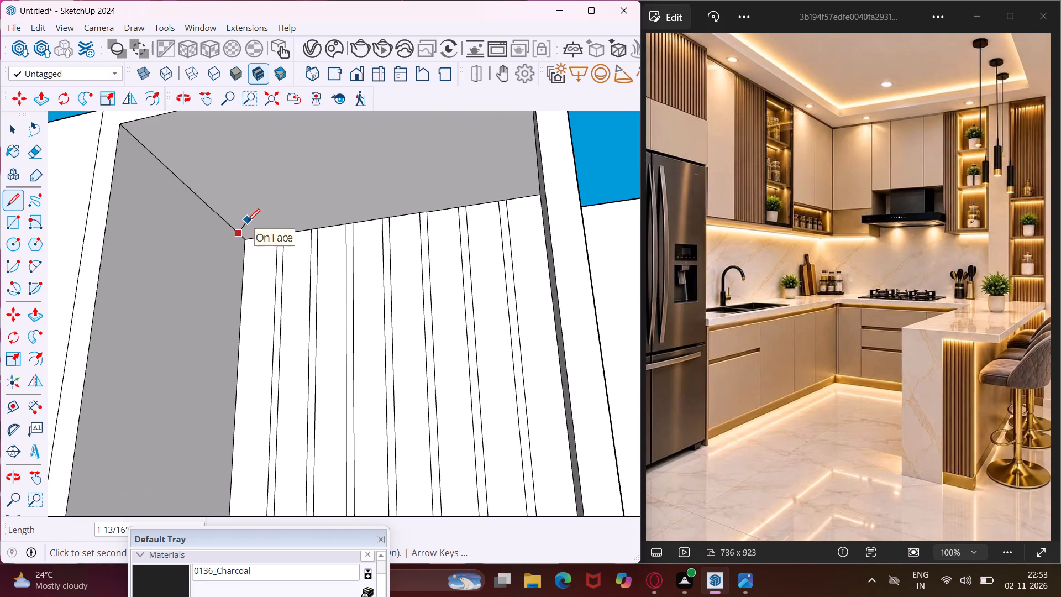
middle_drag(248, 221, 351, 208)
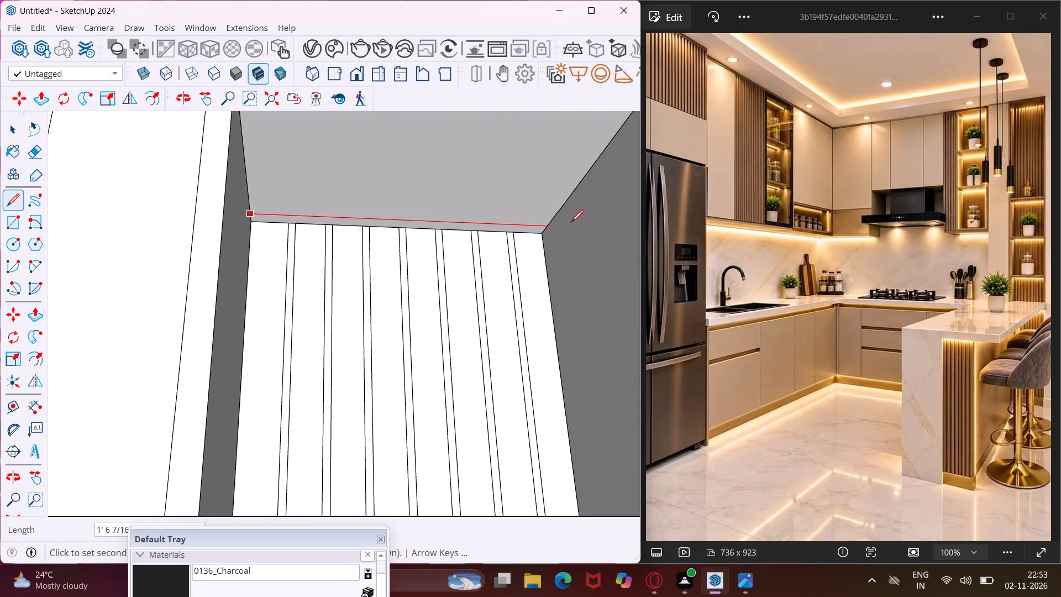
scroll(555, 219, up, 2)
click(544, 228)
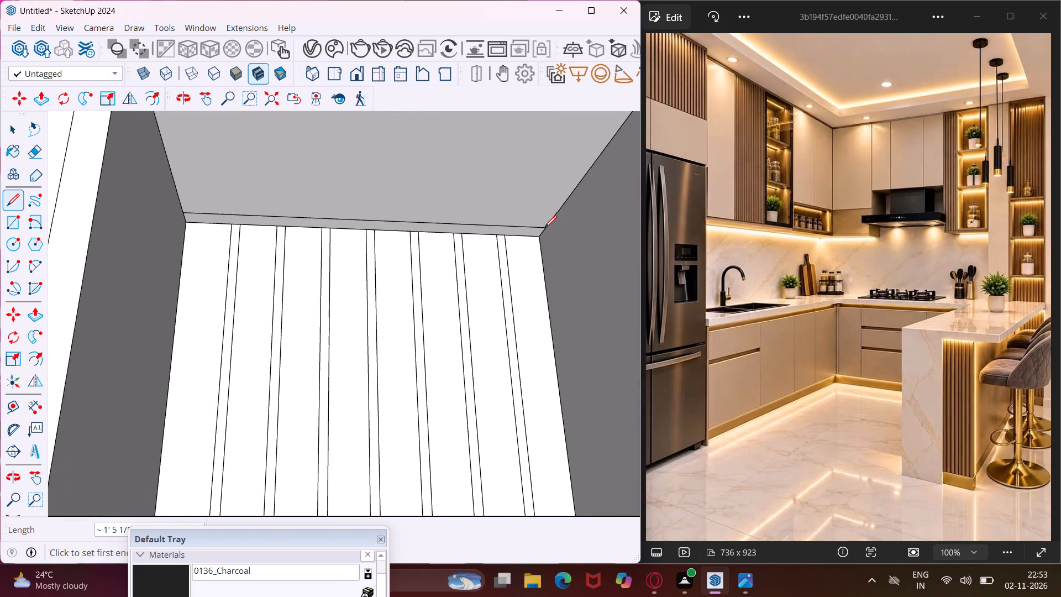
key(Escape)
key(space)
Copy the top rear edge of the outer tower's plant compartment, below the fluted one, 1" forward along the shelf's underside.
scroll(407, 224, down, 5)
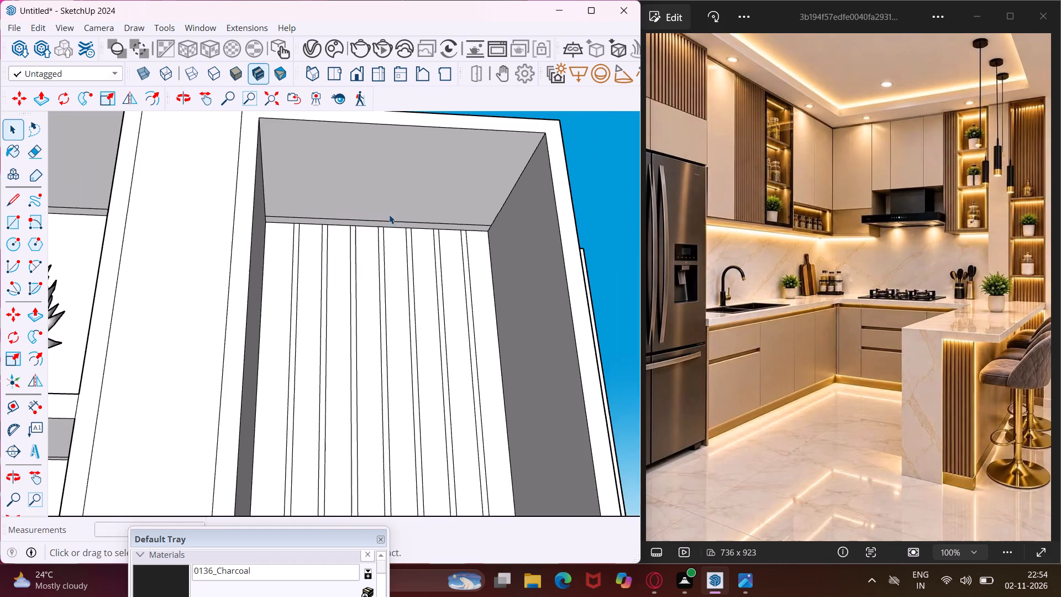
scroll(387, 210, down, 16)
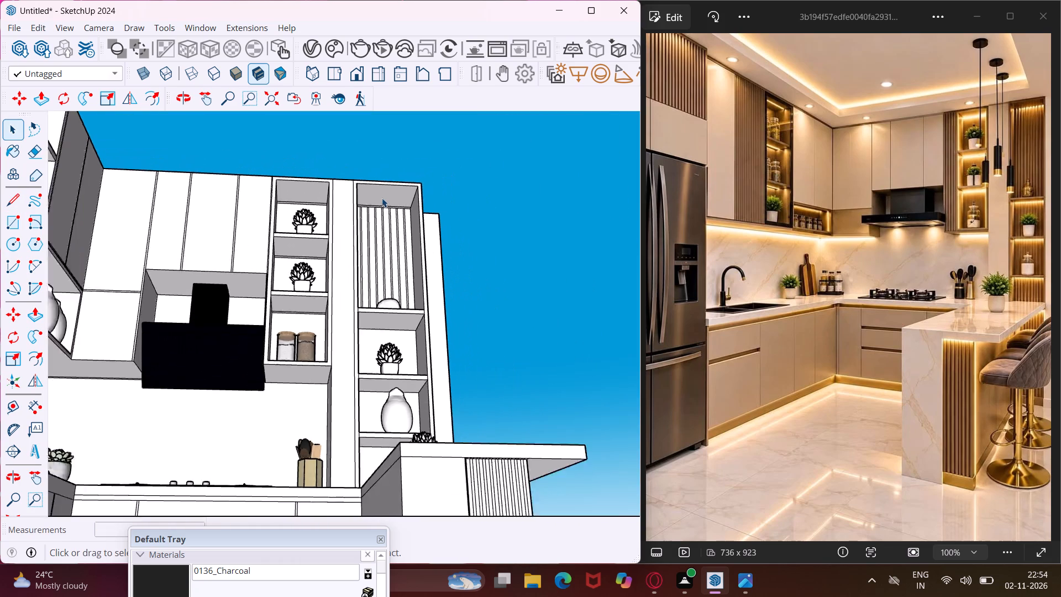
scroll(382, 198, down, 2)
middle_drag(401, 255, 388, 327)
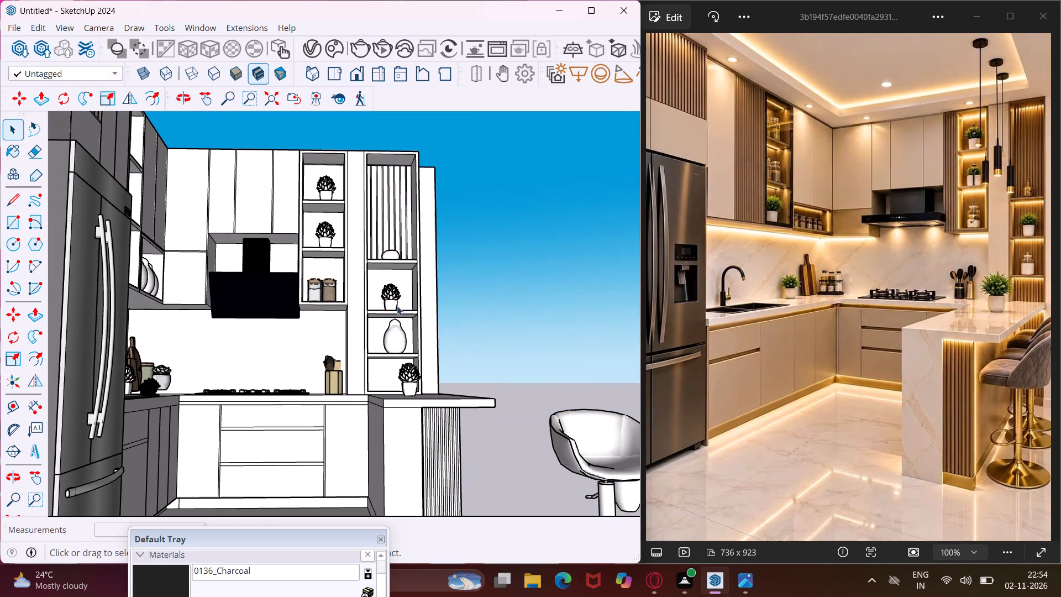
scroll(394, 277, up, 11)
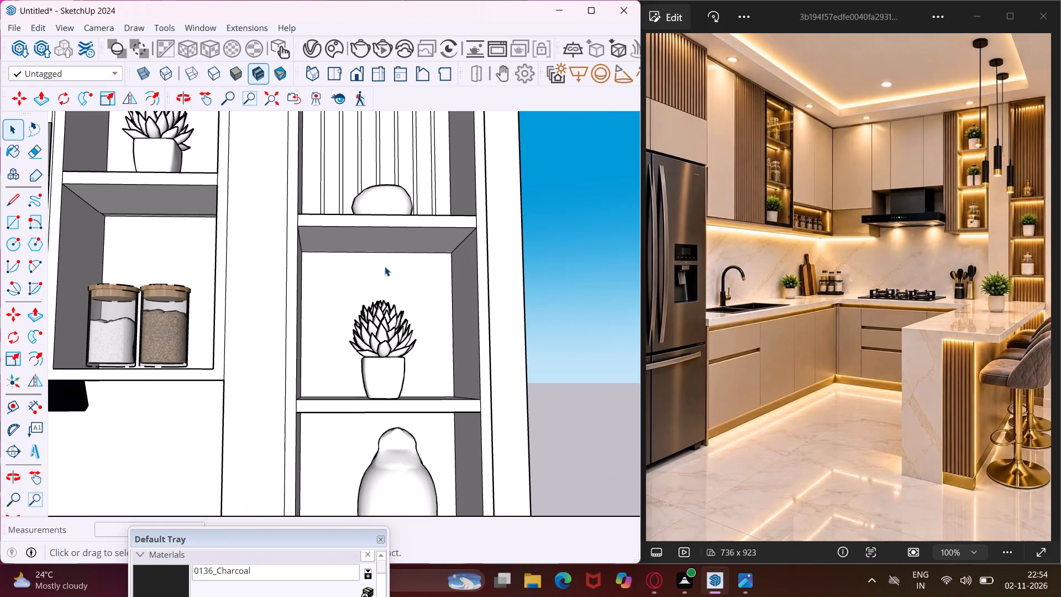
click(379, 255)
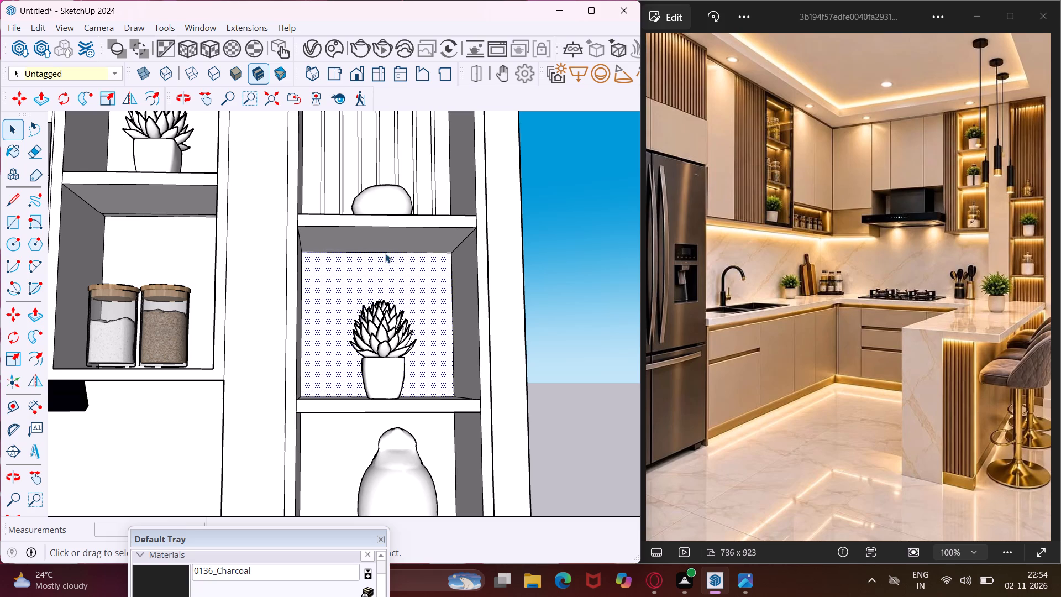
click(385, 253)
key(m)
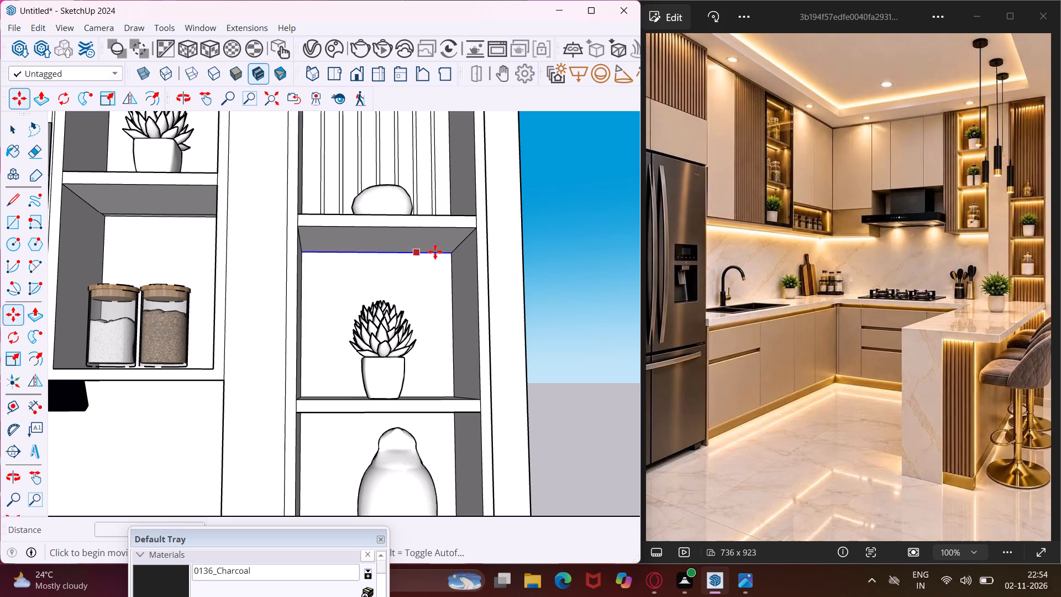
scroll(442, 250, up, 5)
click(455, 253)
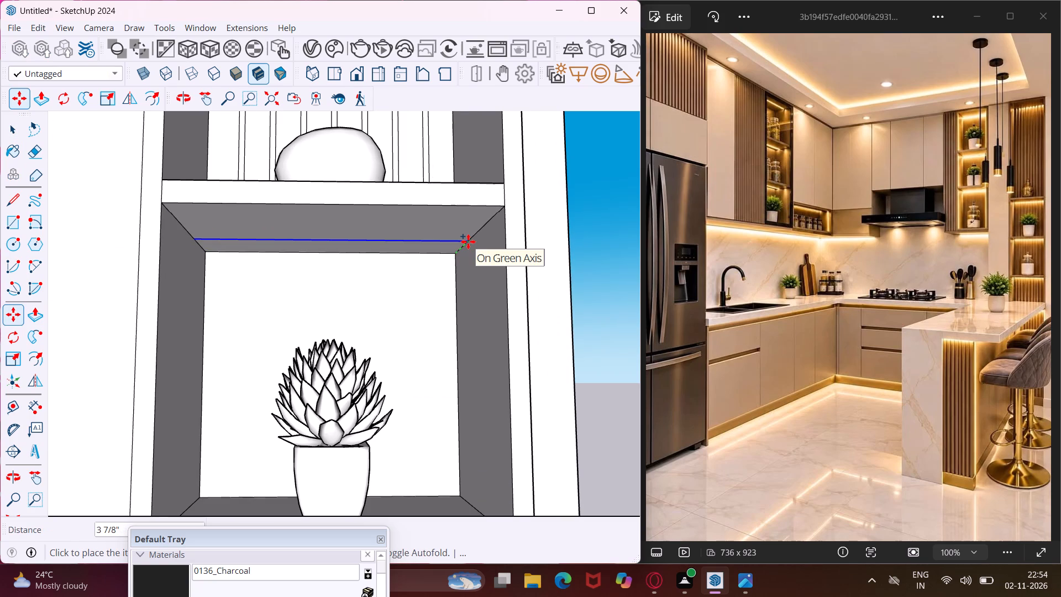
text(1")
key(Return)
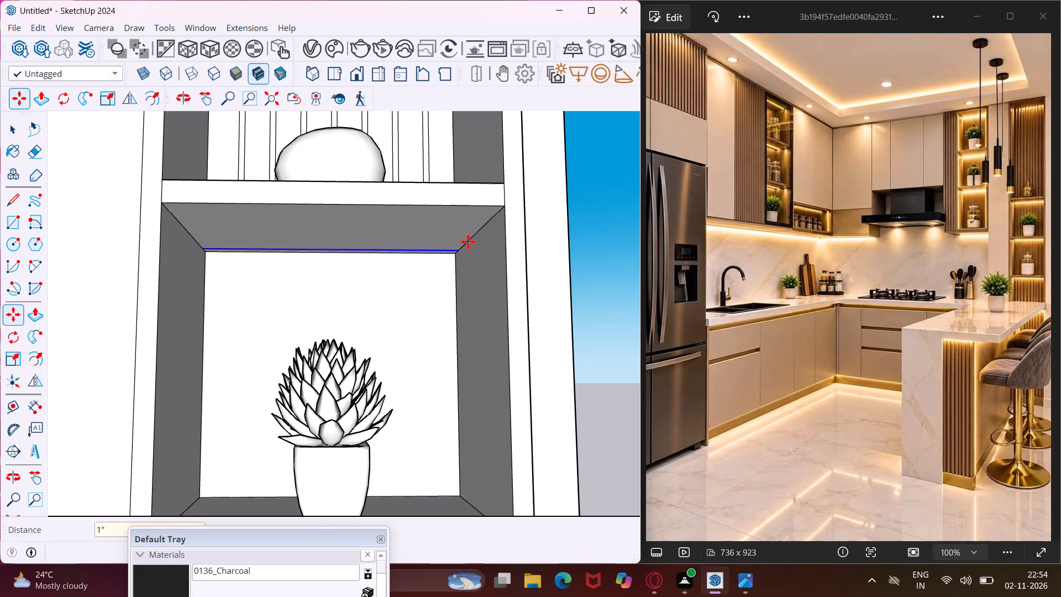
scroll(454, 245, down, 9)
scroll(392, 260, down, 4)
key(Escape)
key(space)
Copy the top rear edge of the outer tower's vase compartment 1" forward along the shelf's underside.
scroll(424, 339, up, 5)
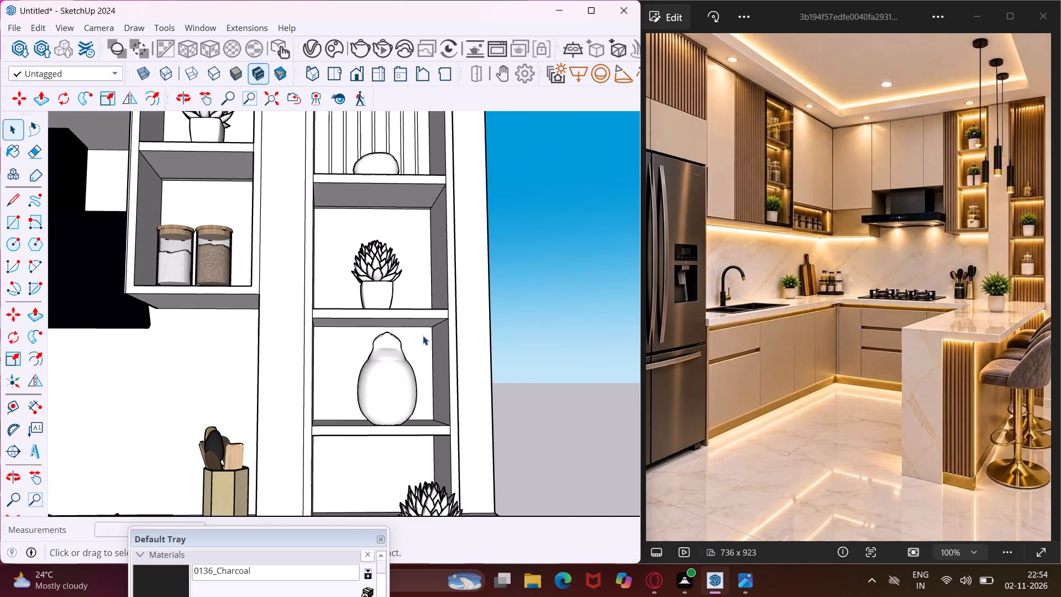
scroll(423, 336, up, 2)
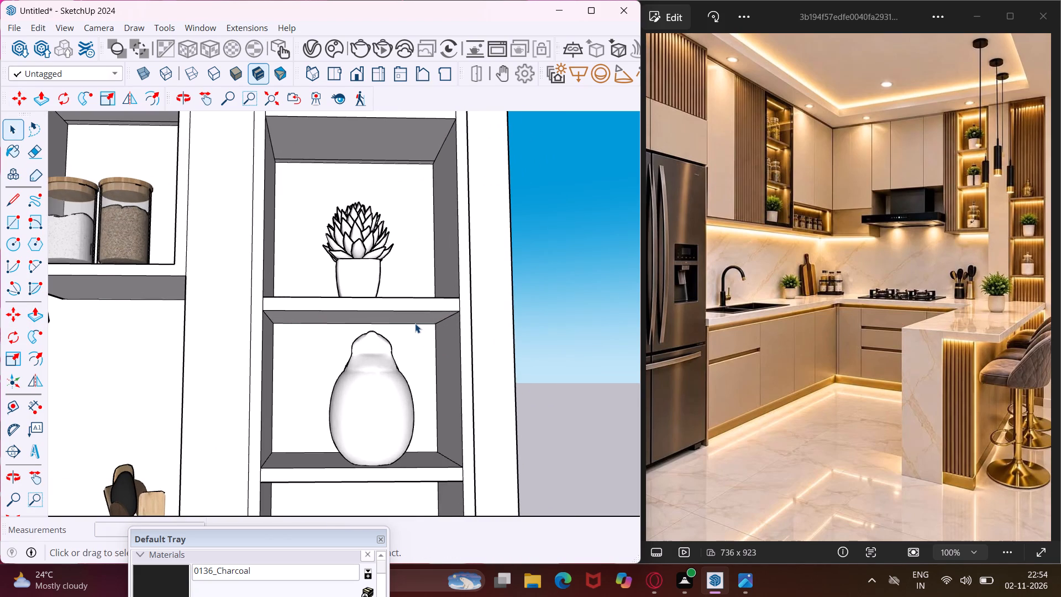
click(415, 323)
key(m)
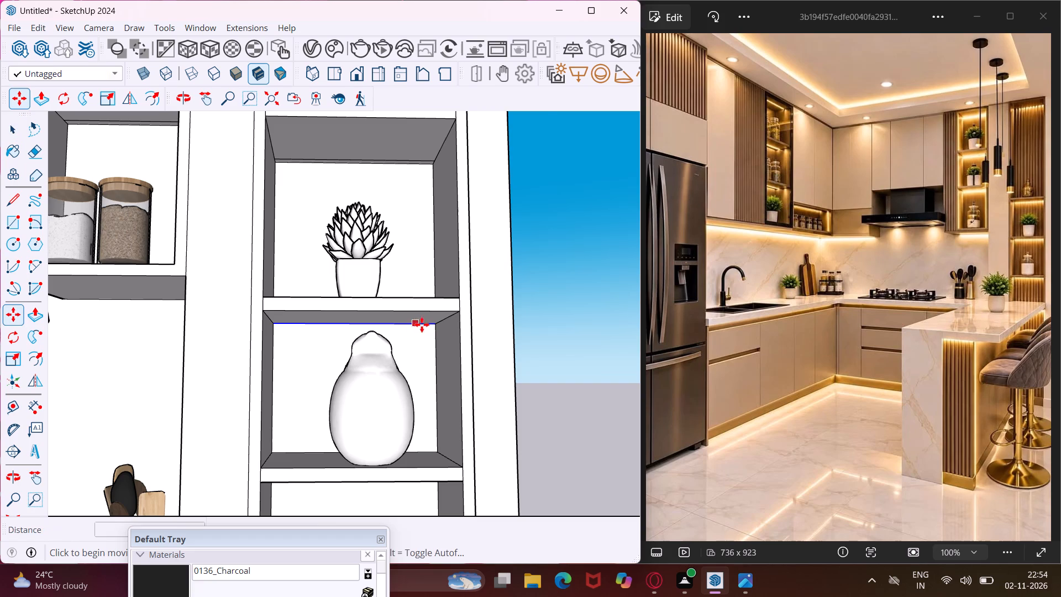
scroll(425, 325, up, 7)
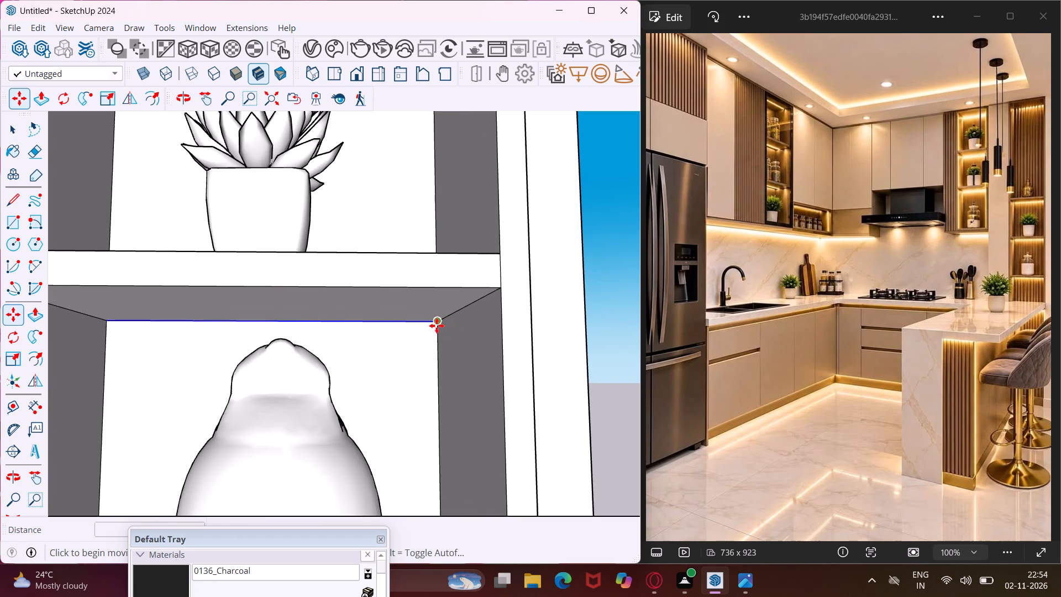
click(437, 326)
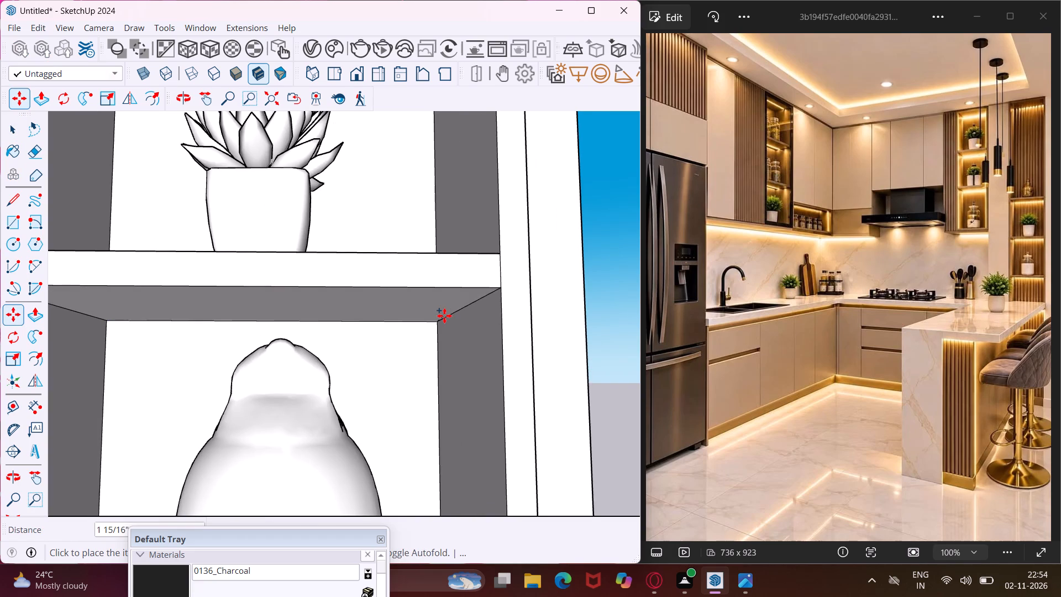
scroll(444, 316, up, 2)
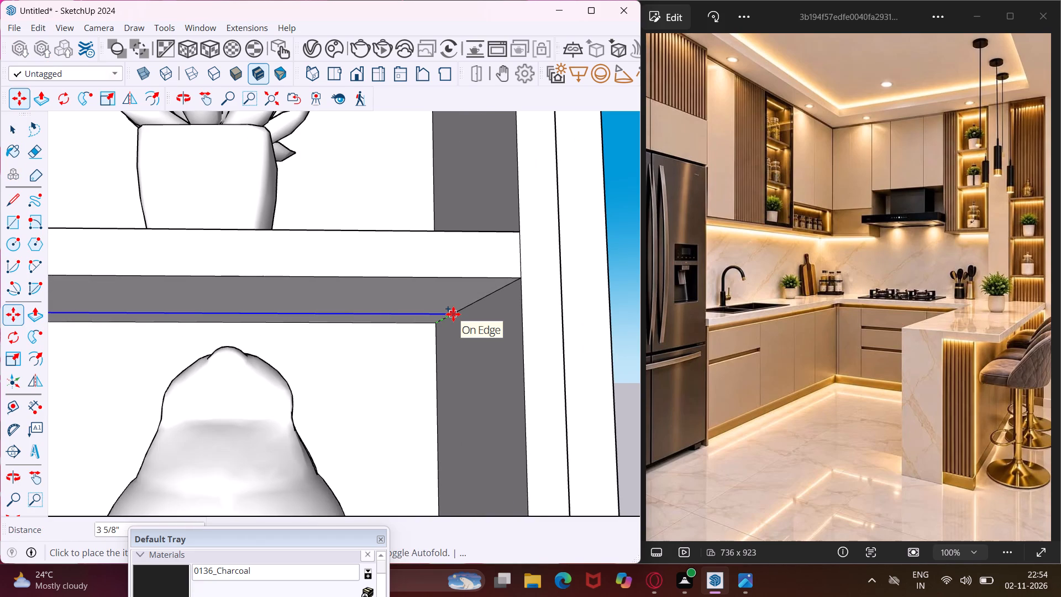
text(1")
key(Return)
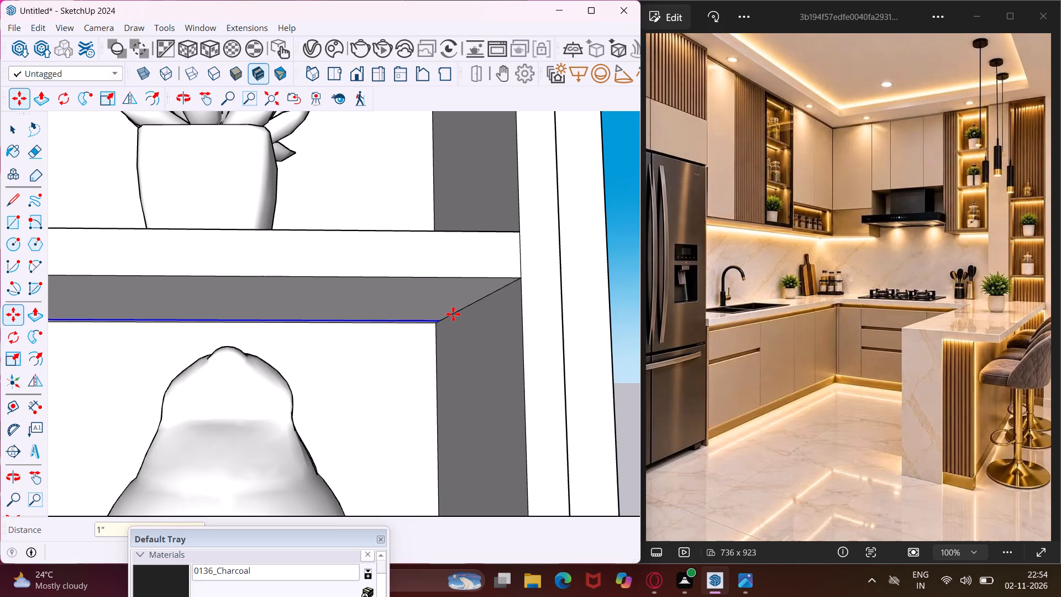
scroll(453, 314, down, 5)
scroll(477, 268, down, 5)
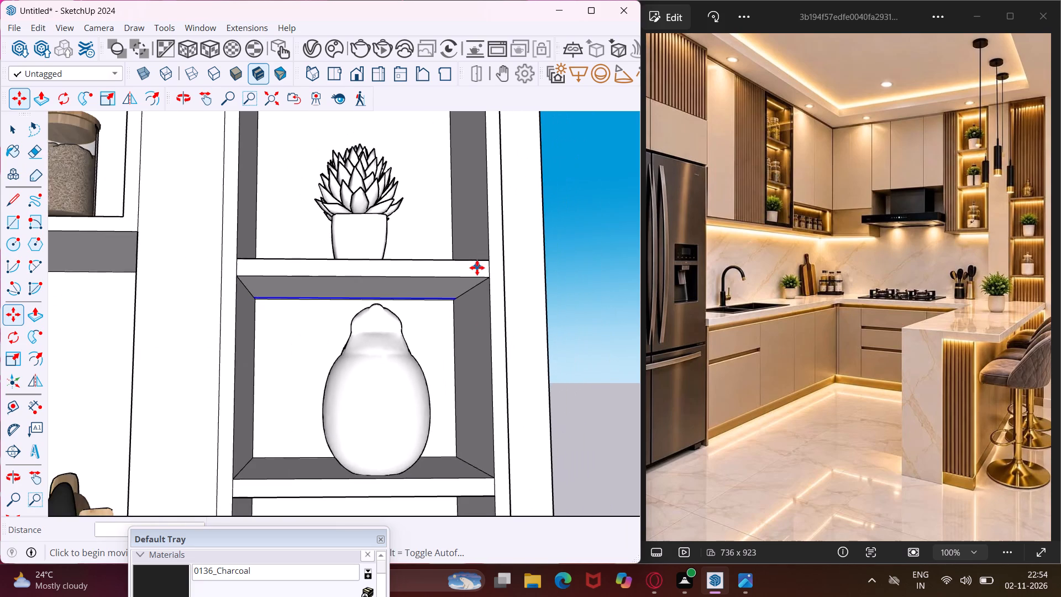
scroll(475, 269, down, 4)
key(Escape)
key(space)
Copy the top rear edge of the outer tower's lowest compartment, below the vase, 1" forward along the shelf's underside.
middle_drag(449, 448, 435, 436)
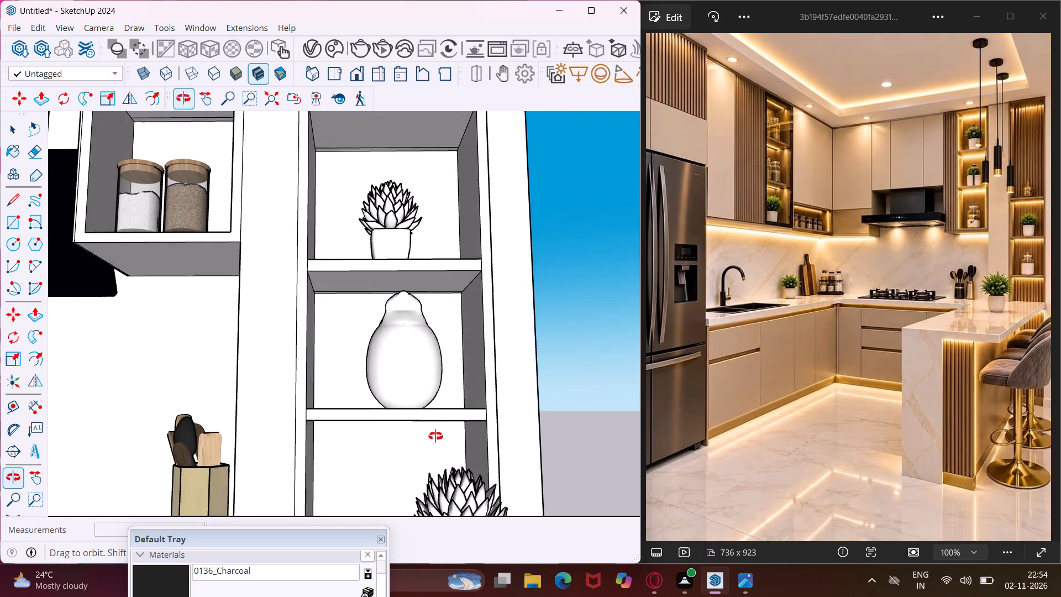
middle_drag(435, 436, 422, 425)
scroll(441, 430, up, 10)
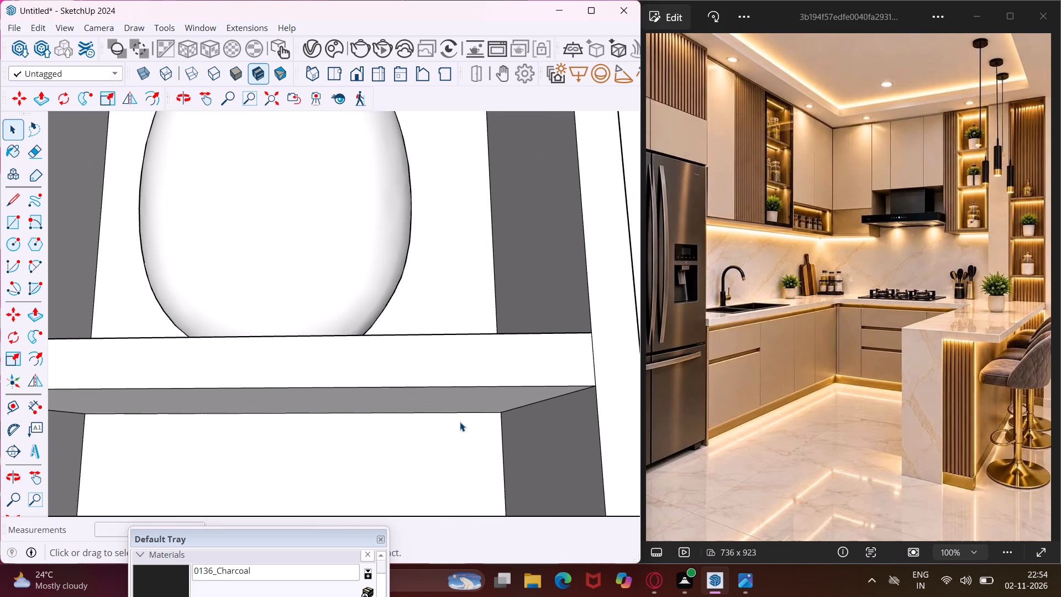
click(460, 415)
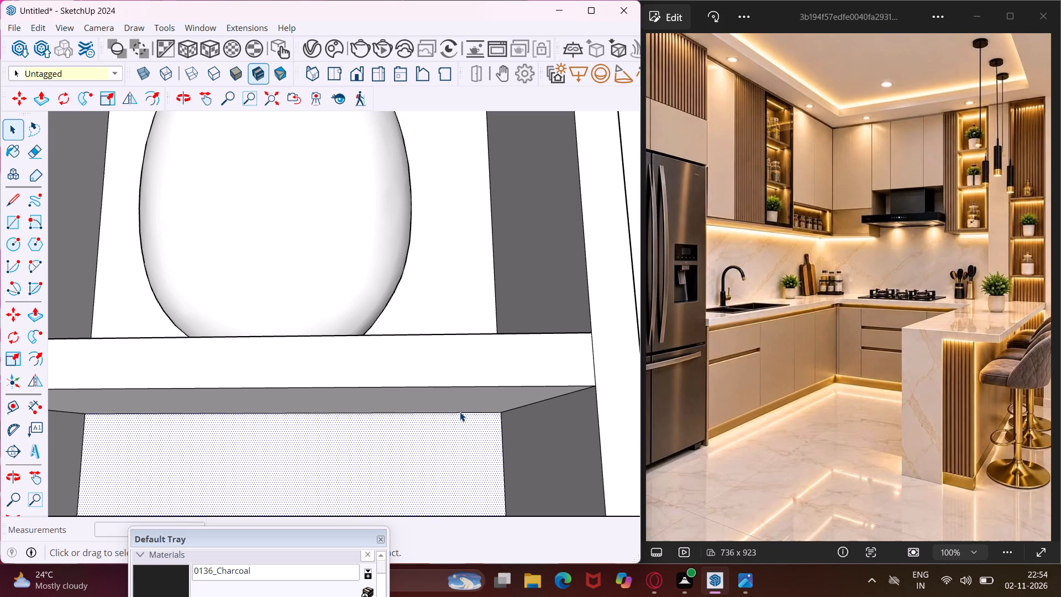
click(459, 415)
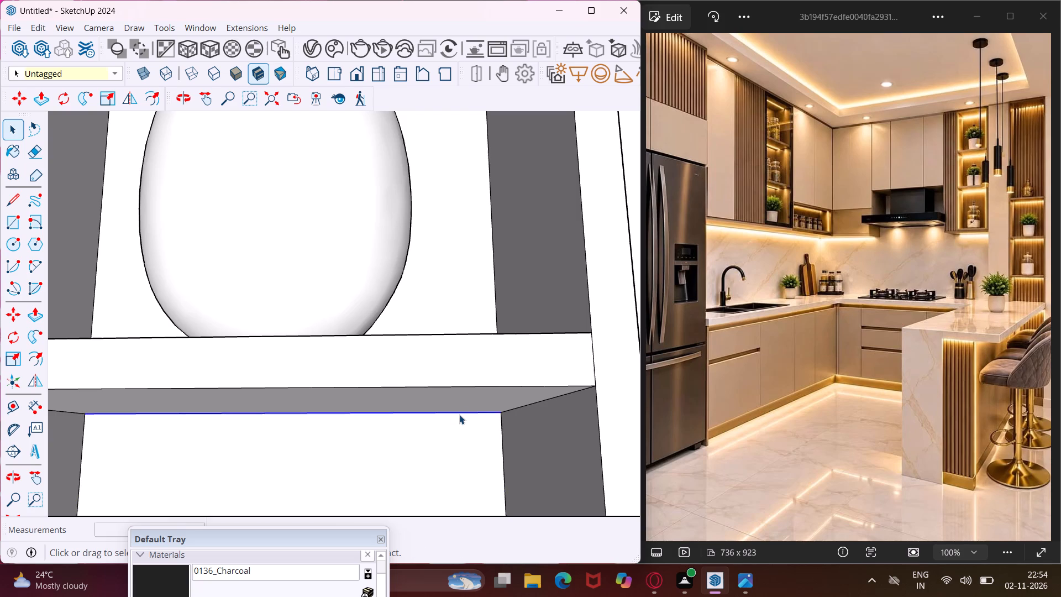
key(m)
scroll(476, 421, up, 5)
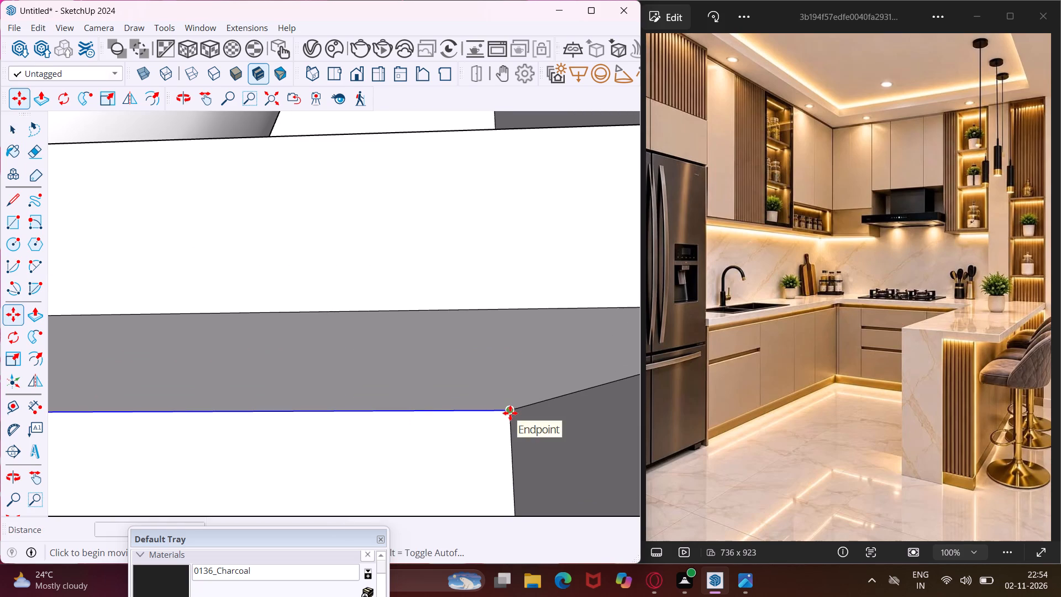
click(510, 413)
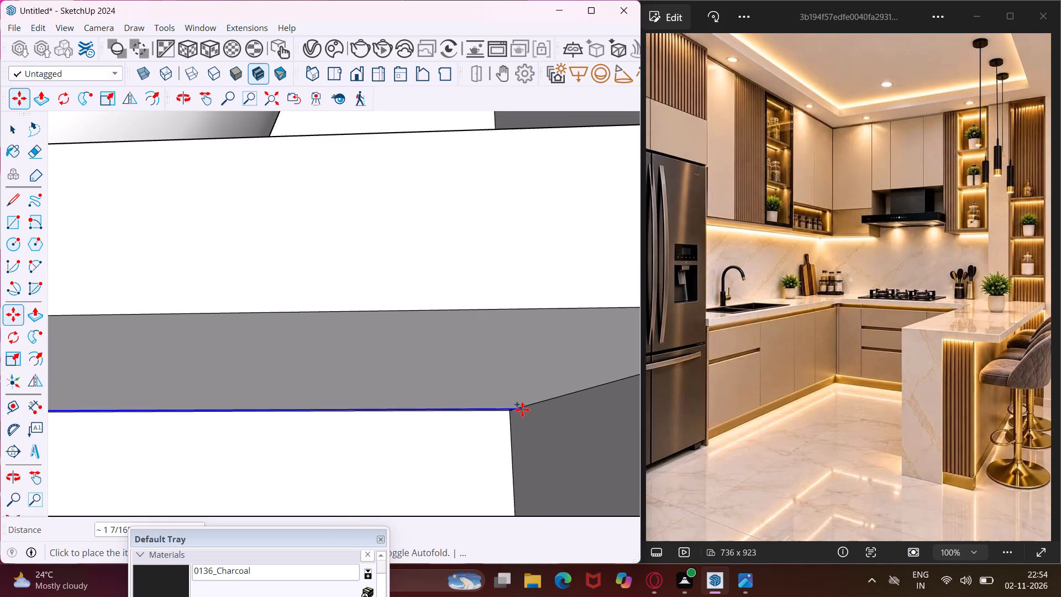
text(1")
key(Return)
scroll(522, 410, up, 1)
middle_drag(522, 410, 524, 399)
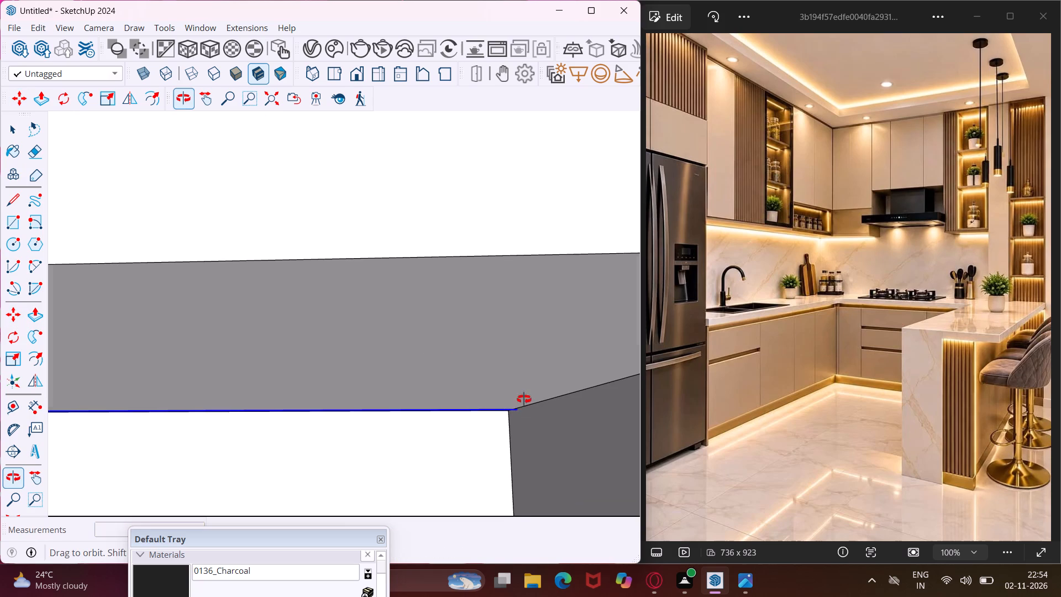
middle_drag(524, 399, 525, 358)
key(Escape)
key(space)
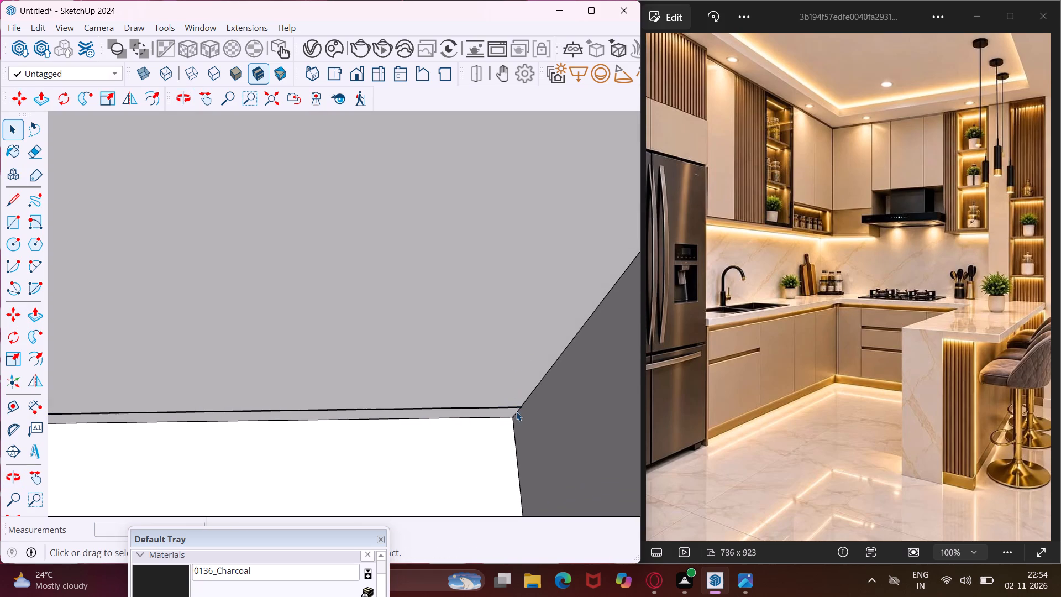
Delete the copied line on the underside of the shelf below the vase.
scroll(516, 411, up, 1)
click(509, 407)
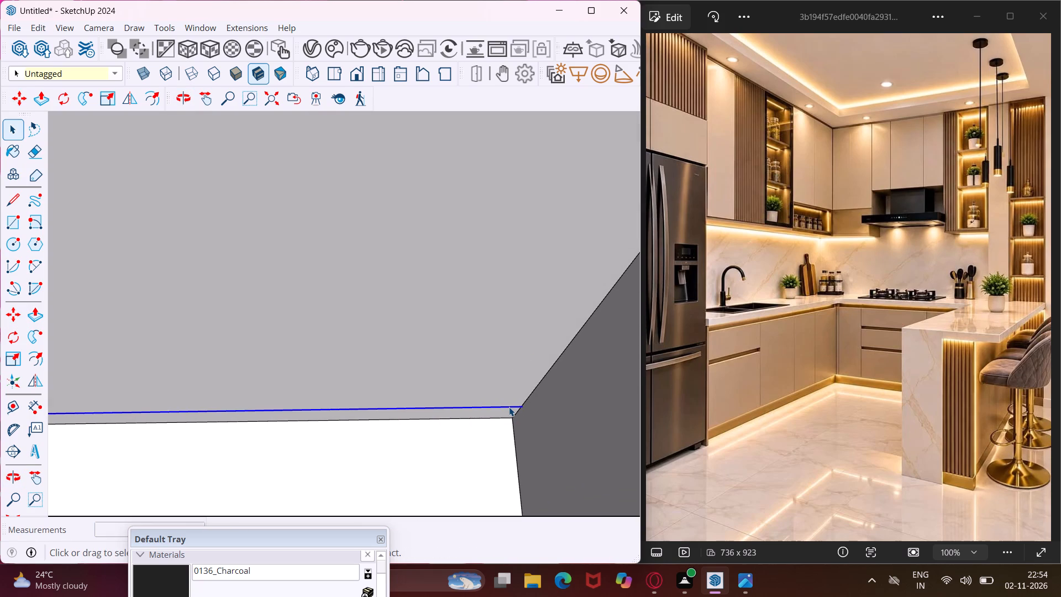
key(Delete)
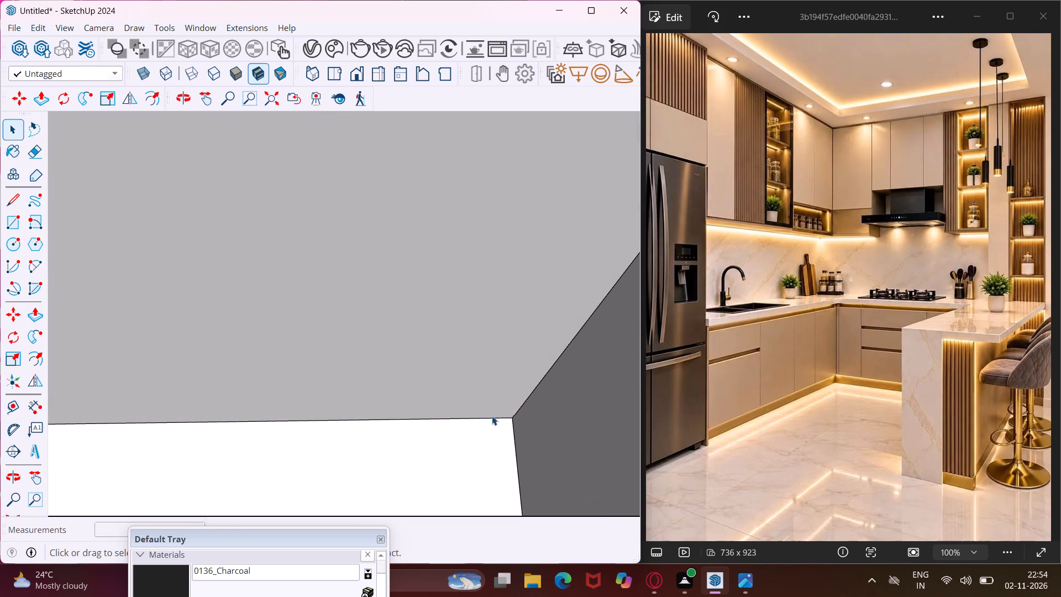
Copy the top rear edge of the outer tower's lowest compartment 1" forward along the underside of the shelf below the vase.
click(485, 417)
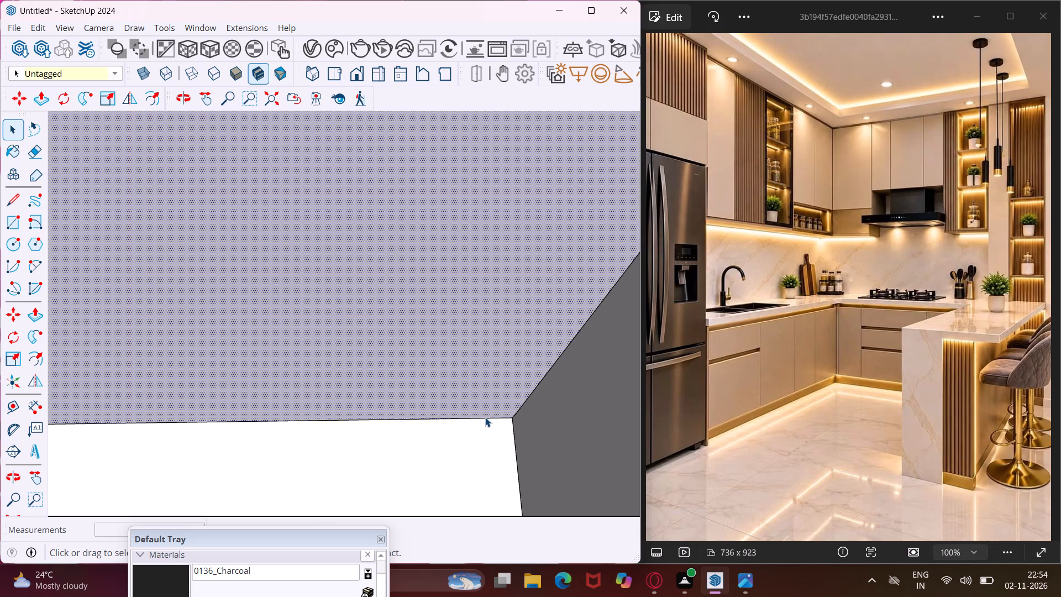
click(485, 419)
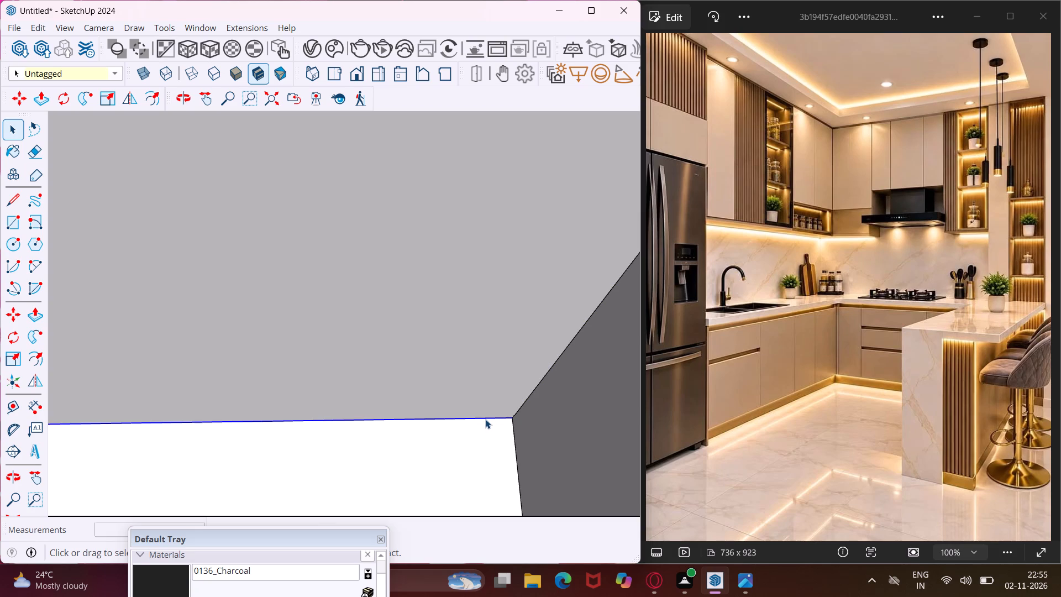
key(m)
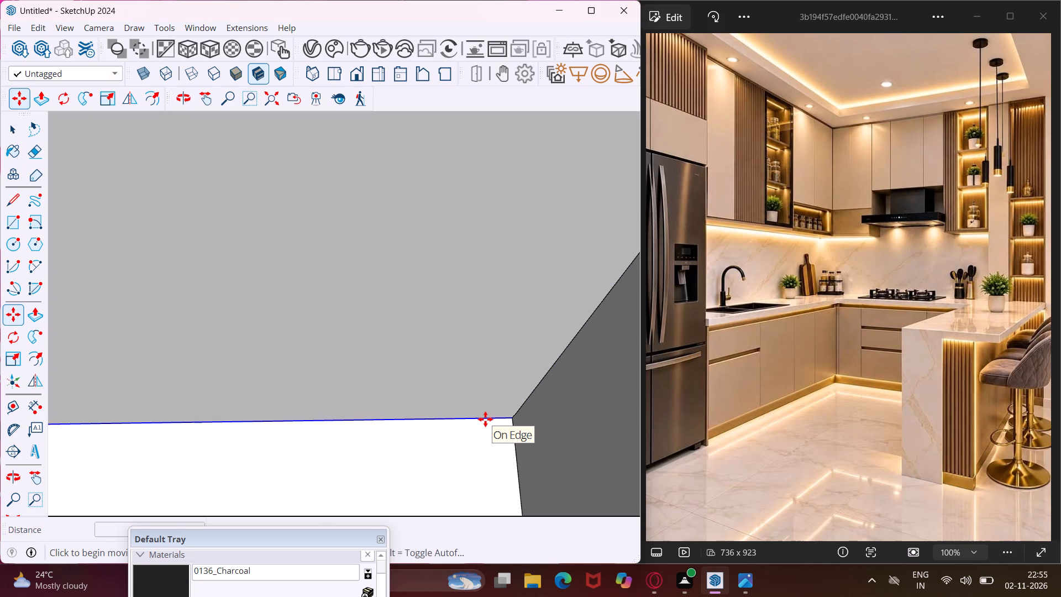
click(510, 417)
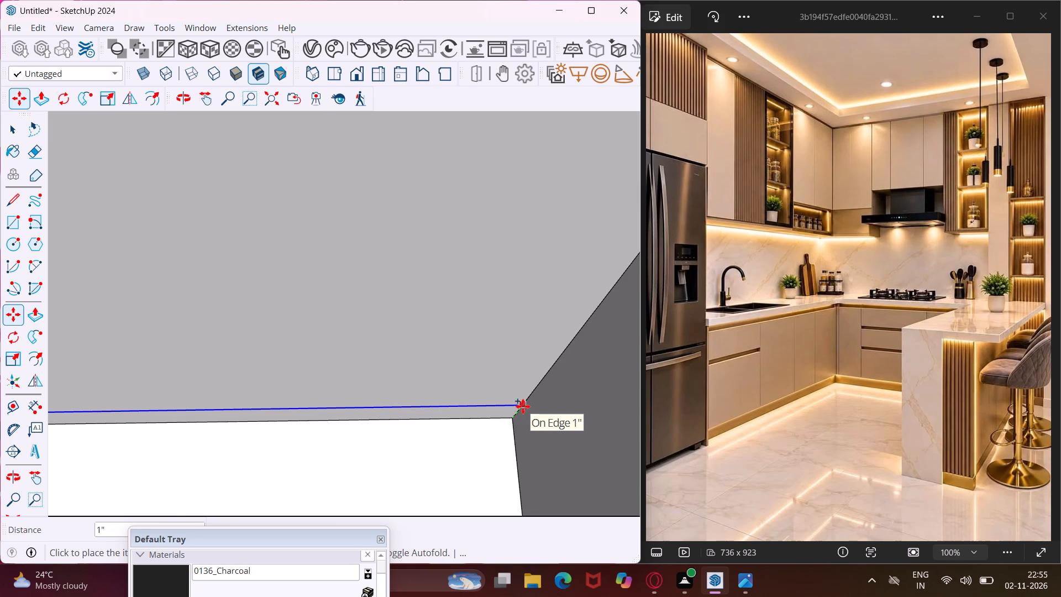
key(1)
key(shift+quotedbl)
key(Return)
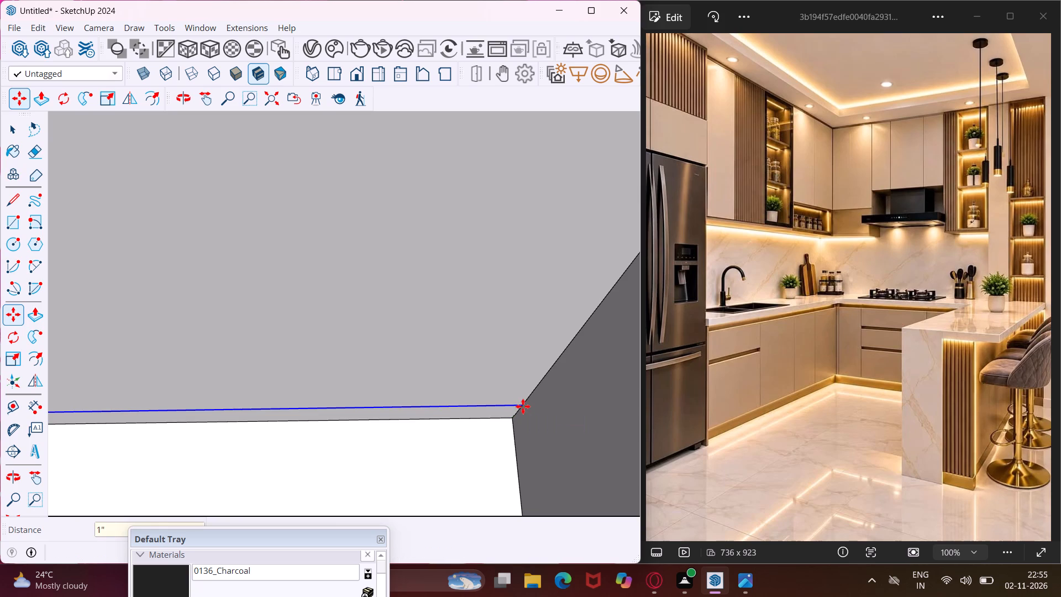
key(Escape)
key(space)
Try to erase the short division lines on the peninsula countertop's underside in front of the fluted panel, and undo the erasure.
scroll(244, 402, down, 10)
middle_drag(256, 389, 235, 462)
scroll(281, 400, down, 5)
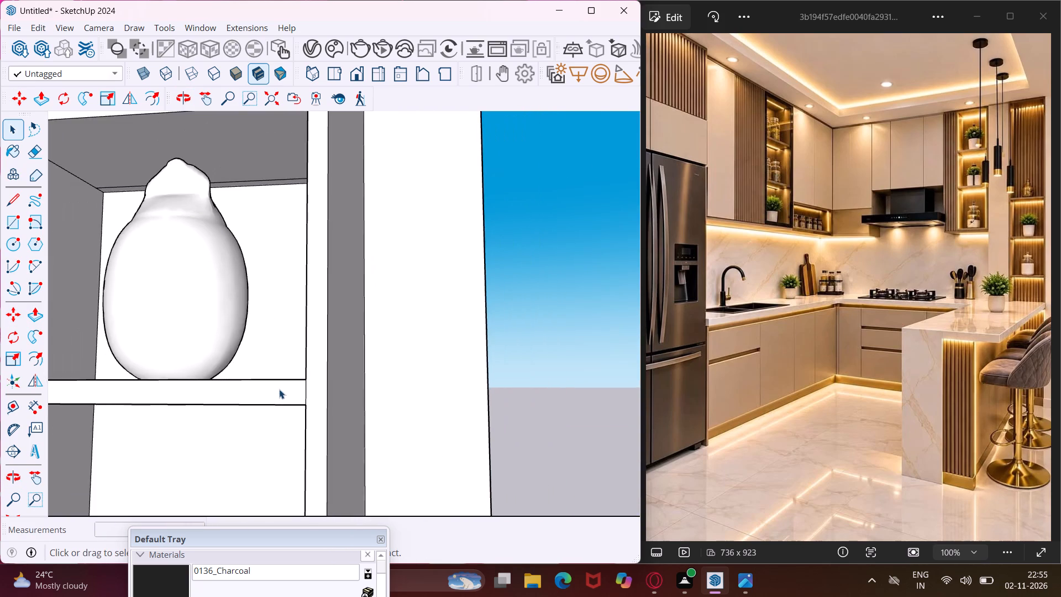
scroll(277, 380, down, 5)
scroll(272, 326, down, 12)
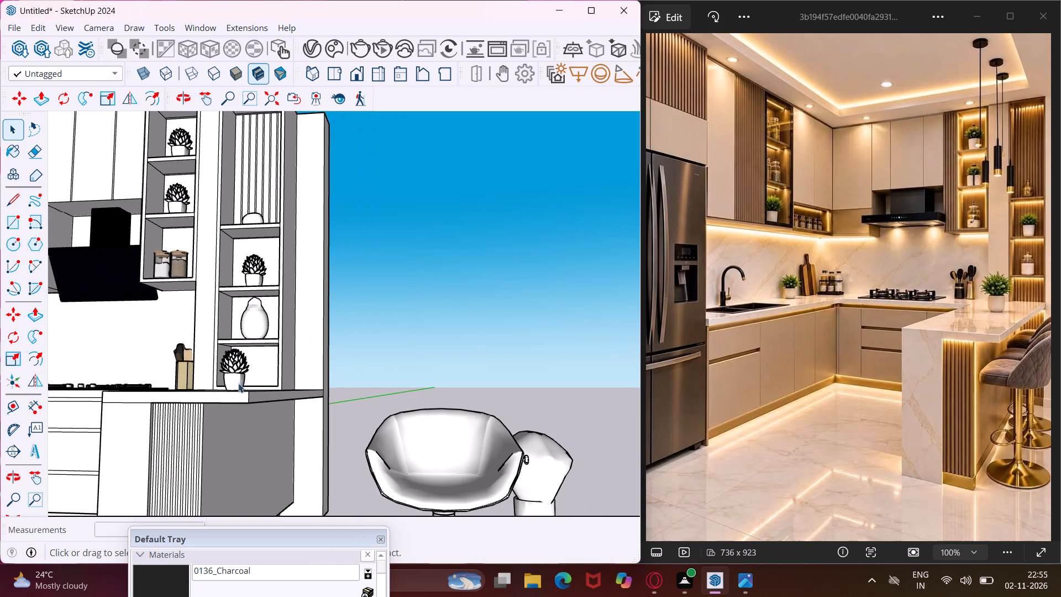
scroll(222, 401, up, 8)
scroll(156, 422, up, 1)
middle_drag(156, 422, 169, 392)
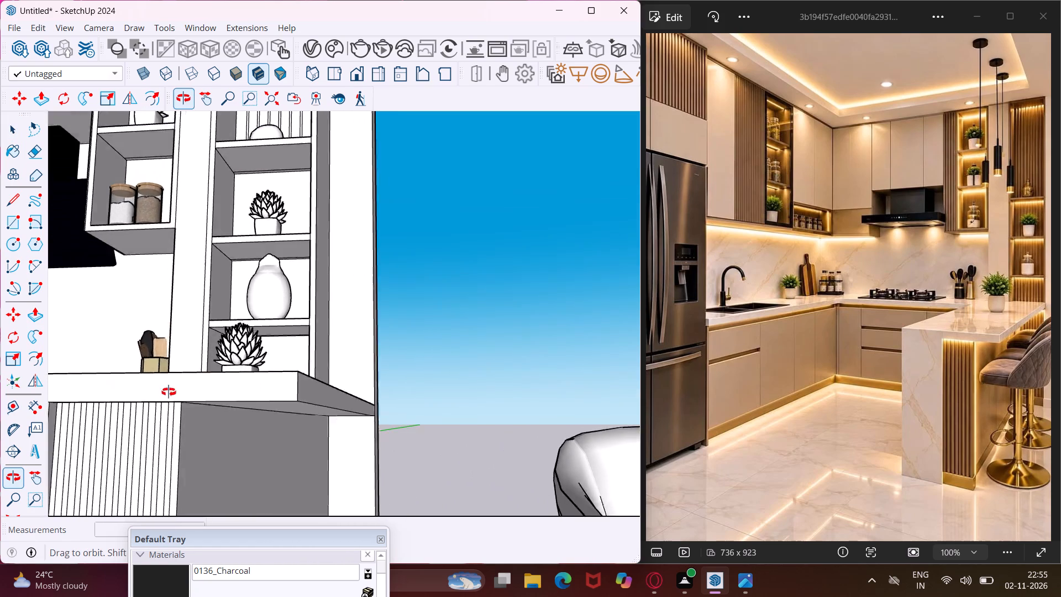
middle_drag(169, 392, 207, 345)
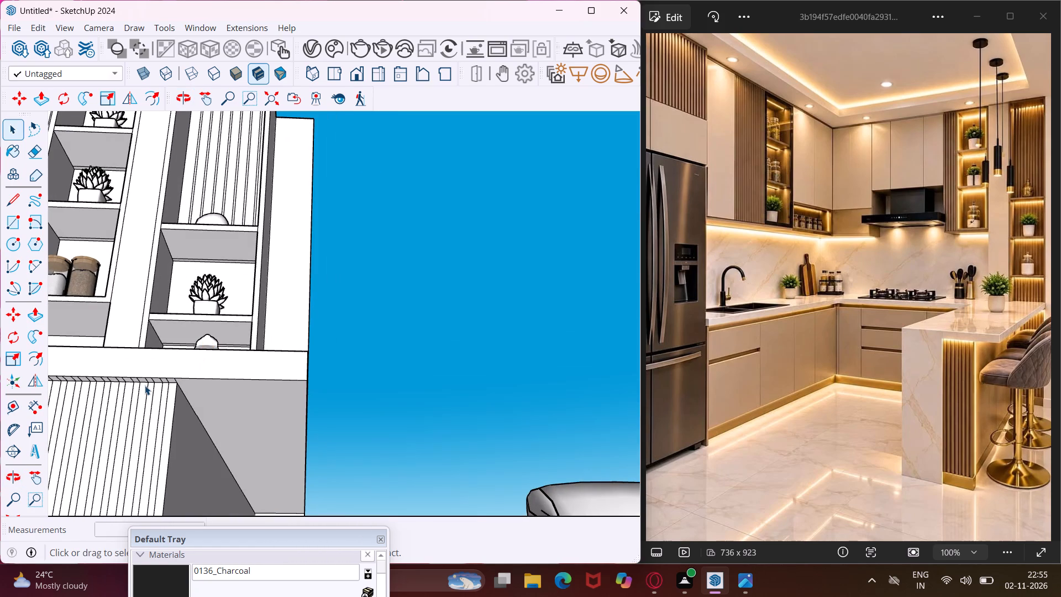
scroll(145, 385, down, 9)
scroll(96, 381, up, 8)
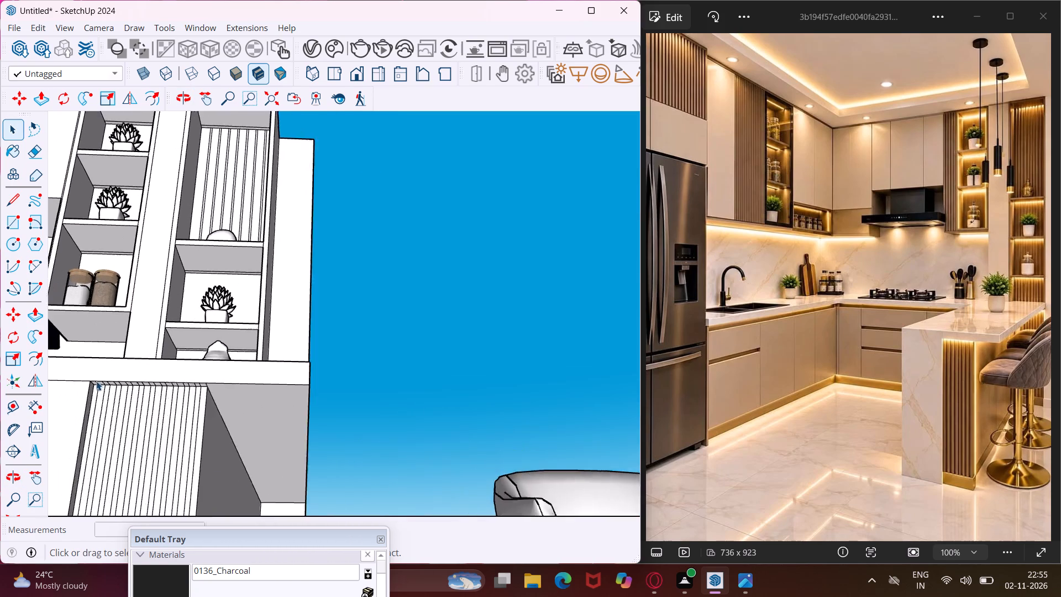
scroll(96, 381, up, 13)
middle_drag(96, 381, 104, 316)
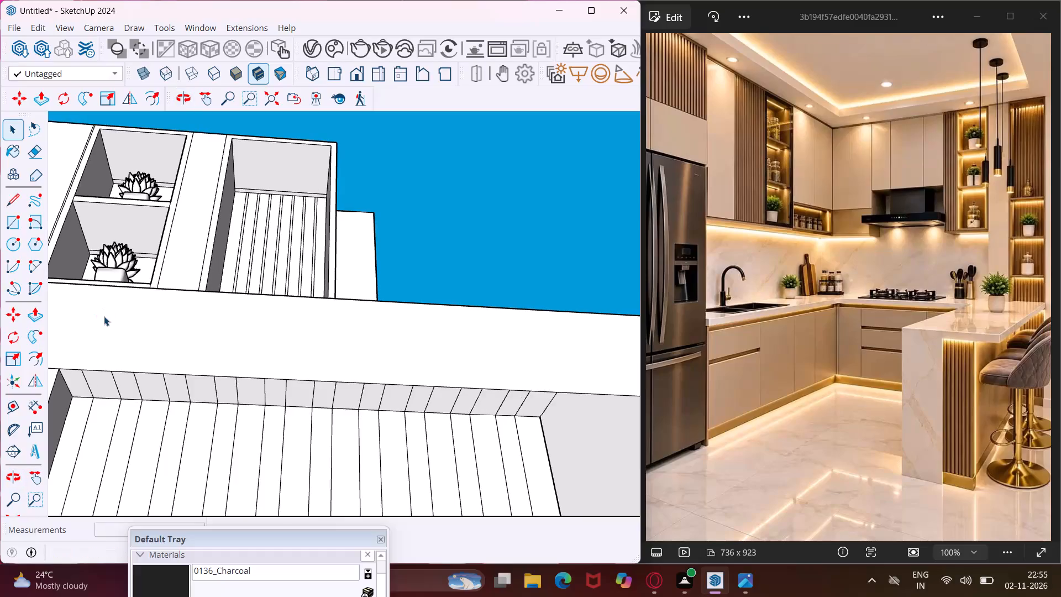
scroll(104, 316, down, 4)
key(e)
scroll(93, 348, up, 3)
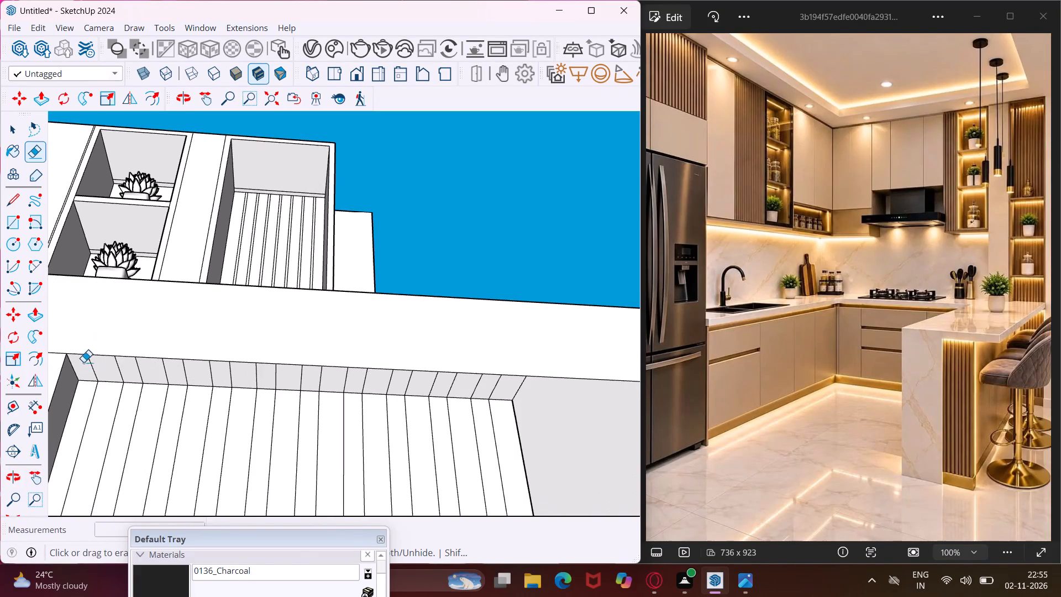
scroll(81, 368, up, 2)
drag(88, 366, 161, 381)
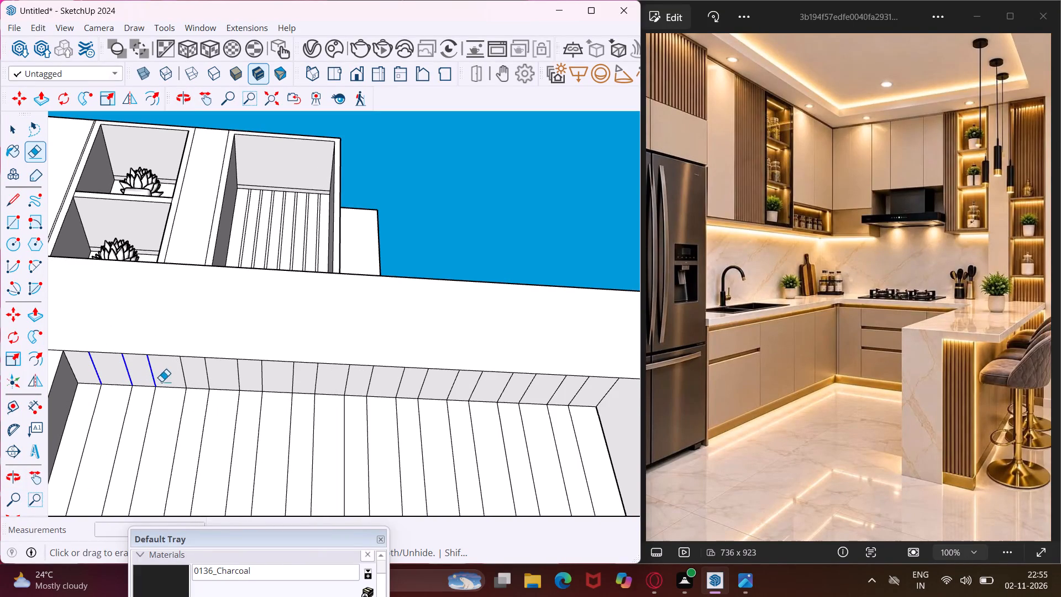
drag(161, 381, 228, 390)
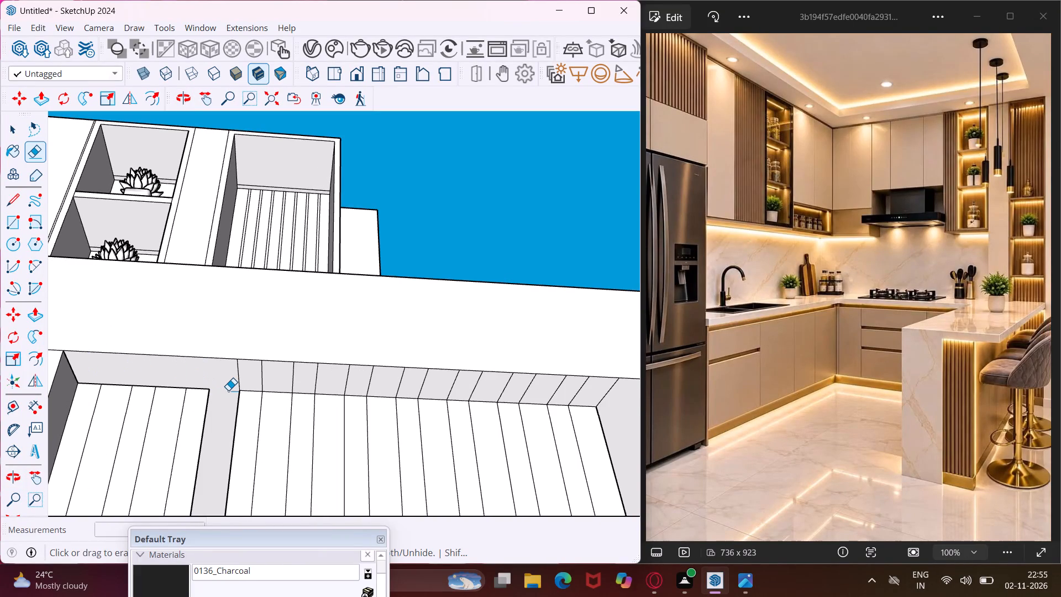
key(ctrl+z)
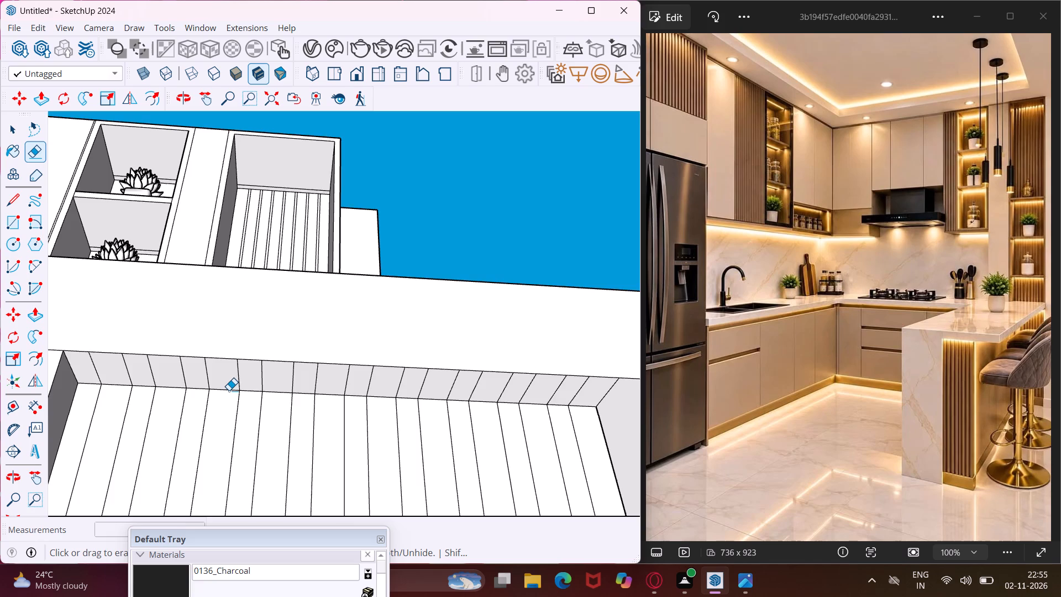
Erase all the short division lines across the peninsula countertop's underside, between its front edge and the fluted panel.
scroll(229, 390, up, 3)
scroll(168, 376, down, 3)
scroll(105, 364, down, 4)
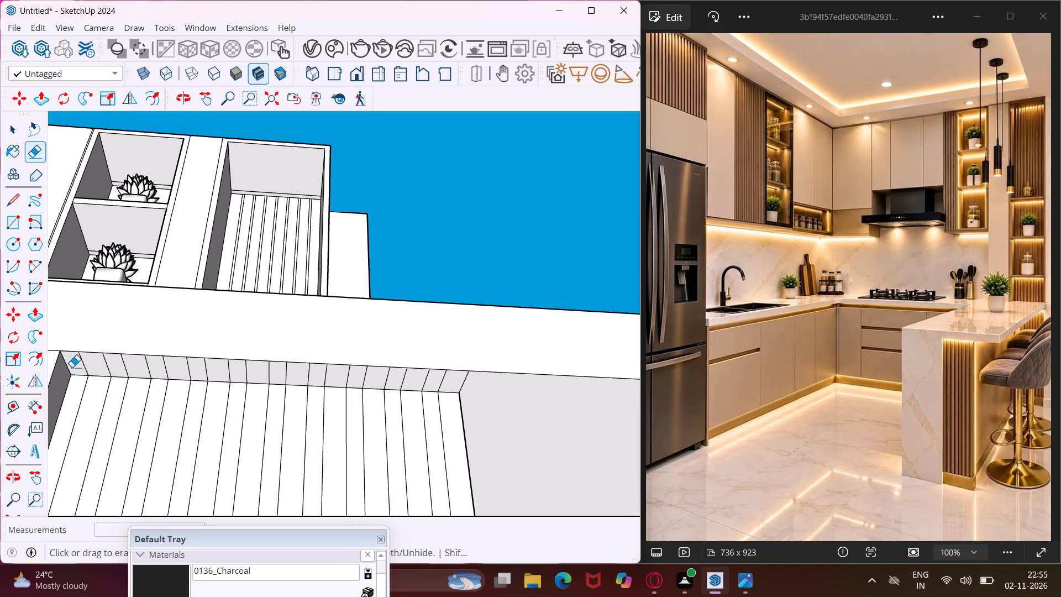
drag(78, 367, 124, 366)
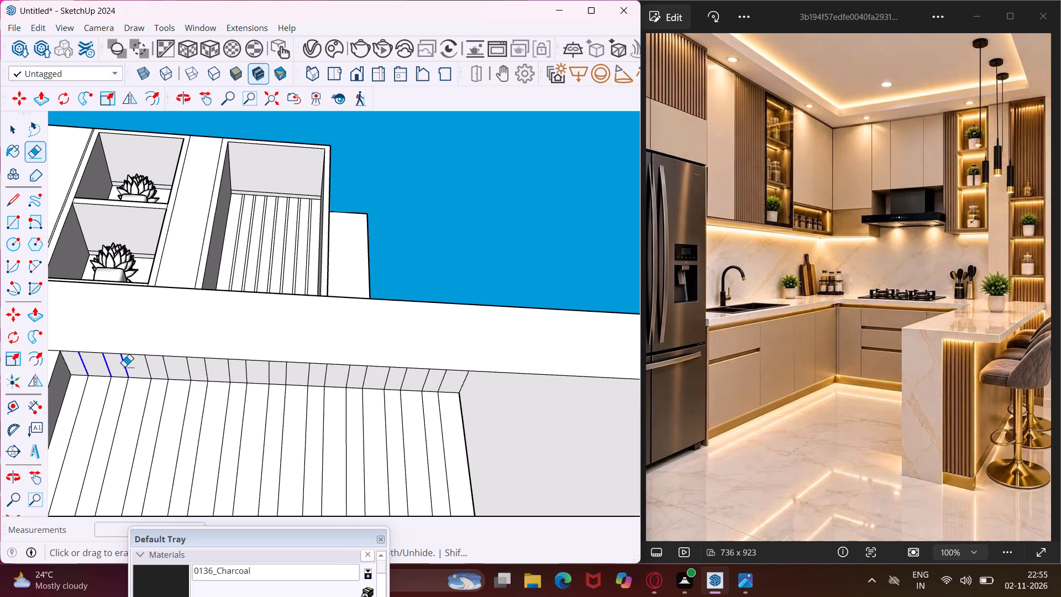
drag(124, 366, 193, 370)
drag(193, 370, 249, 376)
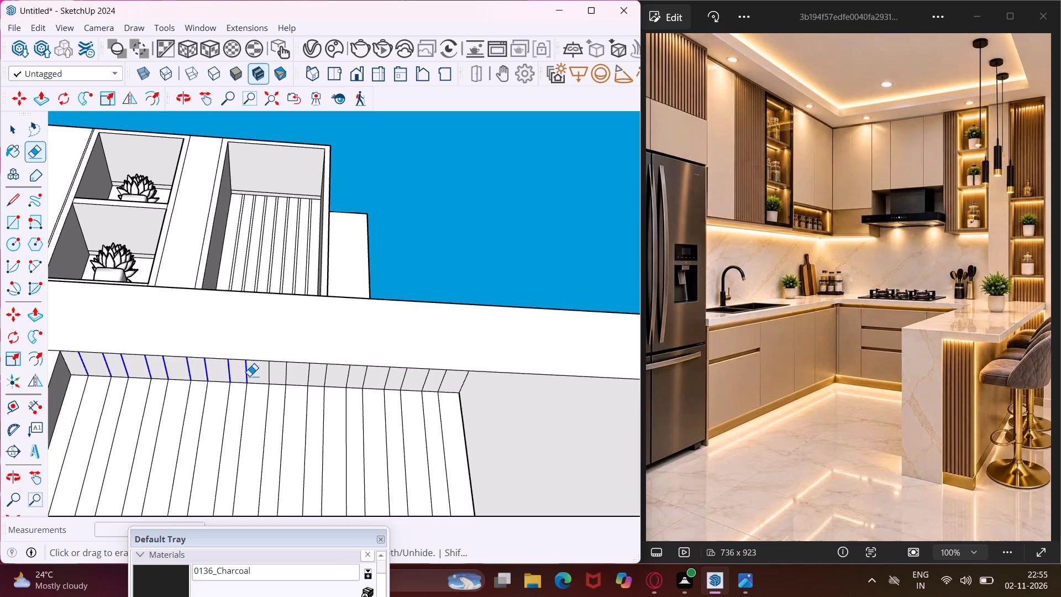
drag(249, 376, 253, 376)
scroll(172, 373, down, 2)
scroll(292, 390, up, 4)
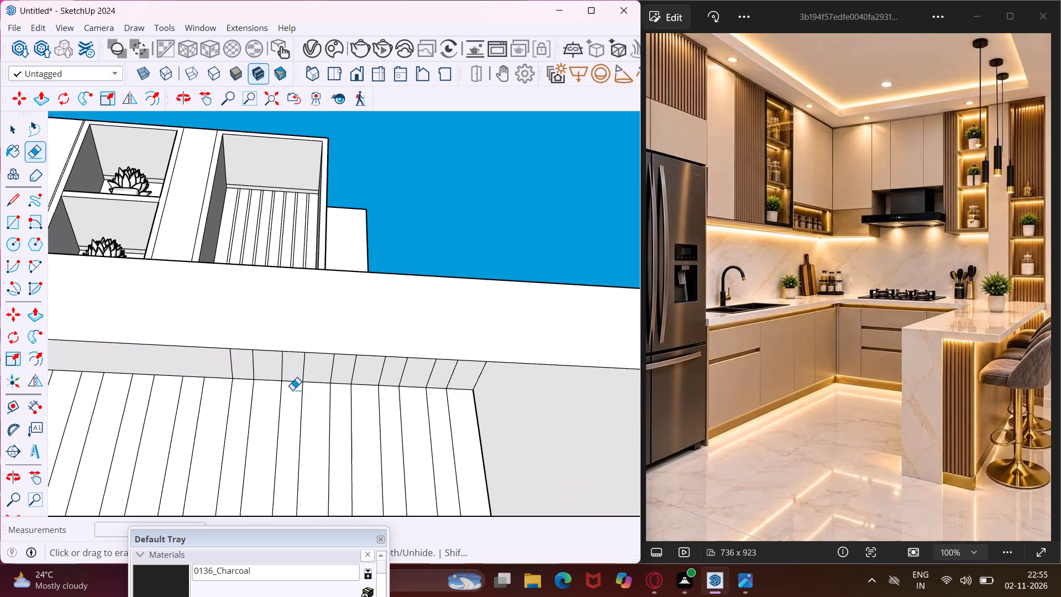
scroll(292, 390, up, 3)
drag(409, 362, 429, 365)
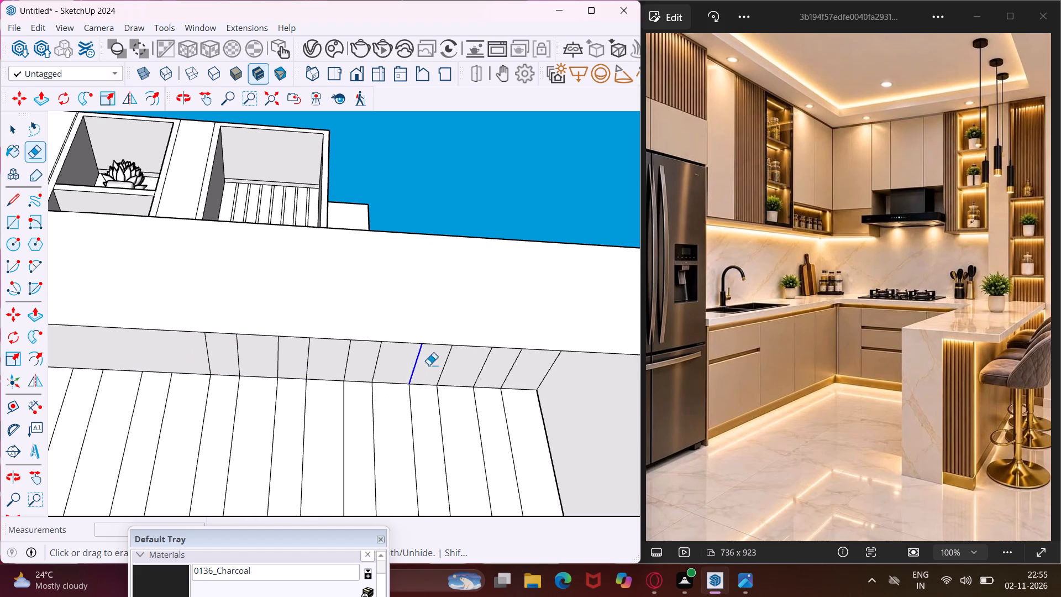
drag(429, 365, 552, 380)
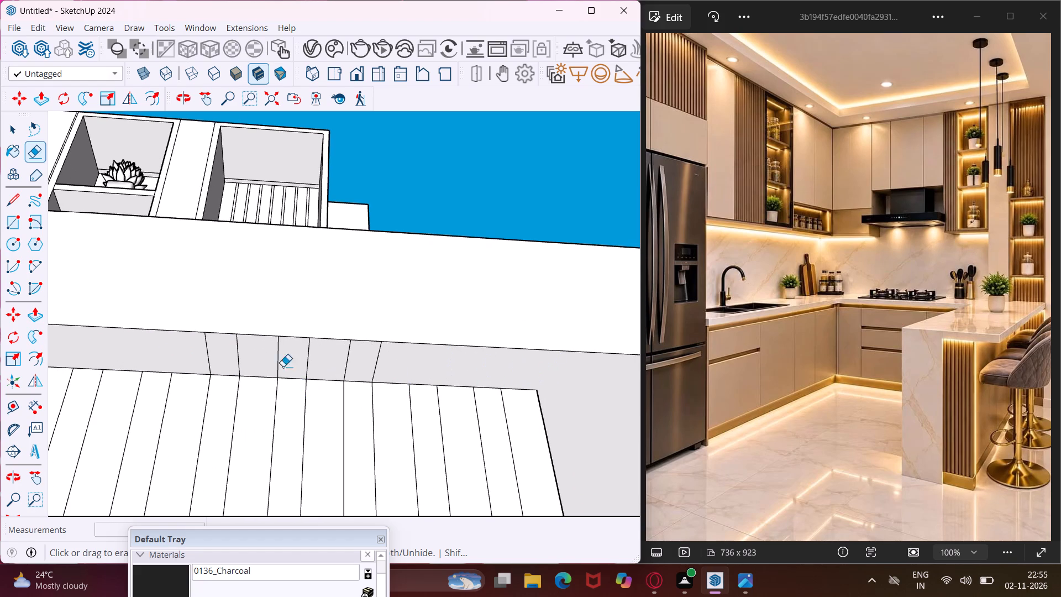
drag(206, 354, 246, 359)
drag(246, 359, 265, 361)
drag(223, 357, 272, 365)
drag(272, 365, 385, 370)
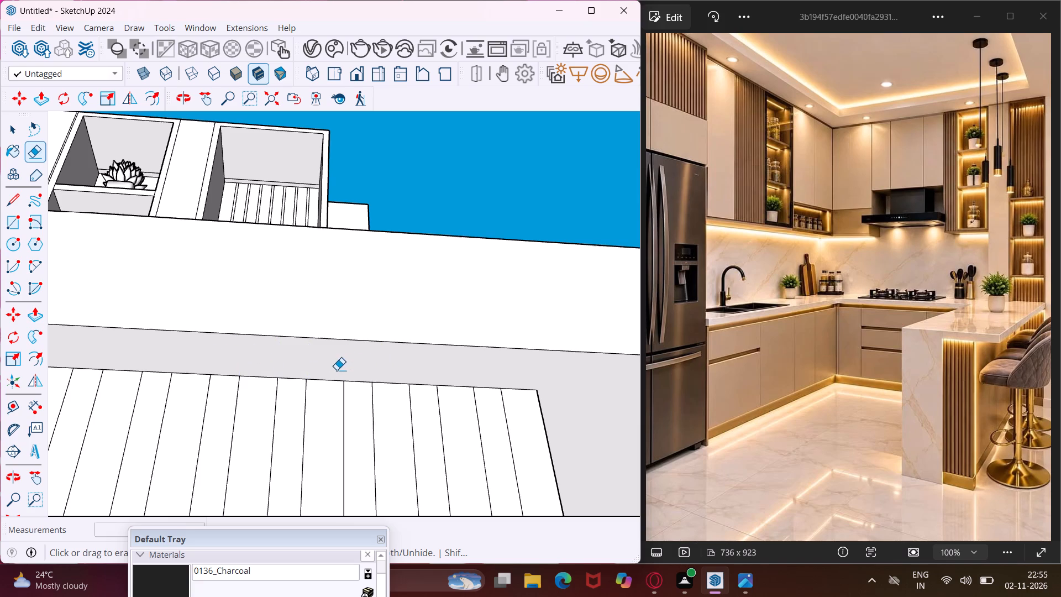
key(Escape)
key(space)
Offset the outline of the peninsula countertop's underside face inward by 1".
click(327, 366)
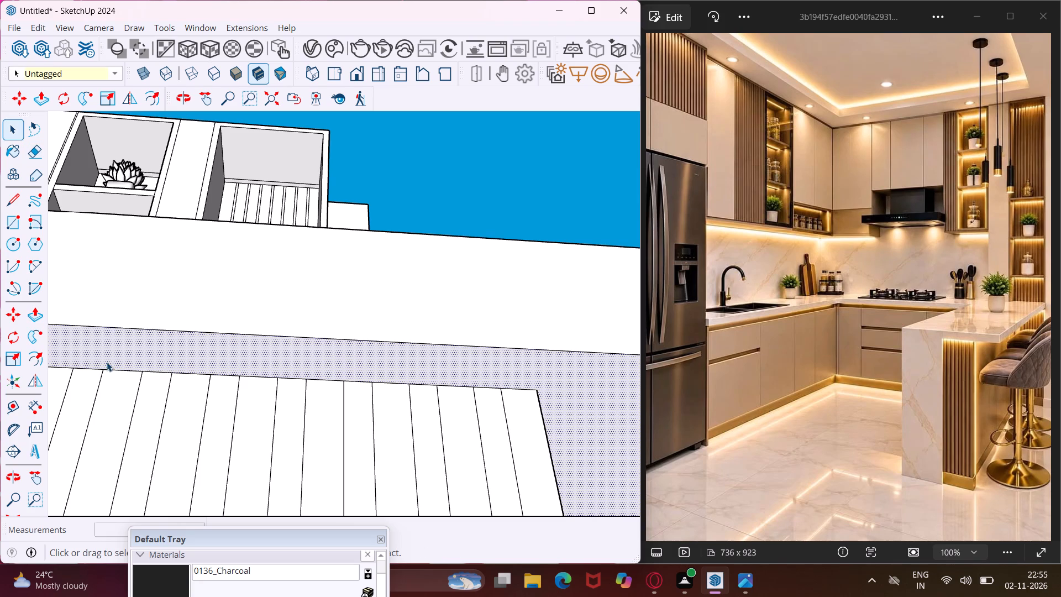
scroll(63, 361, down, 5)
click(35, 365)
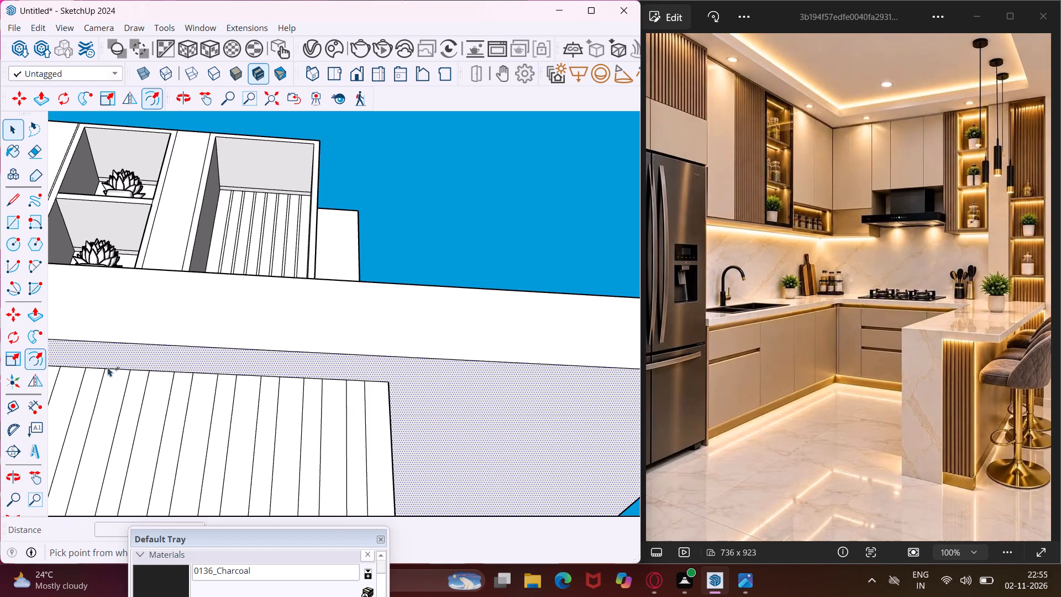
scroll(214, 366, up, 5)
click(219, 372)
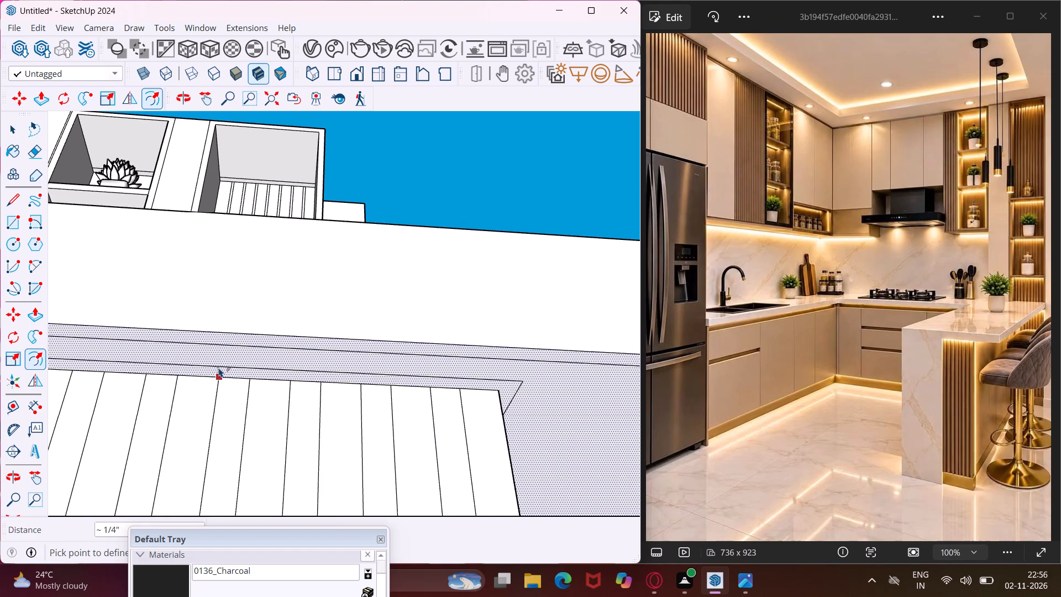
key(1)
key(shift+quotedbl)
key(Return)
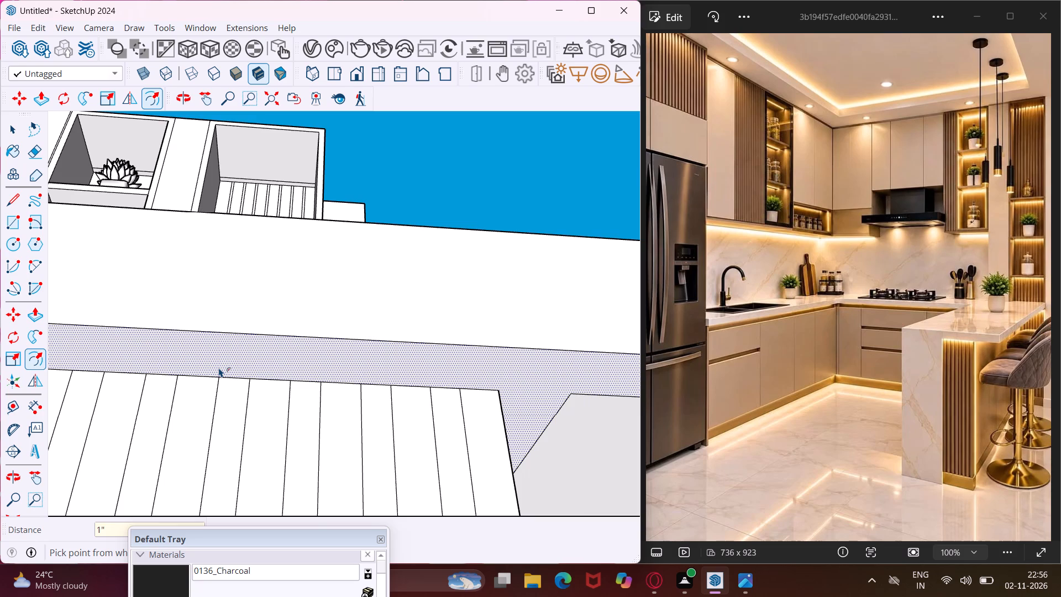
scroll(219, 368, down, 4)
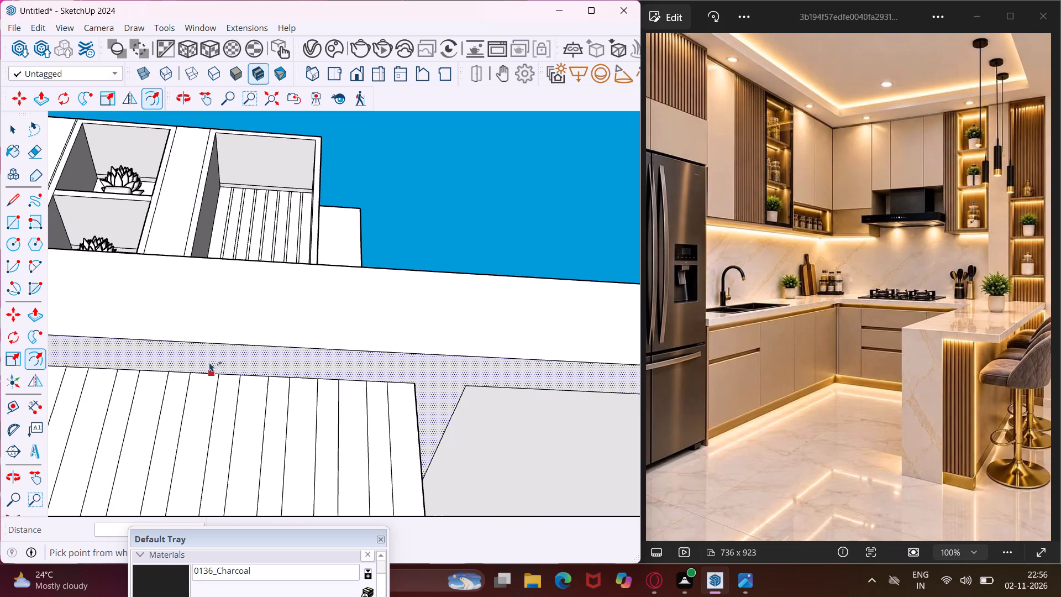
scroll(204, 354, down, 4)
key(Escape)
key(space)
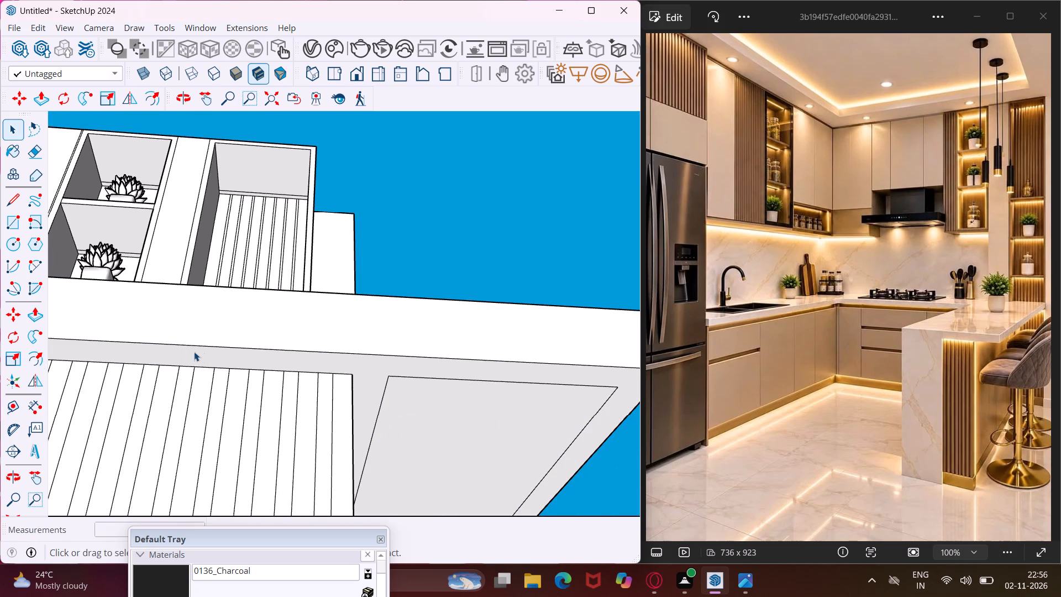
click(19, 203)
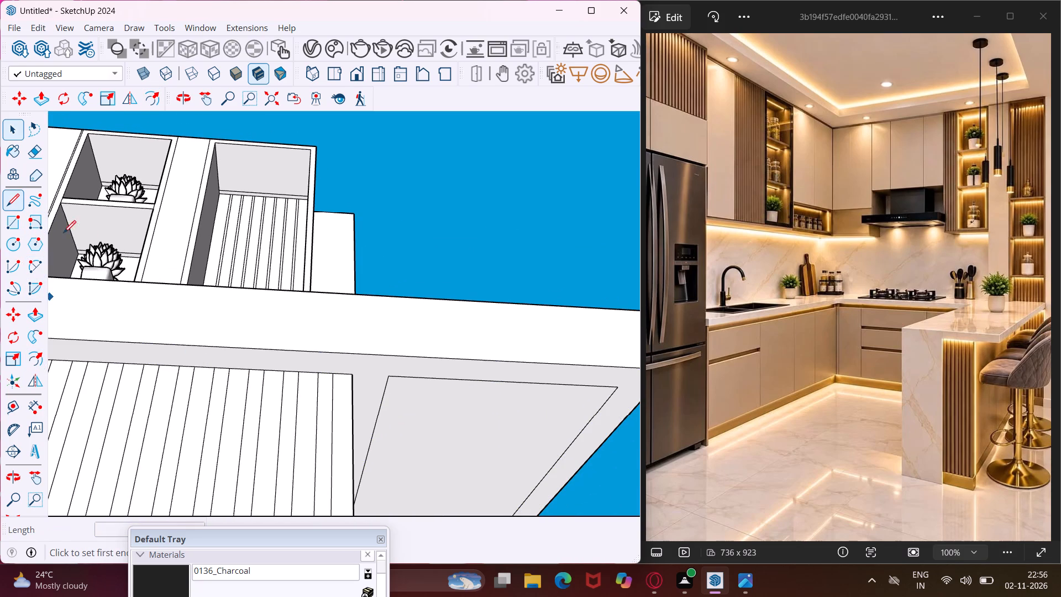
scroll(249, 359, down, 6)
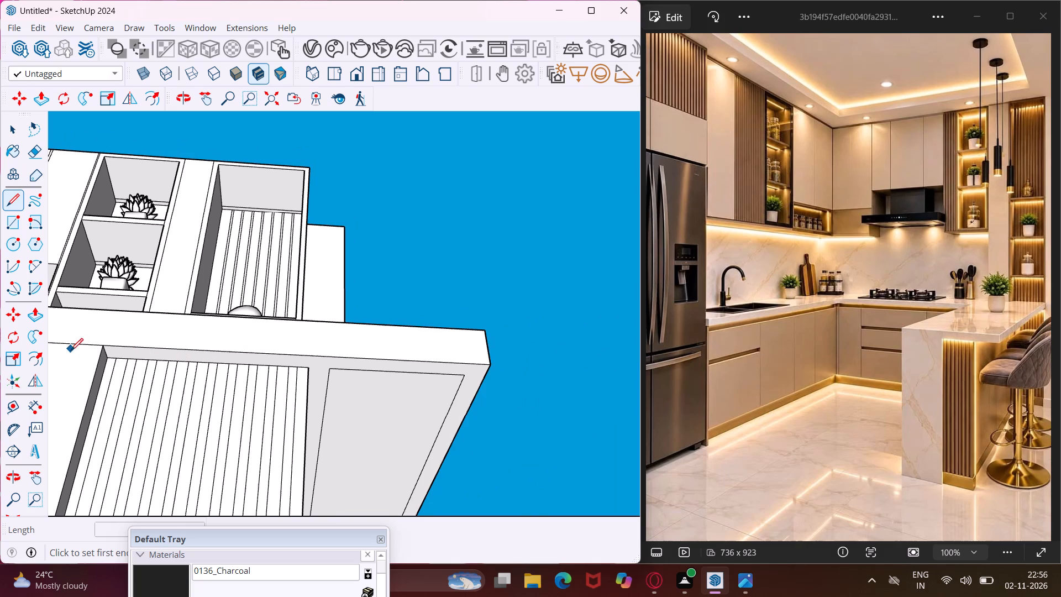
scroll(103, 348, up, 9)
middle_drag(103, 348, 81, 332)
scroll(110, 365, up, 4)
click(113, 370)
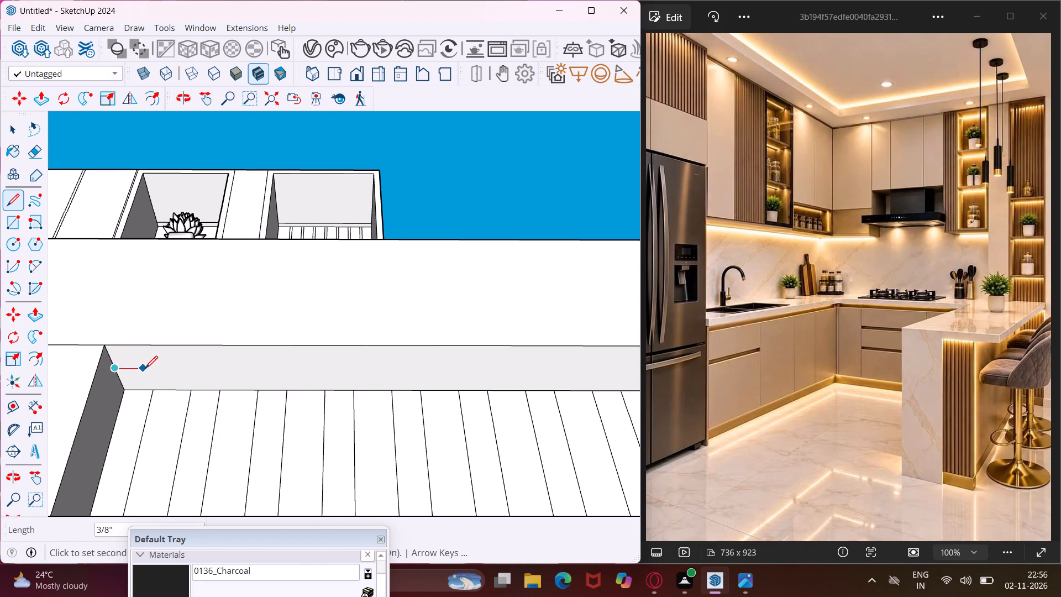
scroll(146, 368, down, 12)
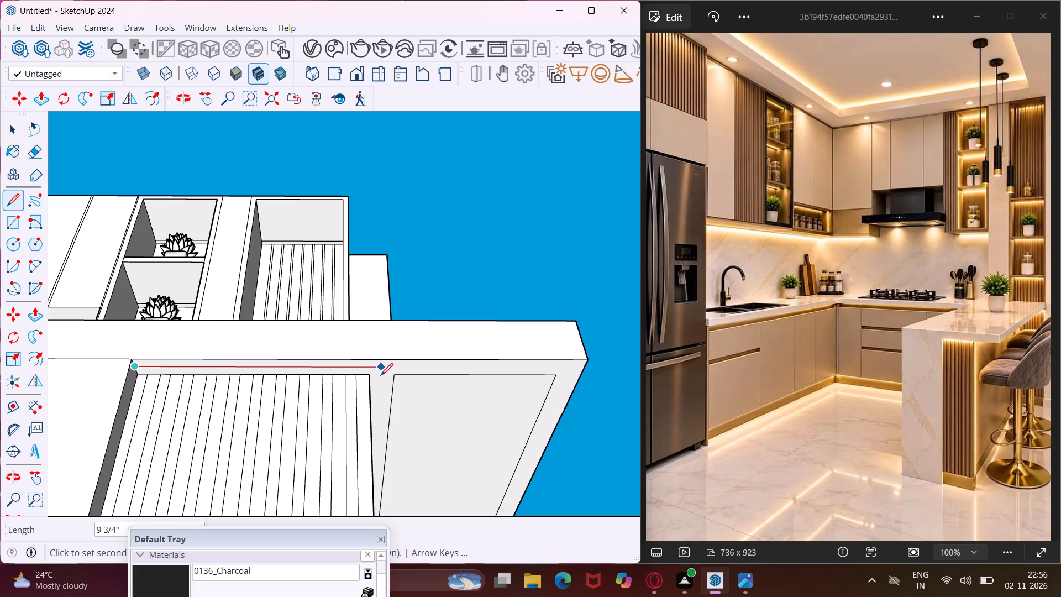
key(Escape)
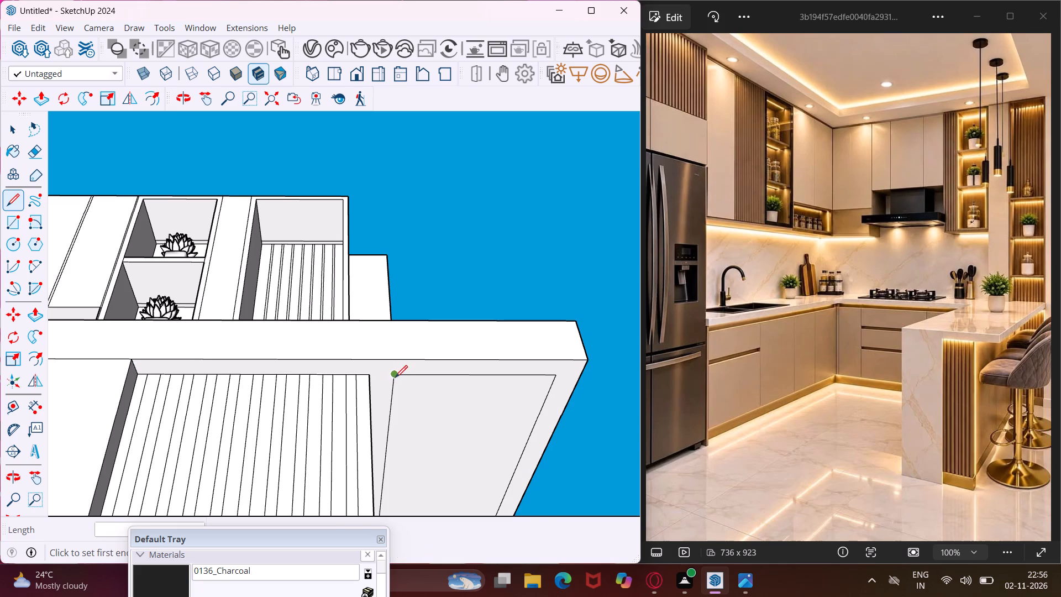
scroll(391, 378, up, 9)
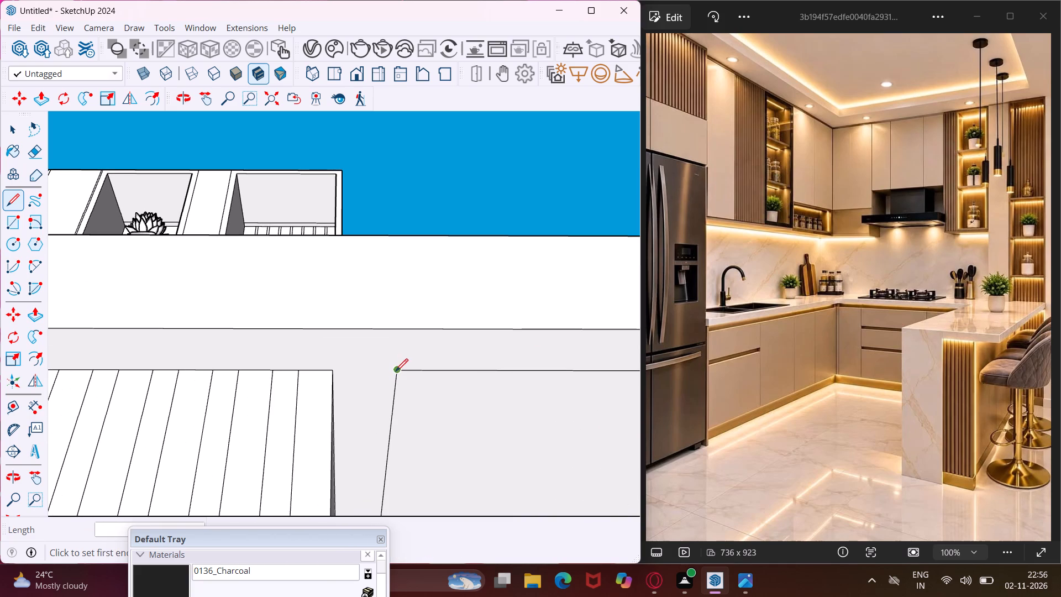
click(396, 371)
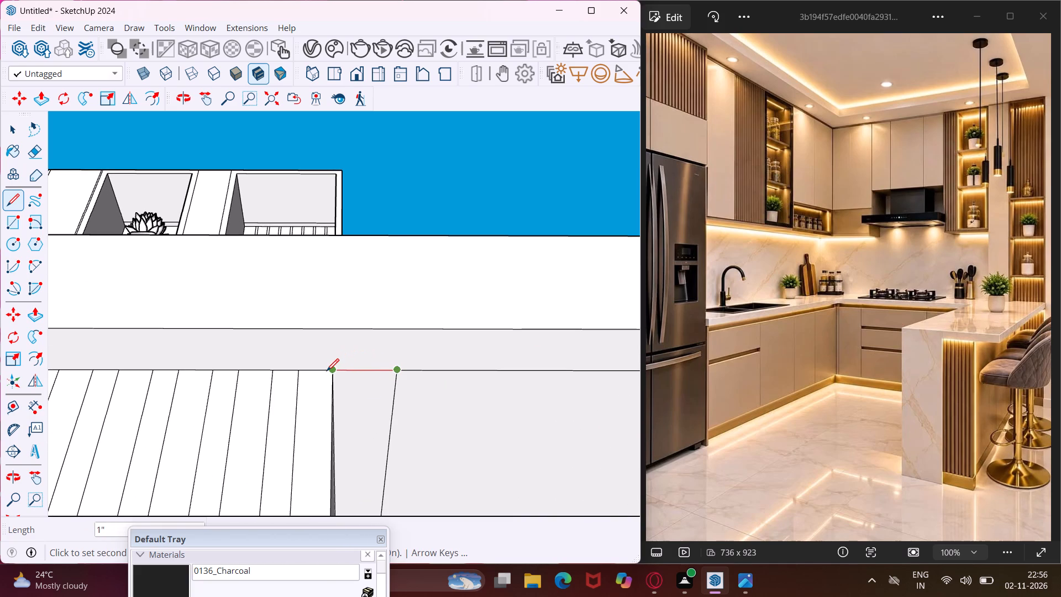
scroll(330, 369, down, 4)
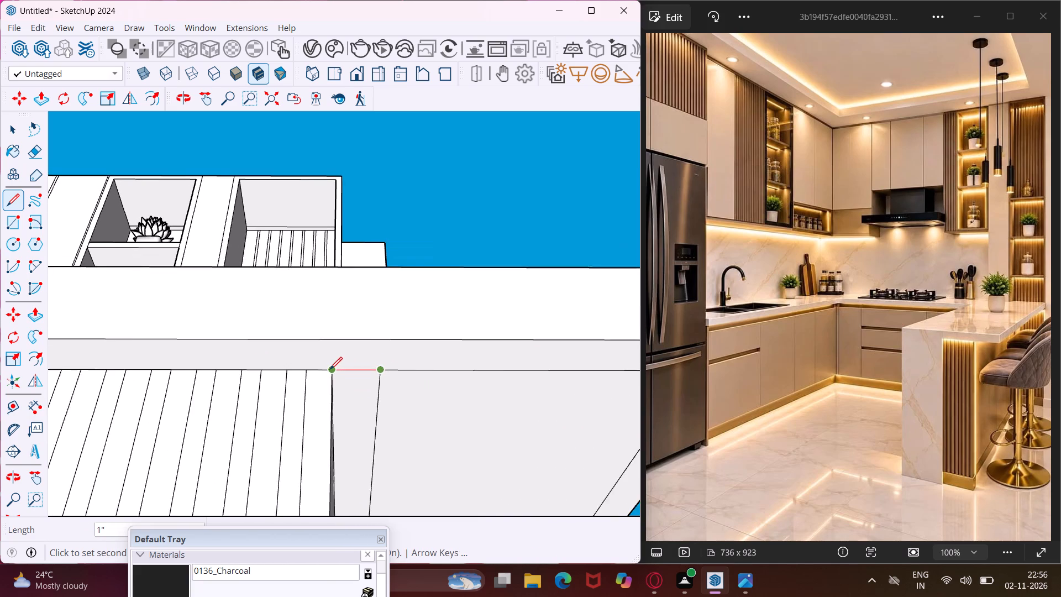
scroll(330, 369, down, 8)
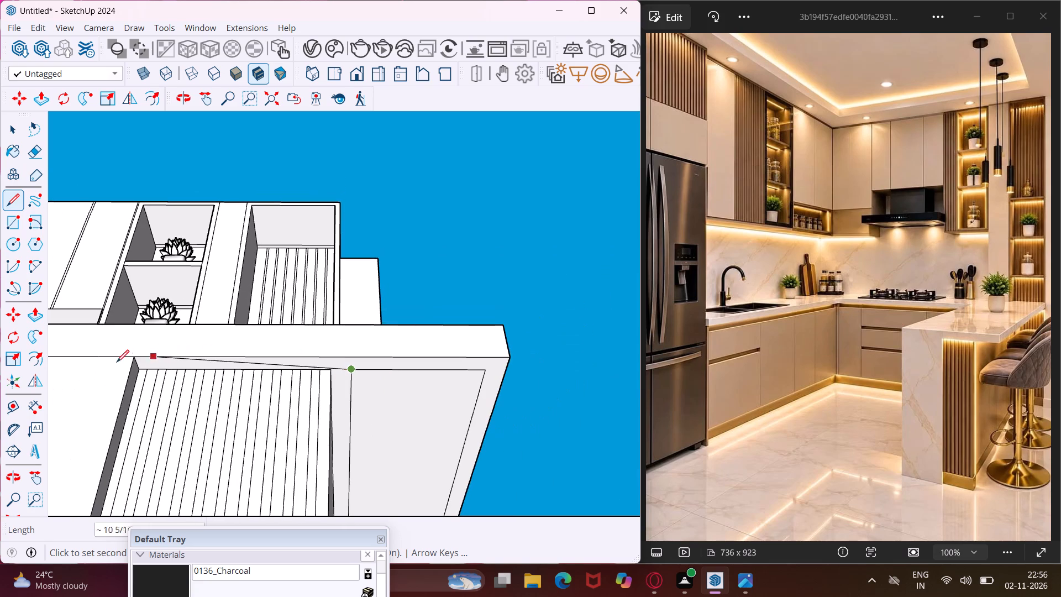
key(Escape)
Draw a line about 1' 4 1/2" long across the peninsula countertop's underside, starting from the midpoint of the short edge beside the fluted panel.
scroll(139, 365, up, 5)
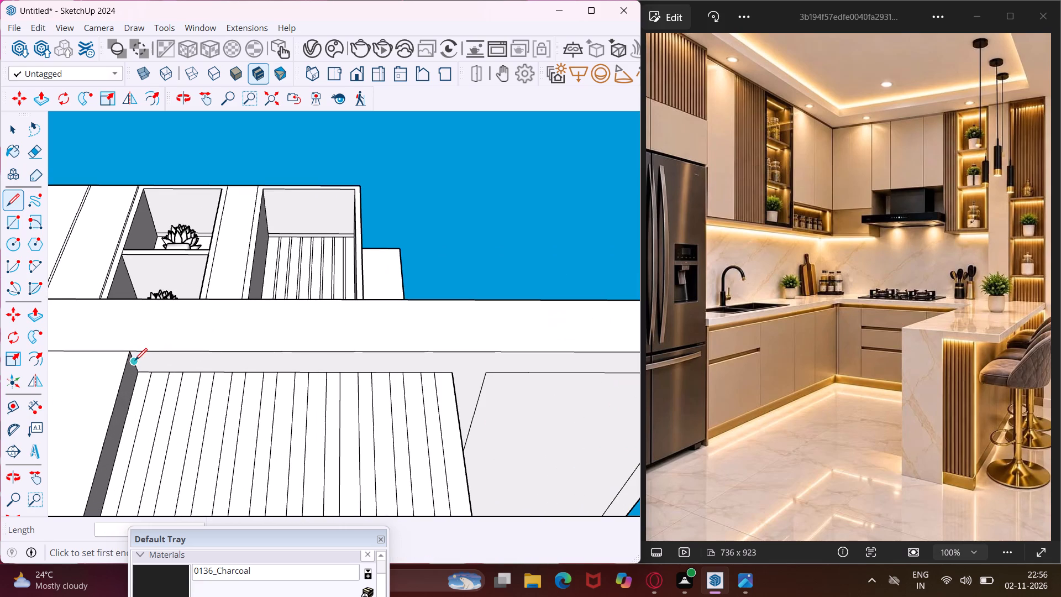
click(135, 360)
scroll(193, 358, down, 3)
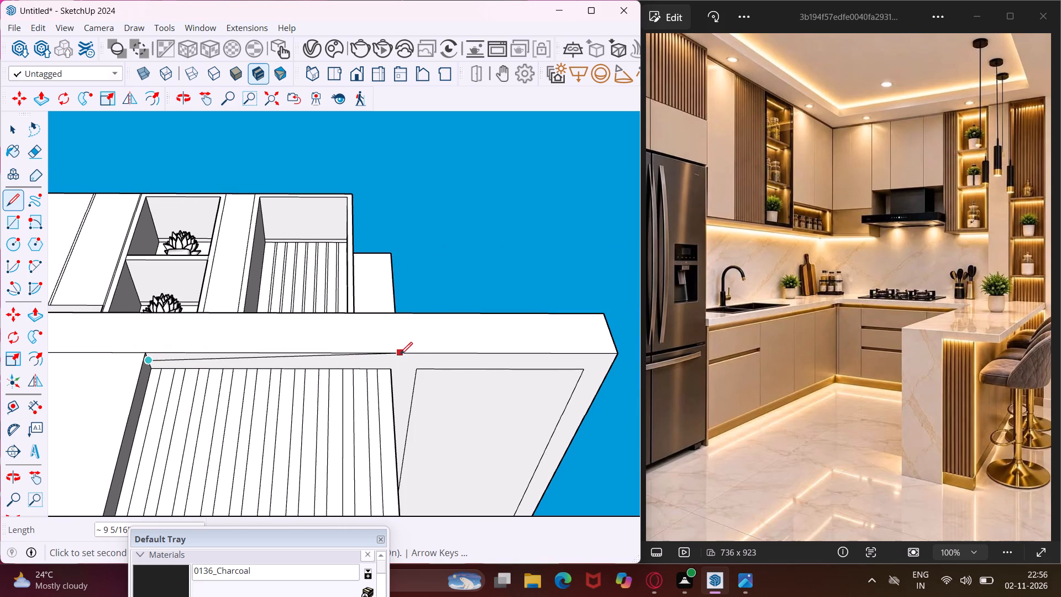
click(585, 362)
scroll(586, 365, up, 7)
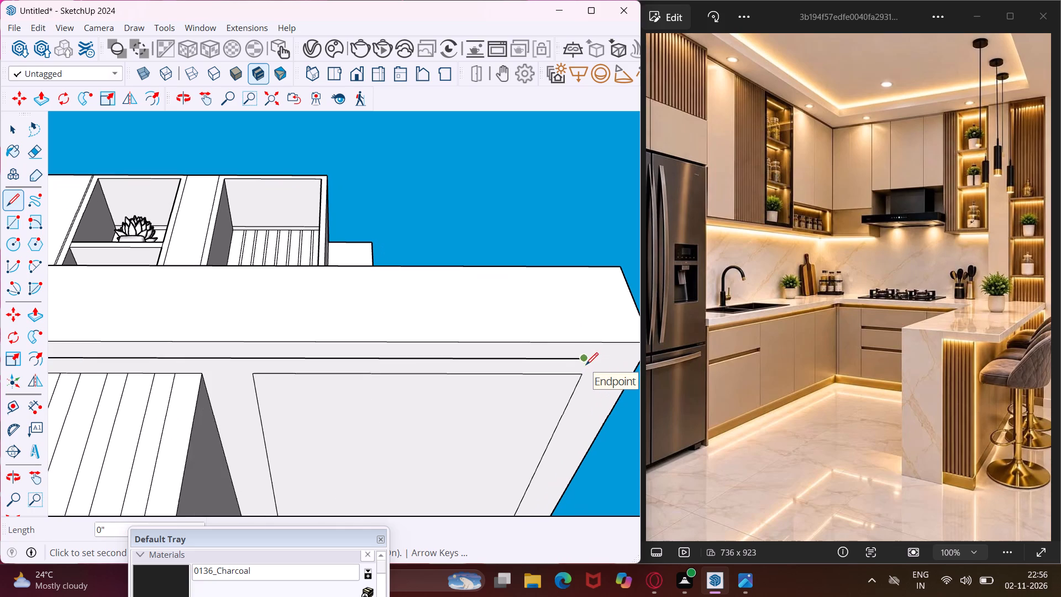
key(Escape)
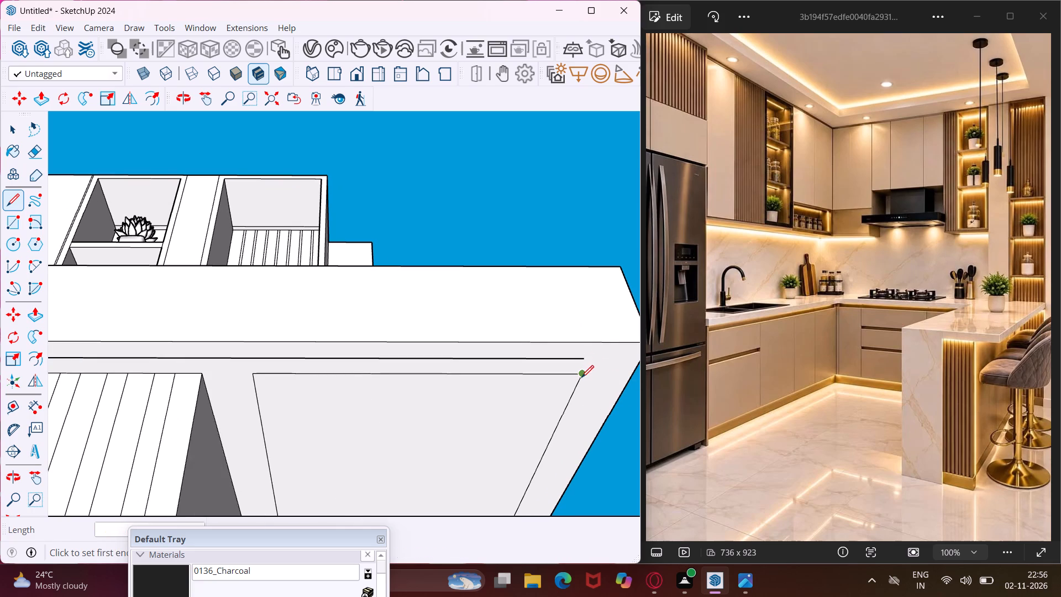
Extend the inset outline's outer side edge about 11/16" toward the countertop's front edge and connect it to the long underside line's end.
click(583, 378)
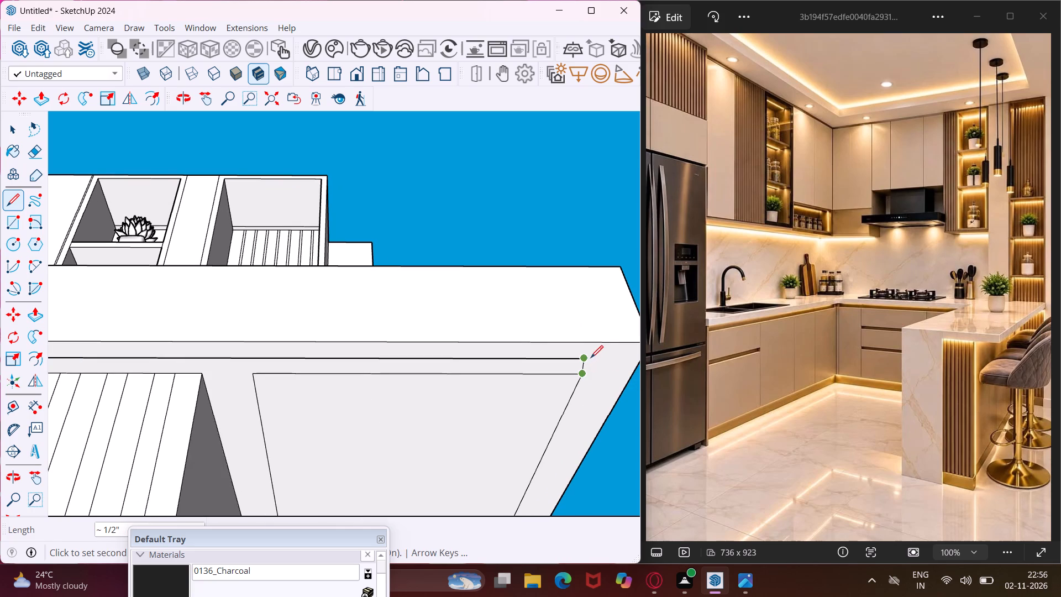
scroll(592, 355, up, 8)
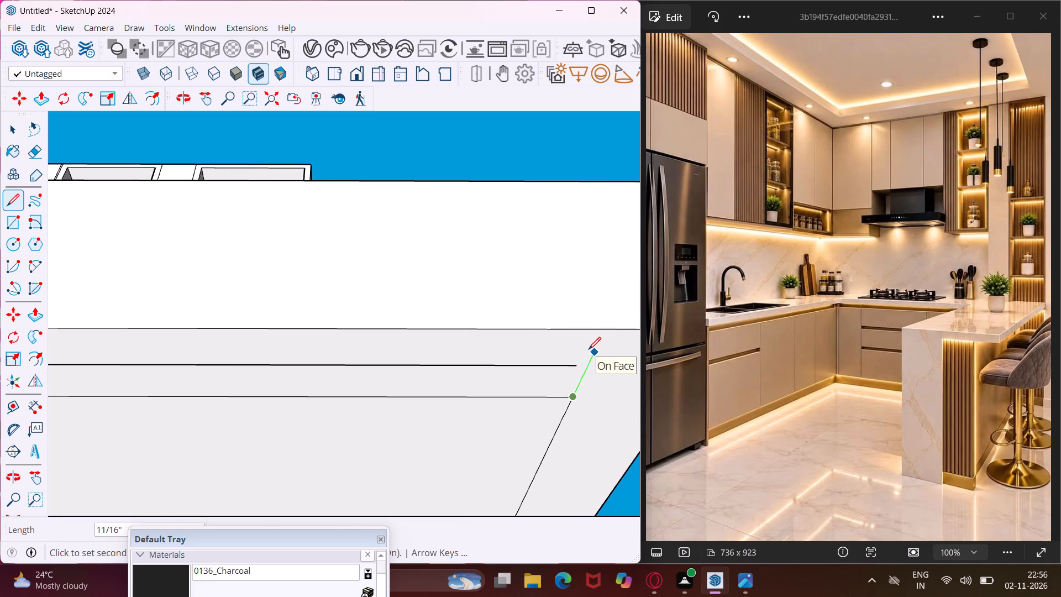
click(589, 349)
click(580, 362)
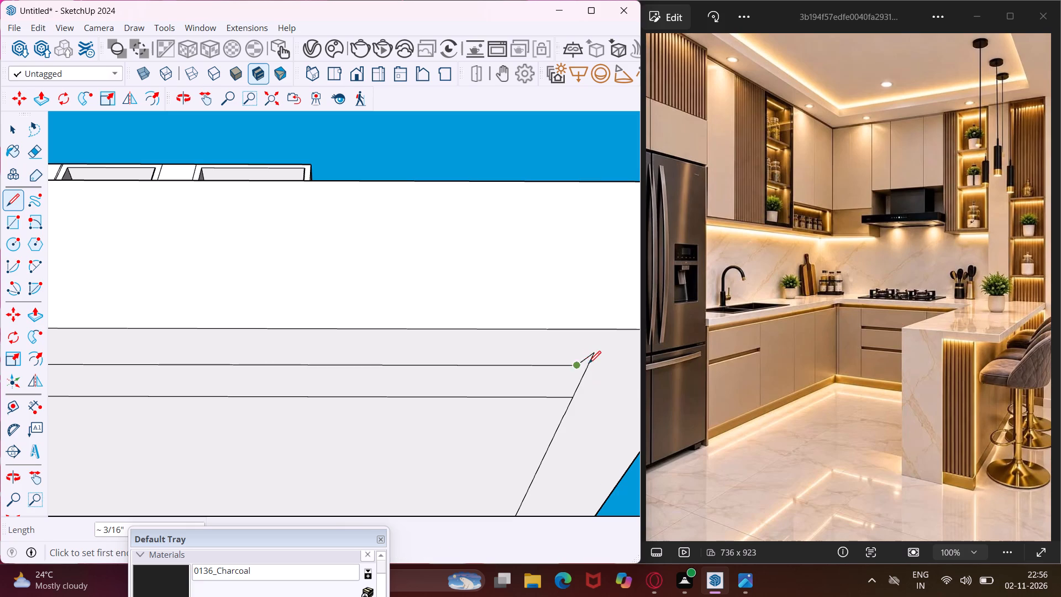
click(591, 364)
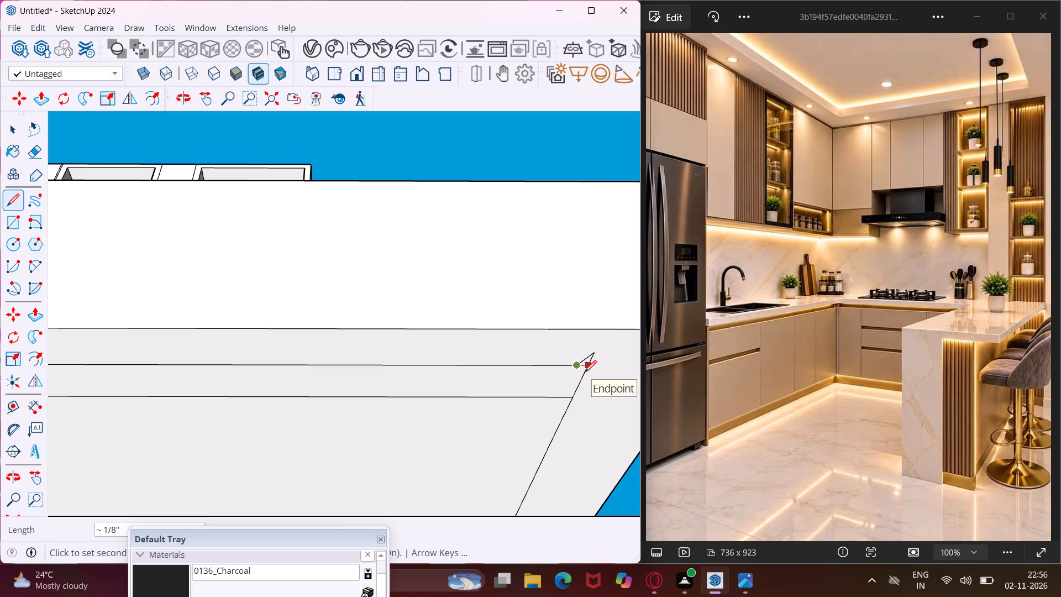
key(Escape)
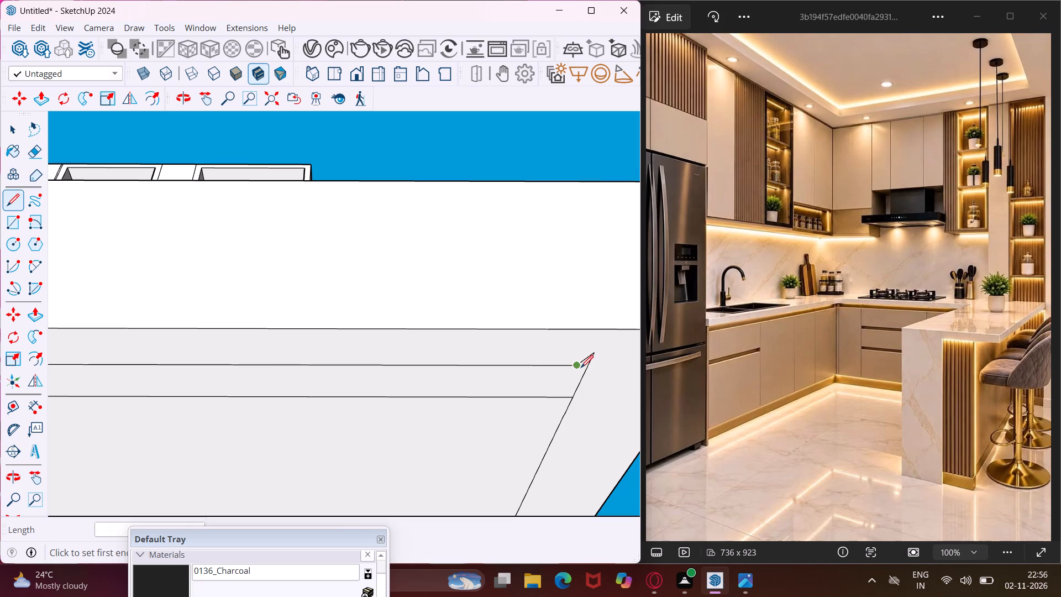
key(Escape)
key(space)
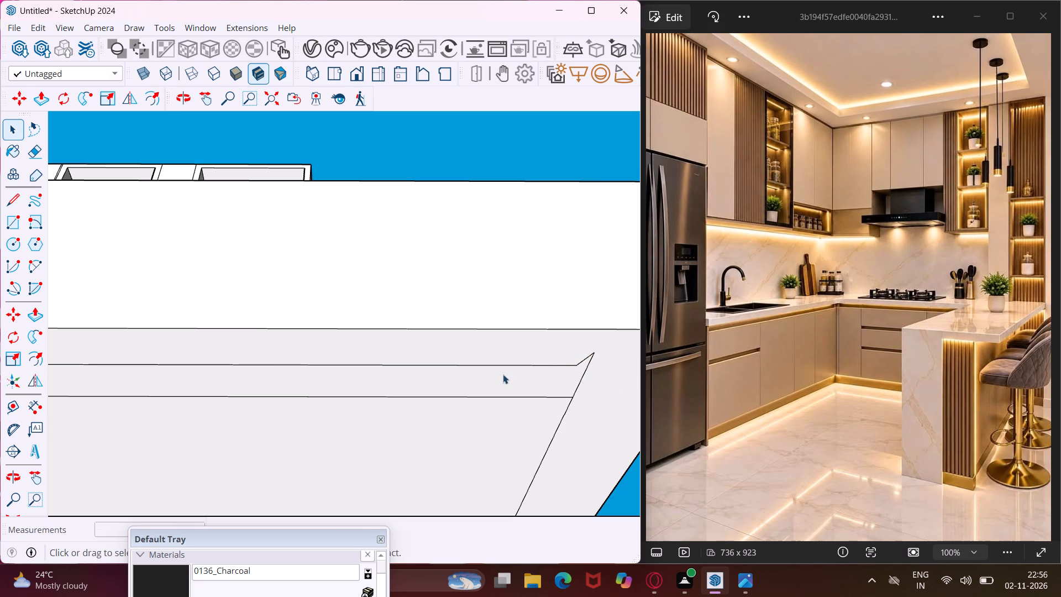
Extend the inset outline's side edge nearest the fluted panel 1/2" to meet the long line on the countertop's underside.
scroll(414, 345, down, 9)
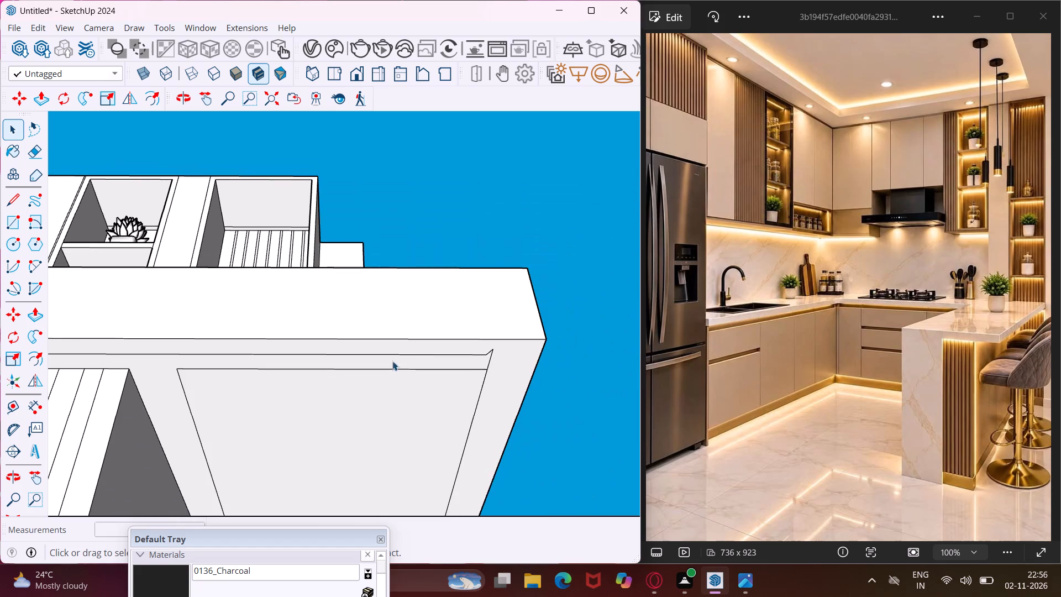
click(10, 205)
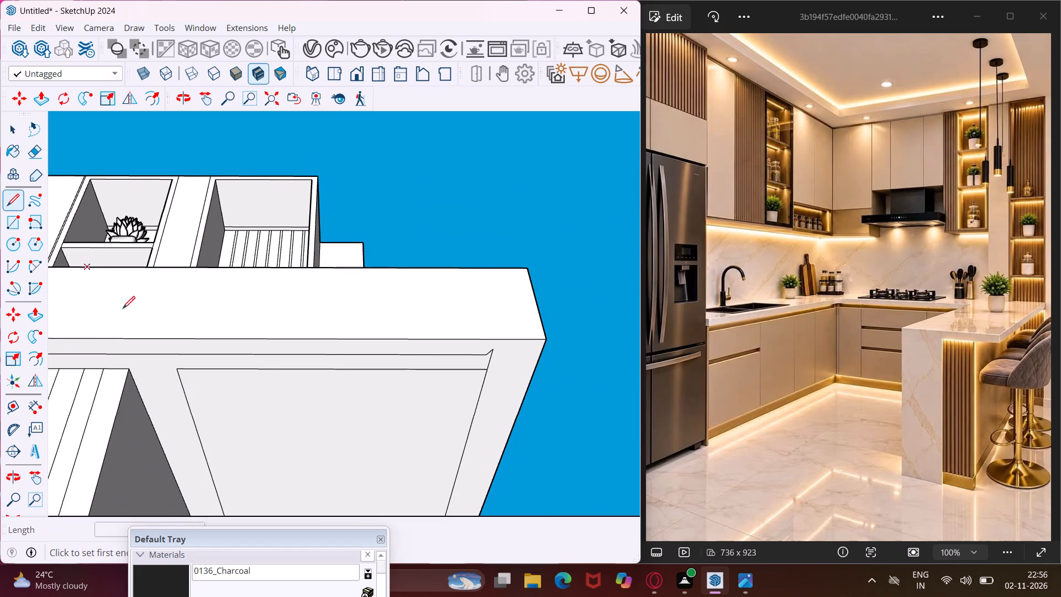
scroll(196, 364, up, 5)
click(170, 370)
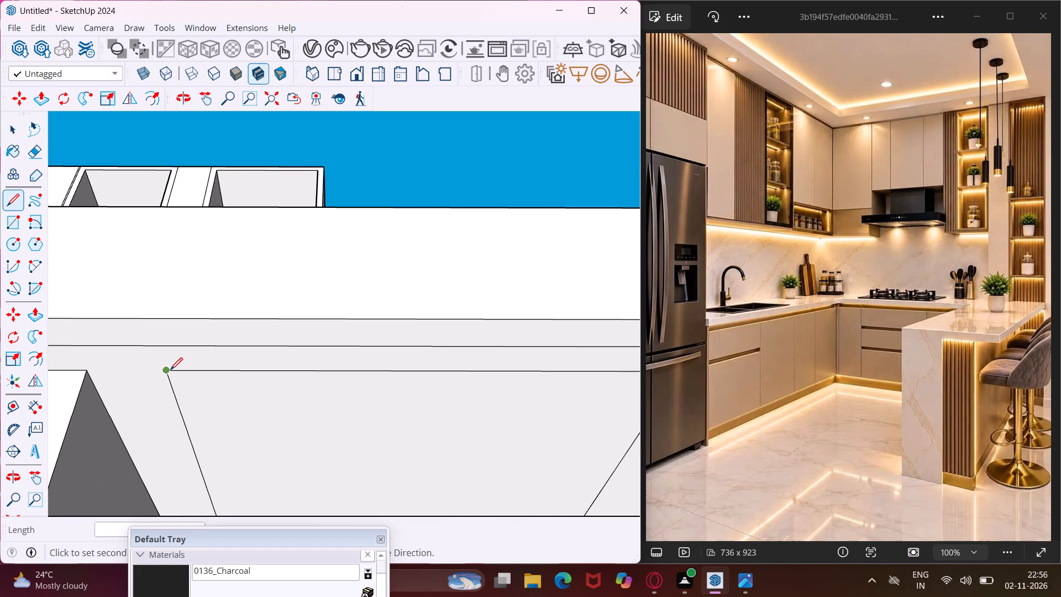
click(163, 347)
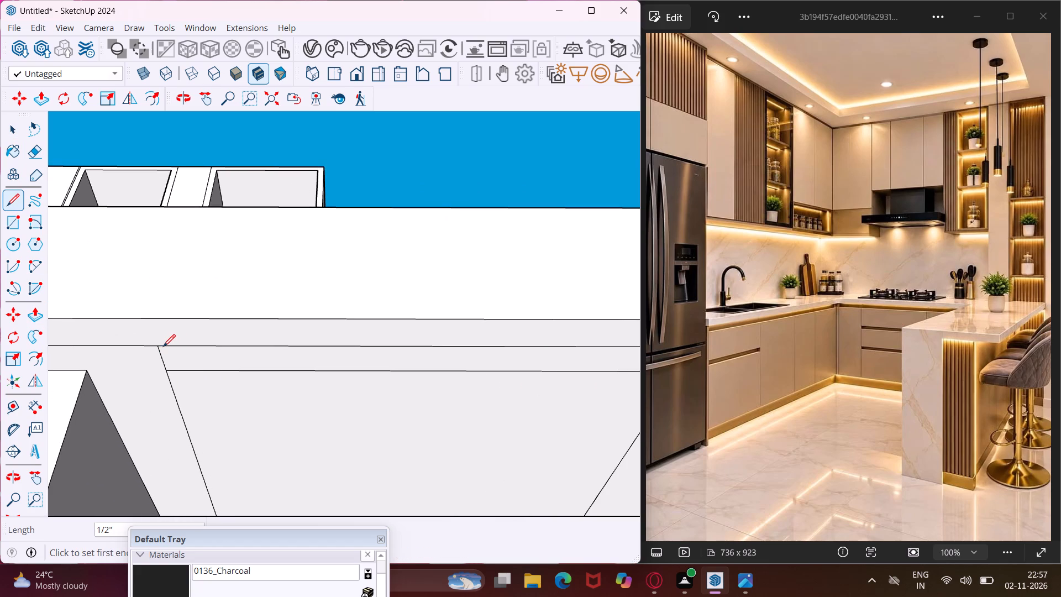
key(Escape)
key(space)
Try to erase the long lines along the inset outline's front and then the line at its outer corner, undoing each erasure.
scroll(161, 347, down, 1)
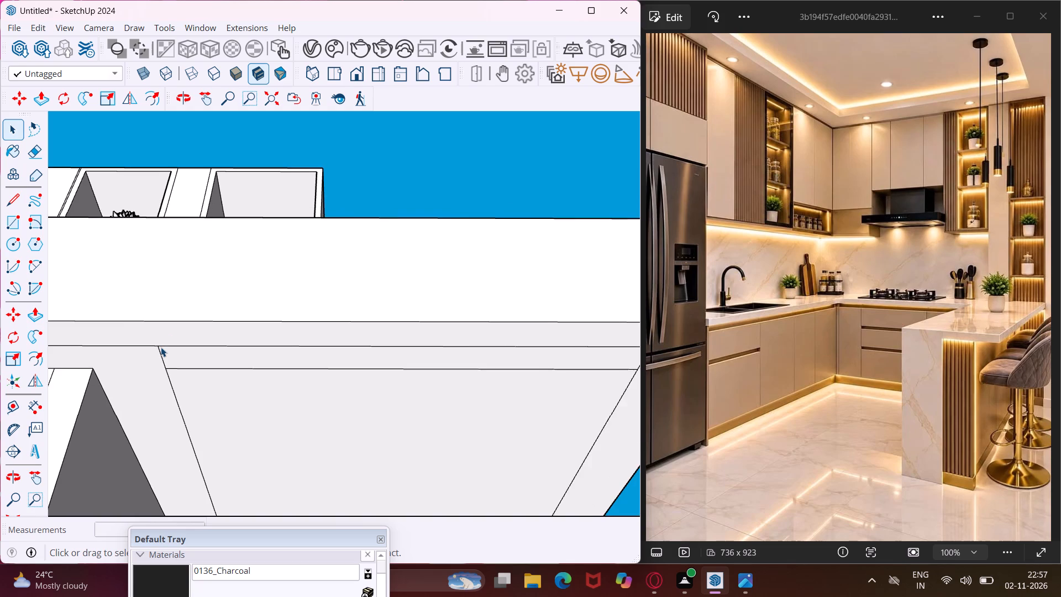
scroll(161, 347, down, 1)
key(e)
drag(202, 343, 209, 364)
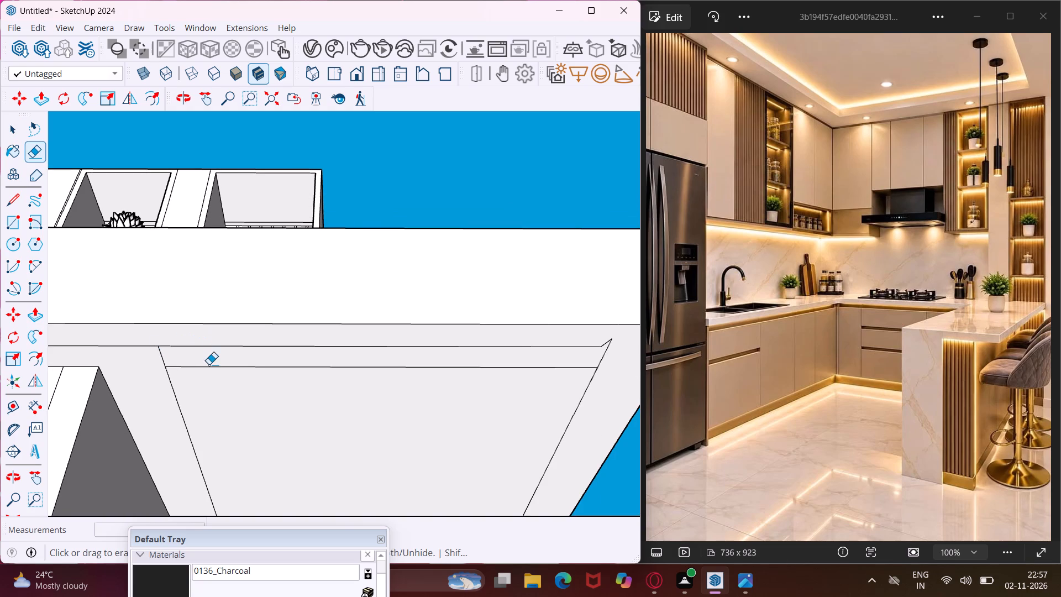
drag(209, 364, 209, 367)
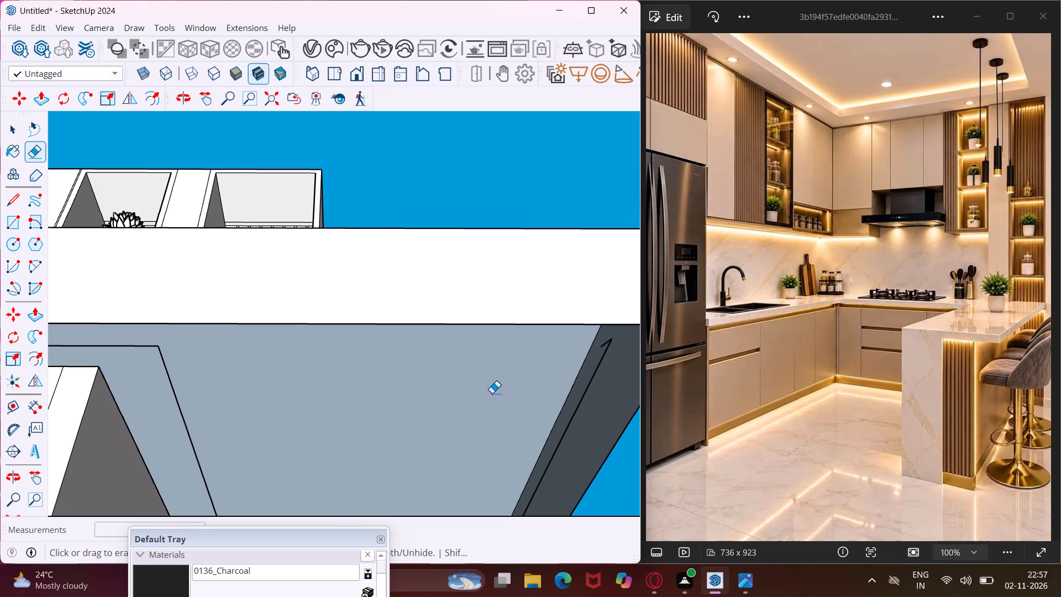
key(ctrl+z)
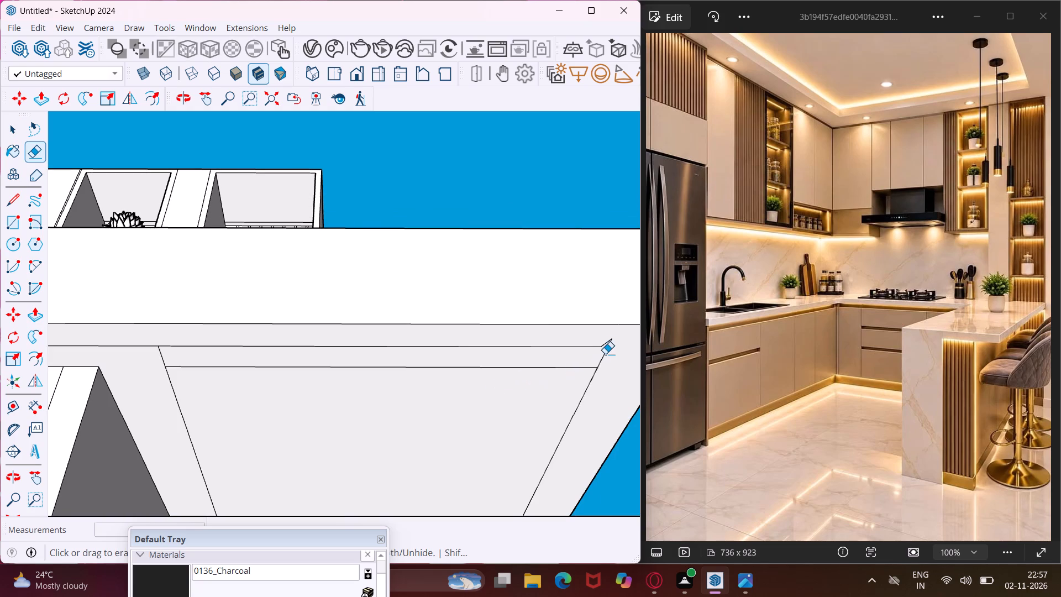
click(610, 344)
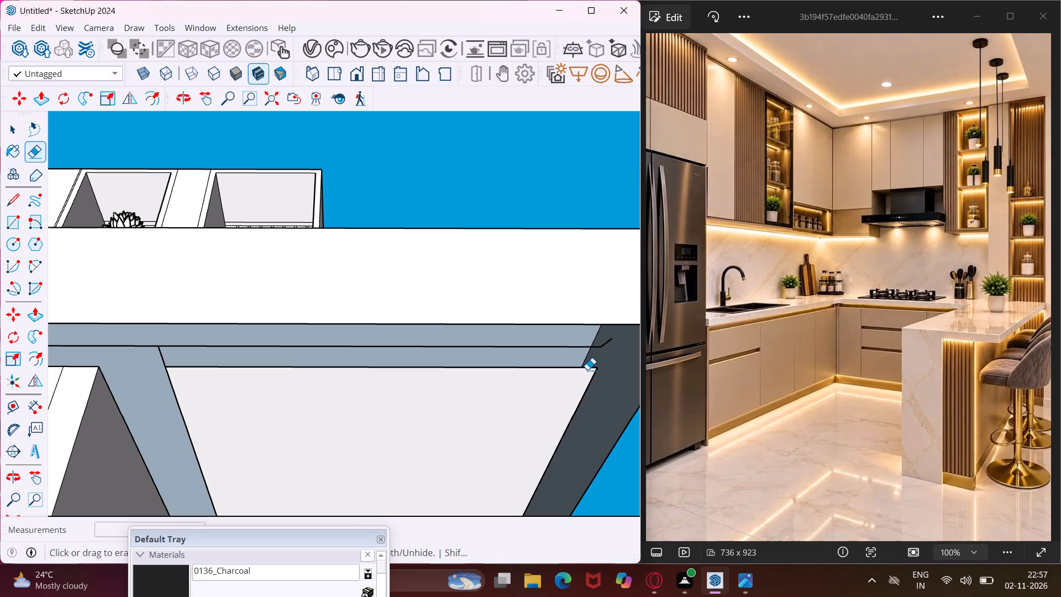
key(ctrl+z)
Erase the inset outline's outer side edge on the peninsula countertop's underside.
click(589, 387)
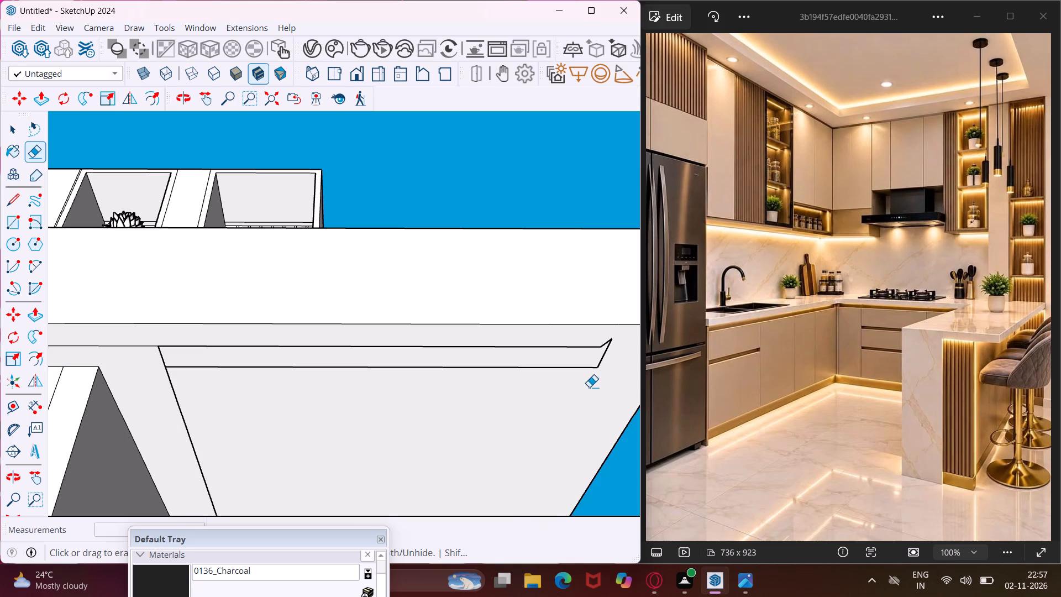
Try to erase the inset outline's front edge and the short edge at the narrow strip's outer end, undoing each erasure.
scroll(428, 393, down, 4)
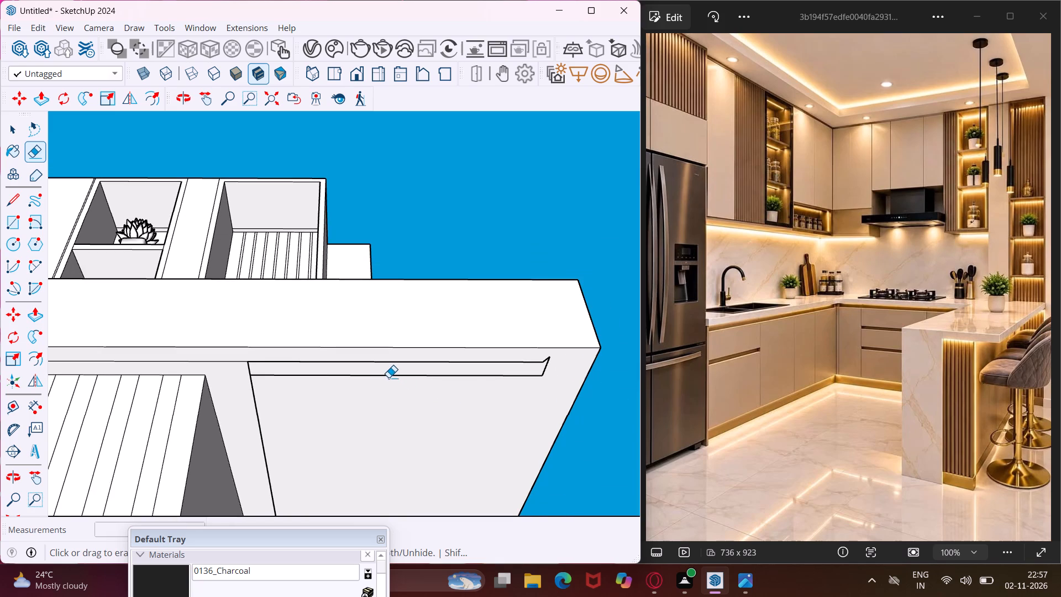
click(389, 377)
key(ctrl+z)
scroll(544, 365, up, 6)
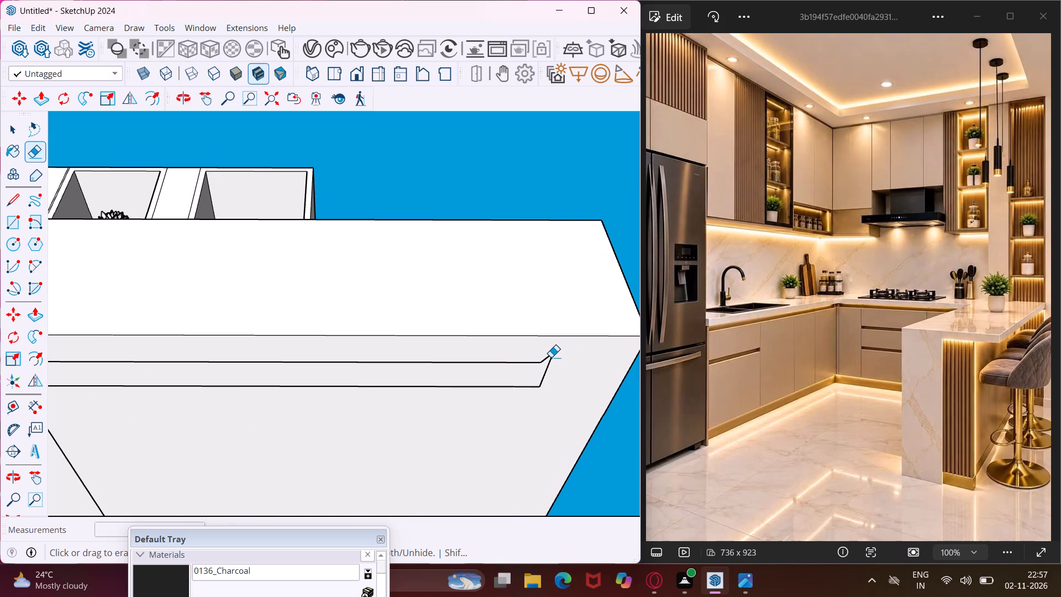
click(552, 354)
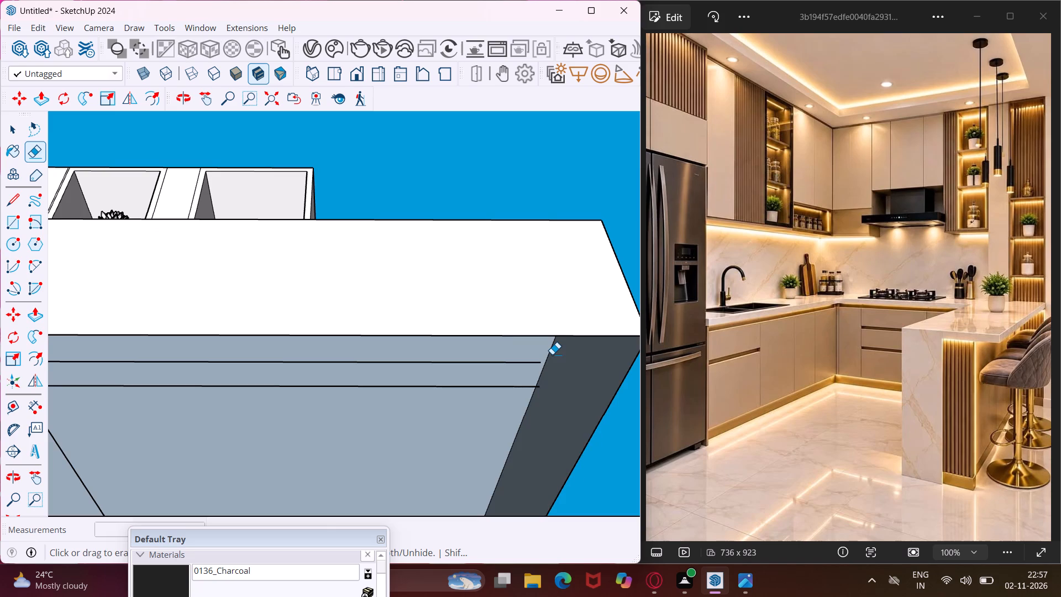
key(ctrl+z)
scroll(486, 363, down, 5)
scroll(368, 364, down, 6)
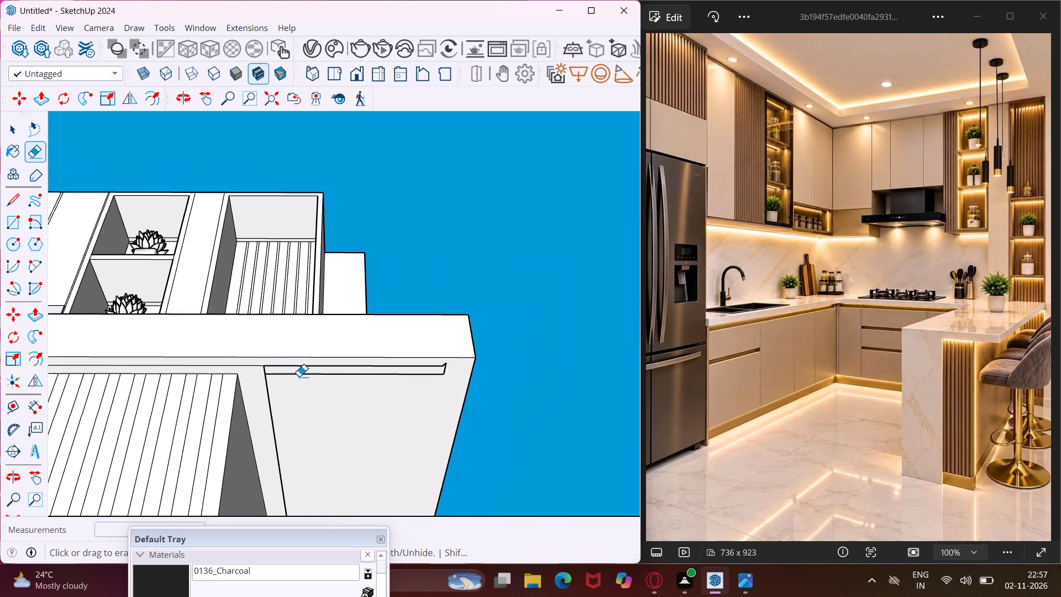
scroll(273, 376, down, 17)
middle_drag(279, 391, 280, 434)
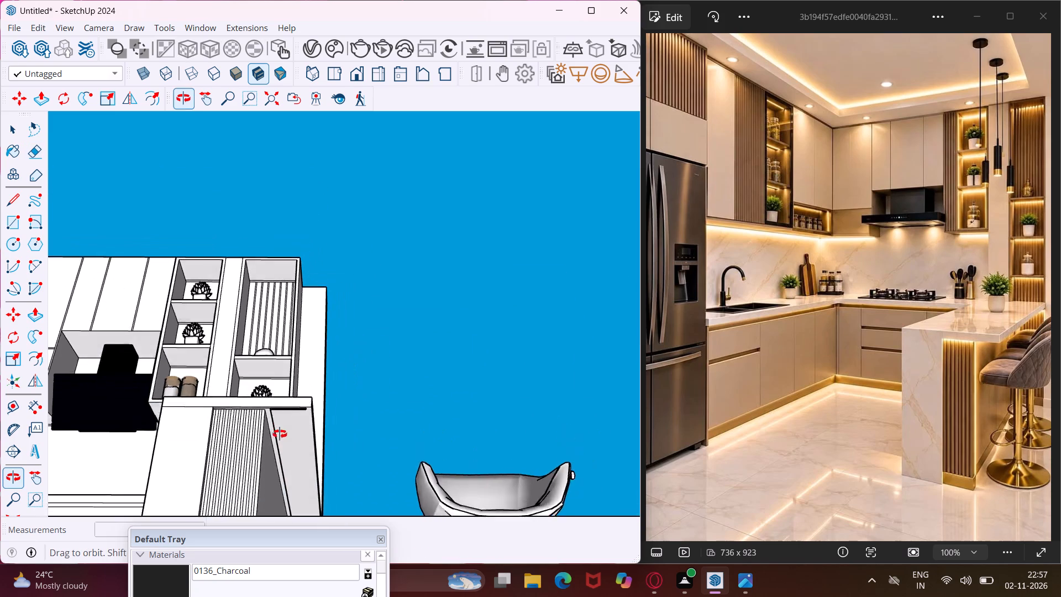
Draw a short line extending the inset line beside the fluted panel to the far edge of the peninsula countertop's underside.
middle_drag(280, 434, 278, 472)
scroll(261, 426, down, 9)
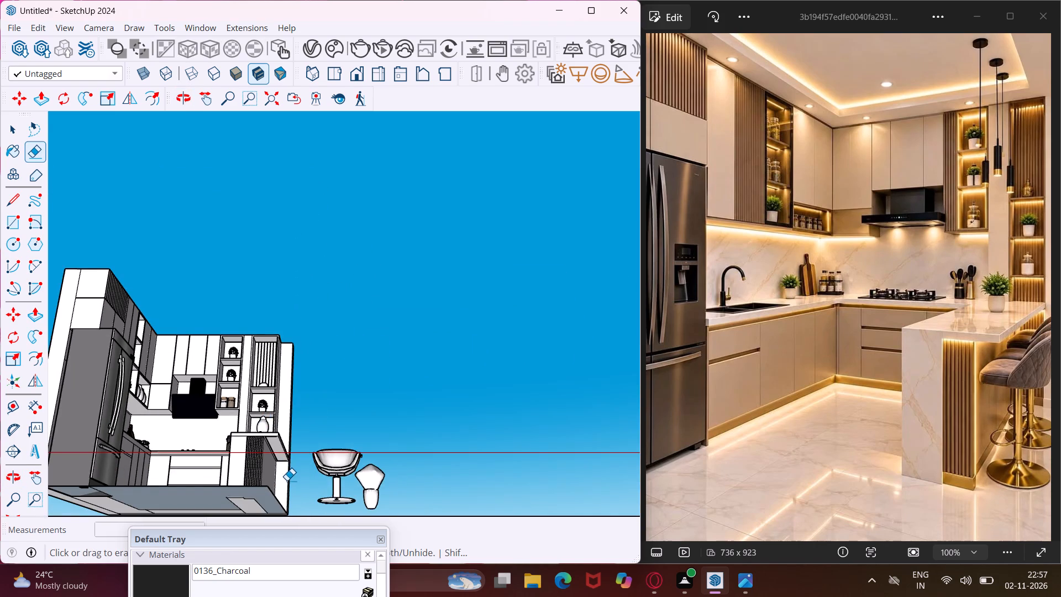
scroll(287, 473, up, 16)
middle_drag(278, 457, 231, 431)
key(Escape)
key(space)
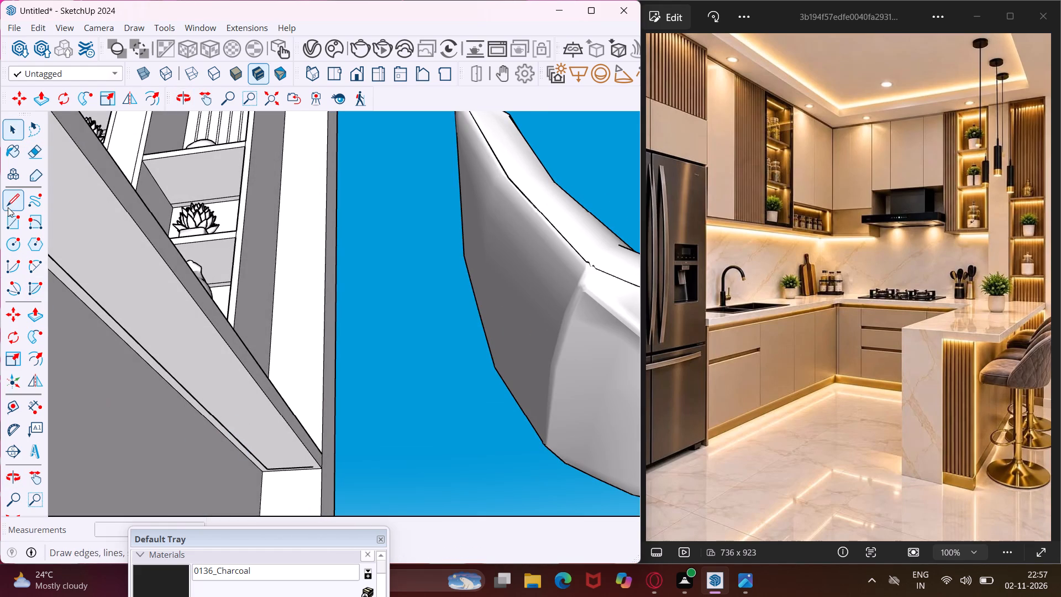
click(8, 207)
scroll(281, 462, up, 10)
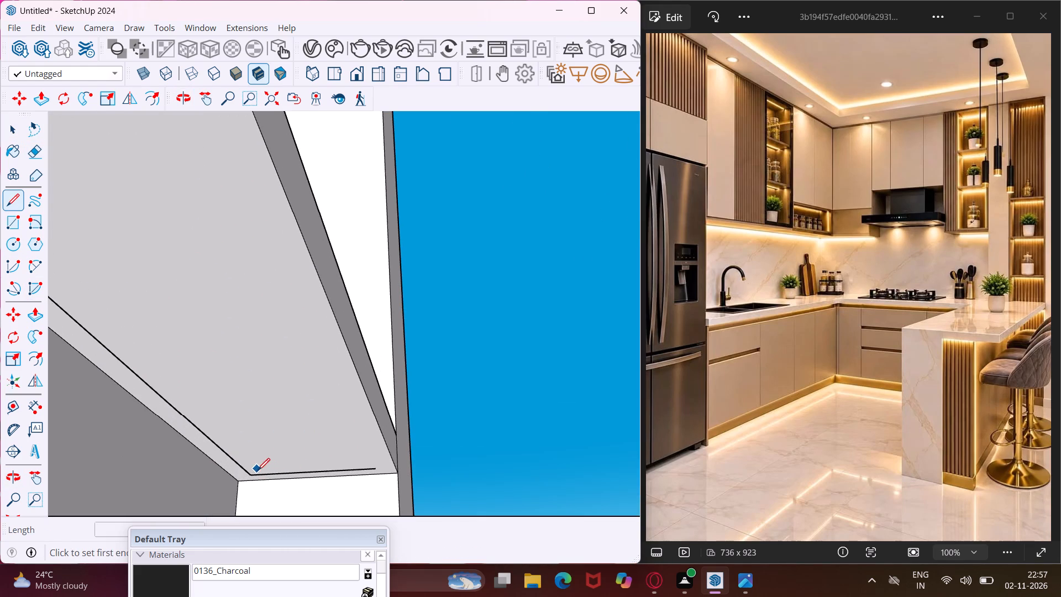
click(253, 474)
scroll(265, 486, up, 3)
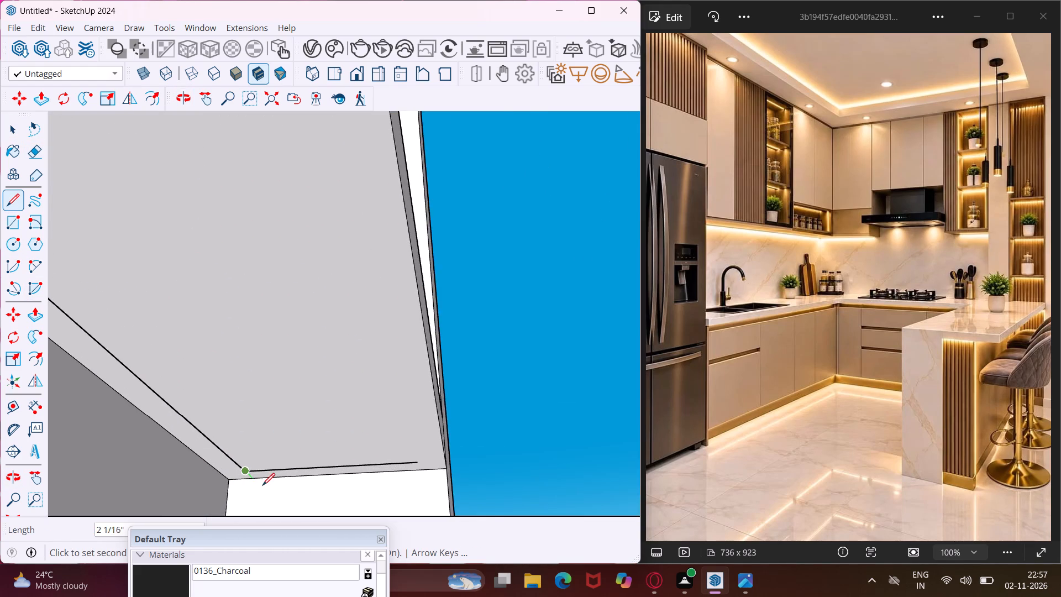
scroll(262, 485, up, 2)
click(255, 481)
key(Escape)
key(space)
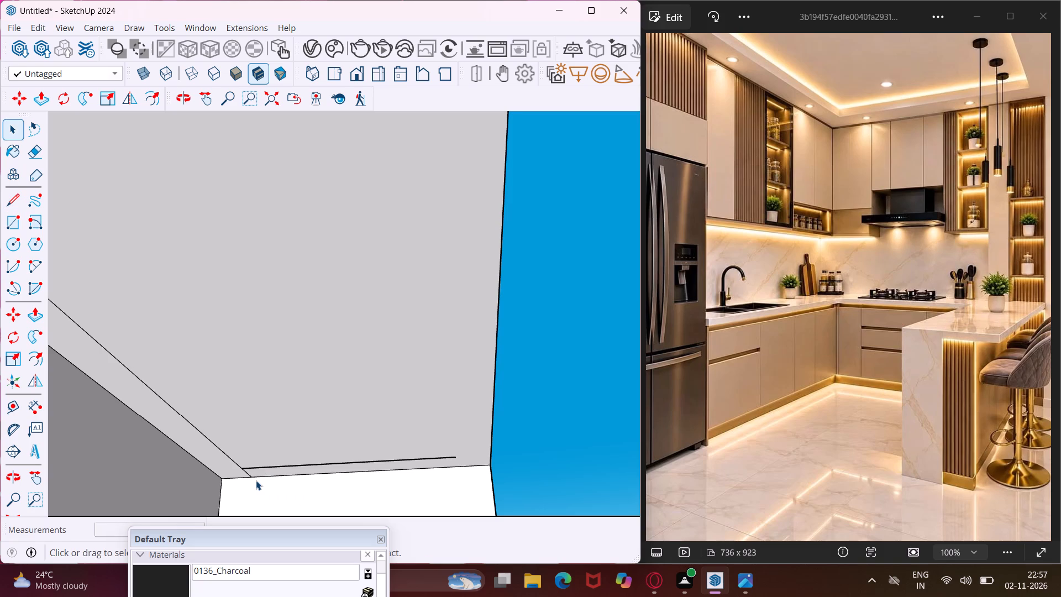
Erase the leftover cross line near the far edge of the countertop's underside.
key(e)
click(283, 467)
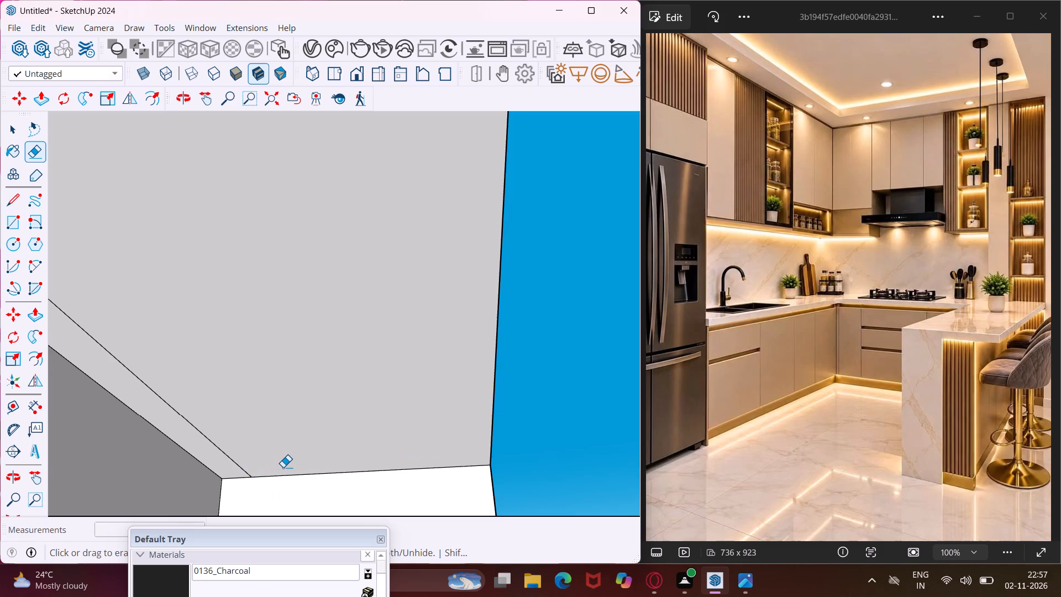
Erase the front inset line running outward from the strip's corner on the peninsula countertop's underside.
scroll(283, 467, down, 10)
middle_drag(258, 423, 304, 454)
scroll(304, 447, down, 10)
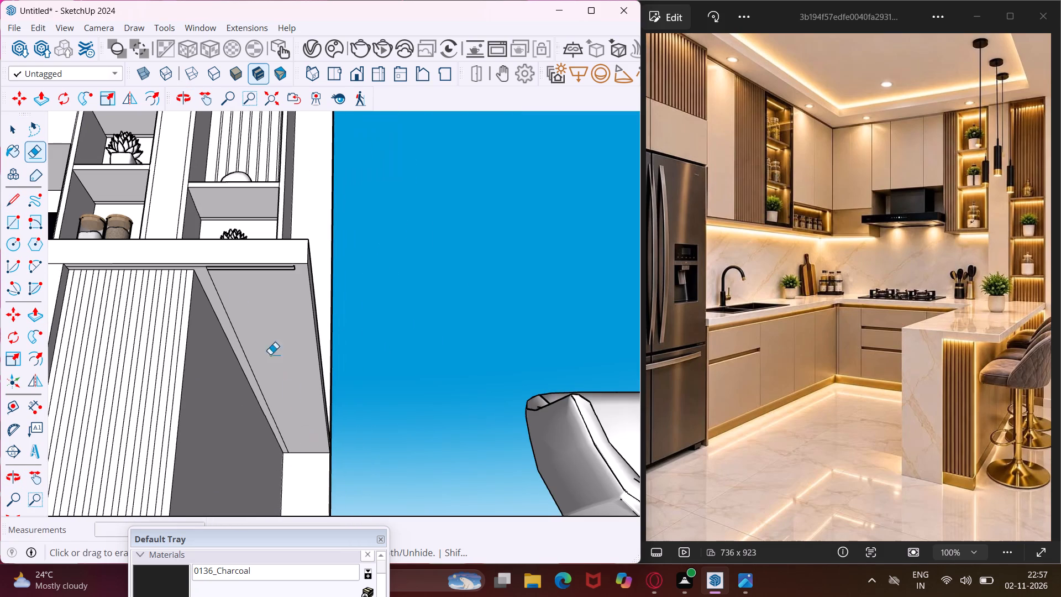
scroll(216, 277, up, 14)
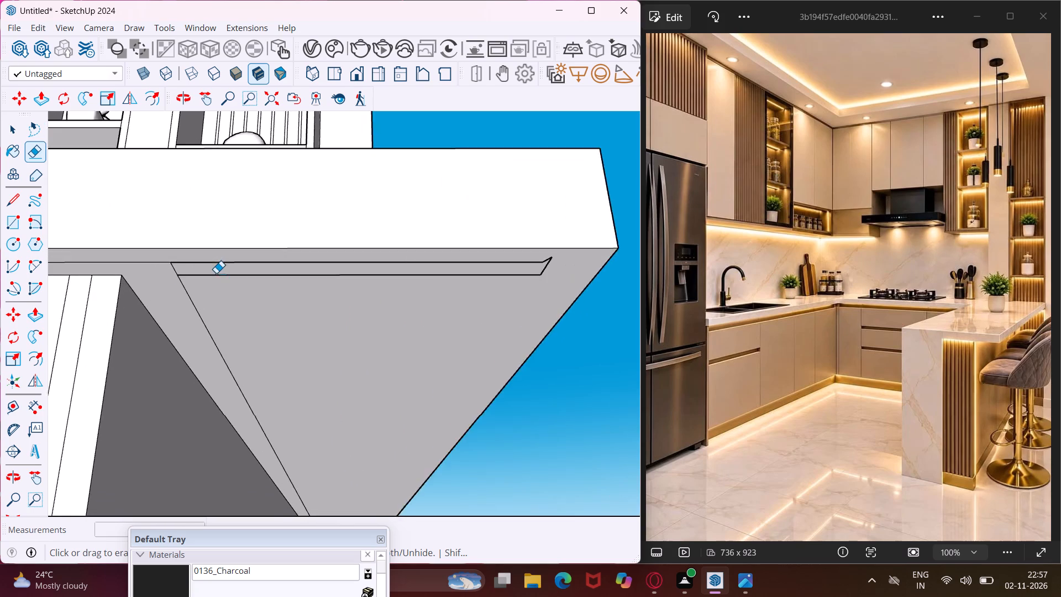
scroll(216, 273, up, 3)
click(174, 260)
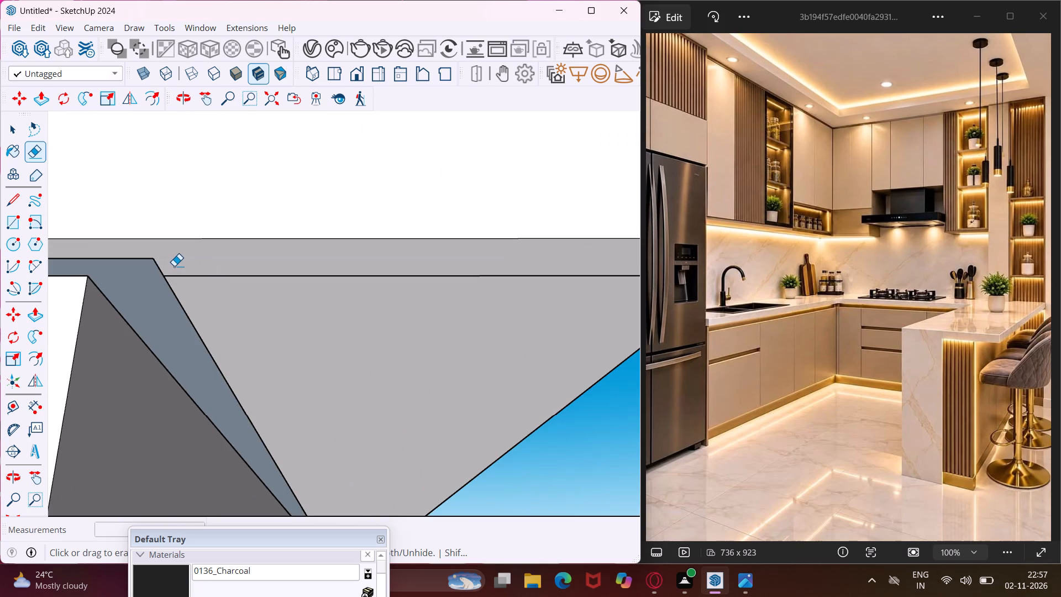
Erase the remaining long parallel line and the short leftover edges near the outer corner of the countertop's underside.
middle_drag(188, 283, 200, 268)
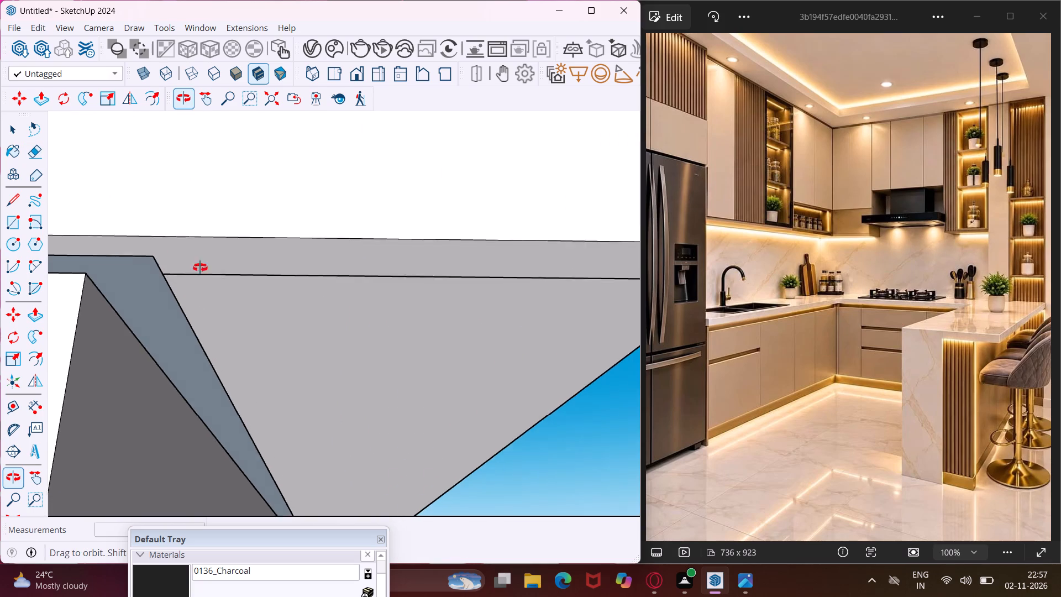
middle_drag(200, 268, 296, 247)
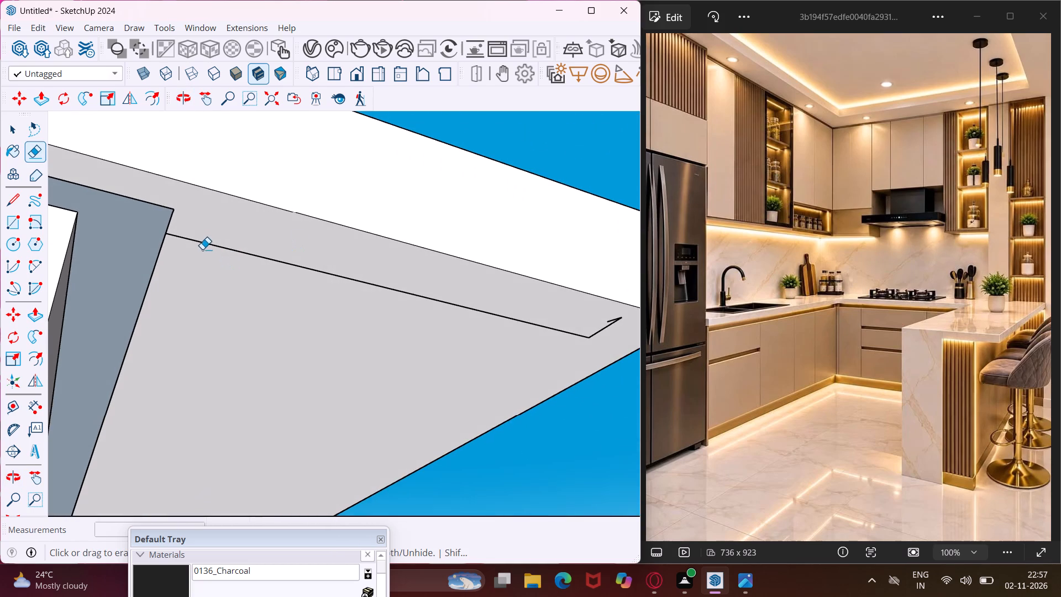
click(201, 241)
scroll(202, 248, down, 4)
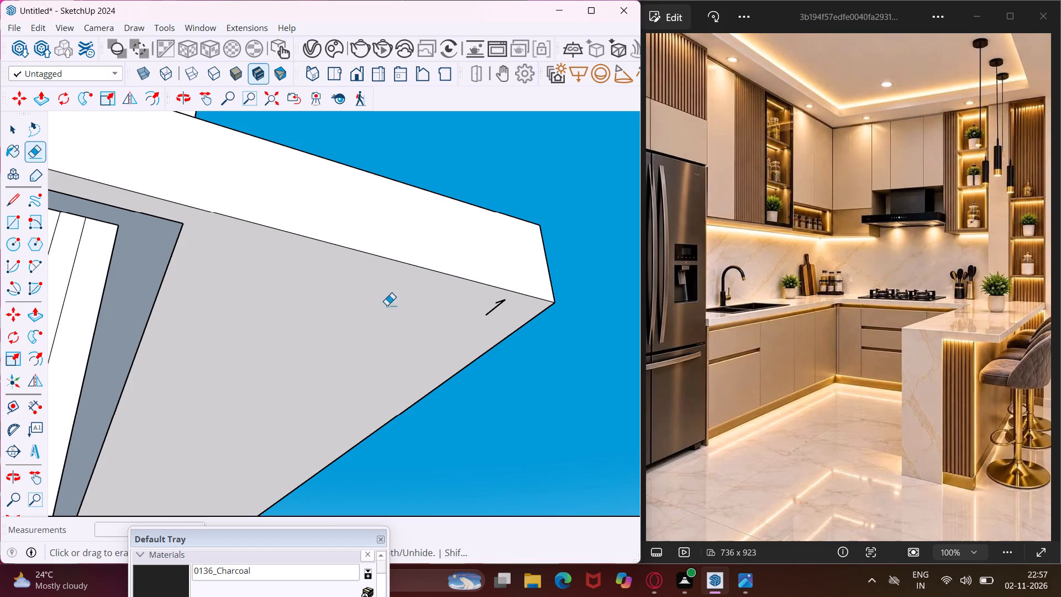
scroll(501, 309, up, 3)
click(501, 302)
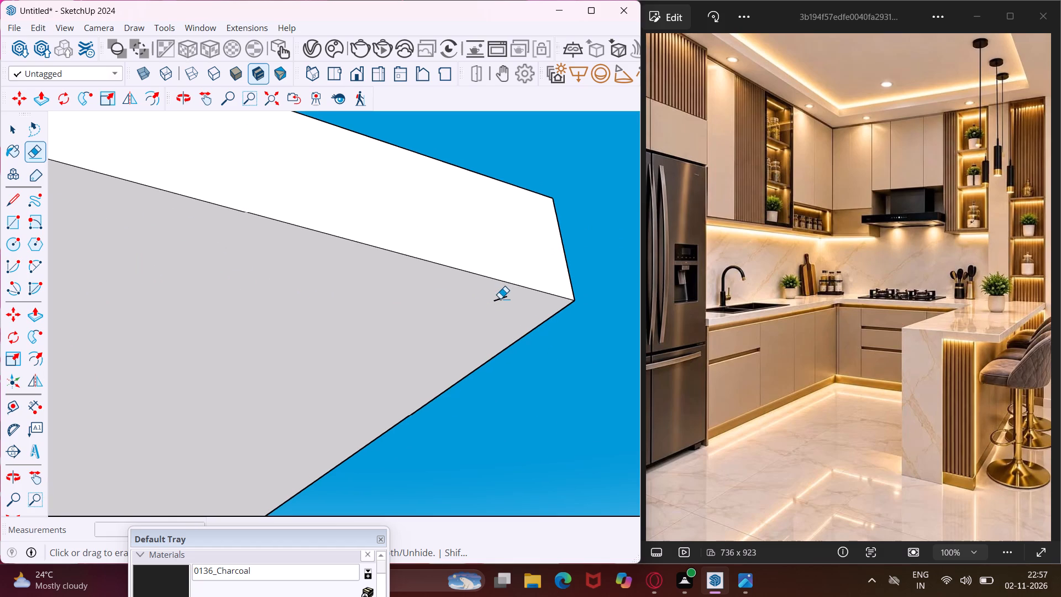
click(500, 298)
scroll(402, 348, down, 16)
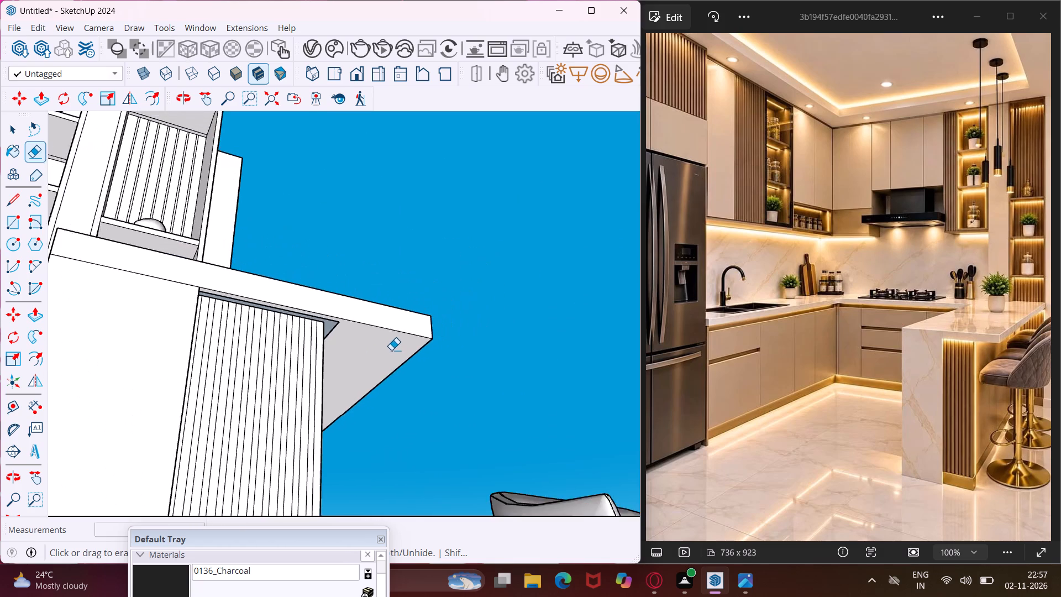
scroll(390, 350, down, 6)
scroll(329, 368, down, 11)
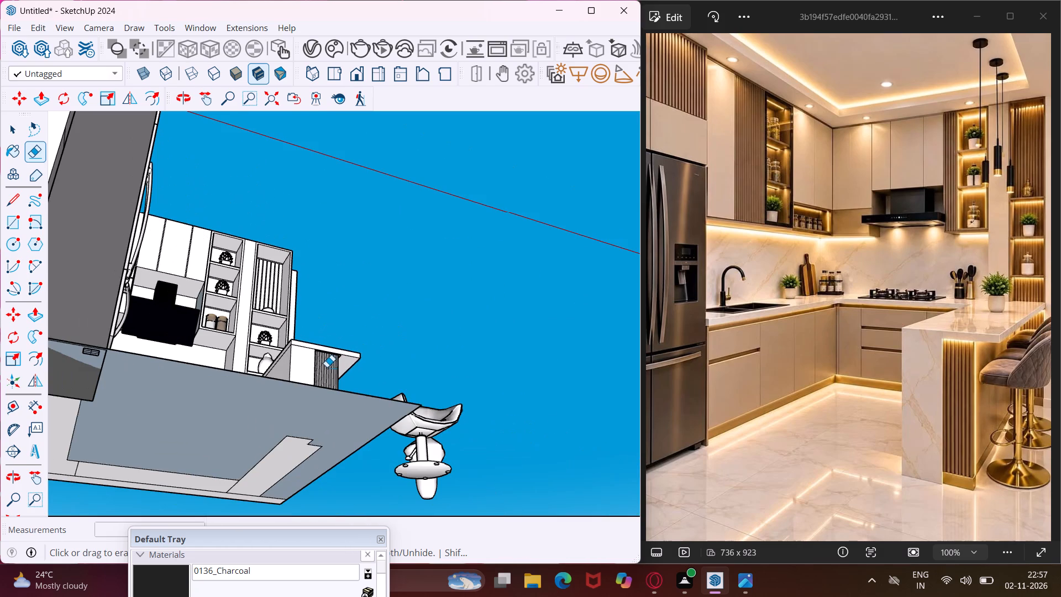
Delete the spare seat-shaped component standing beside the bar stool outside the kitchen.
middle_drag(327, 367, 182, 474)
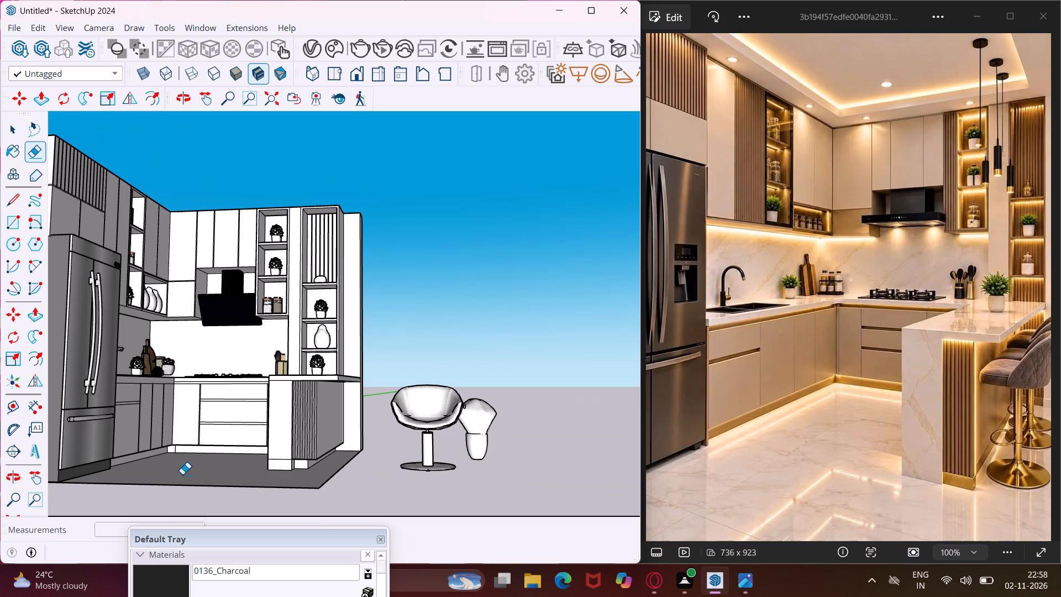
key(Escape)
key(space)
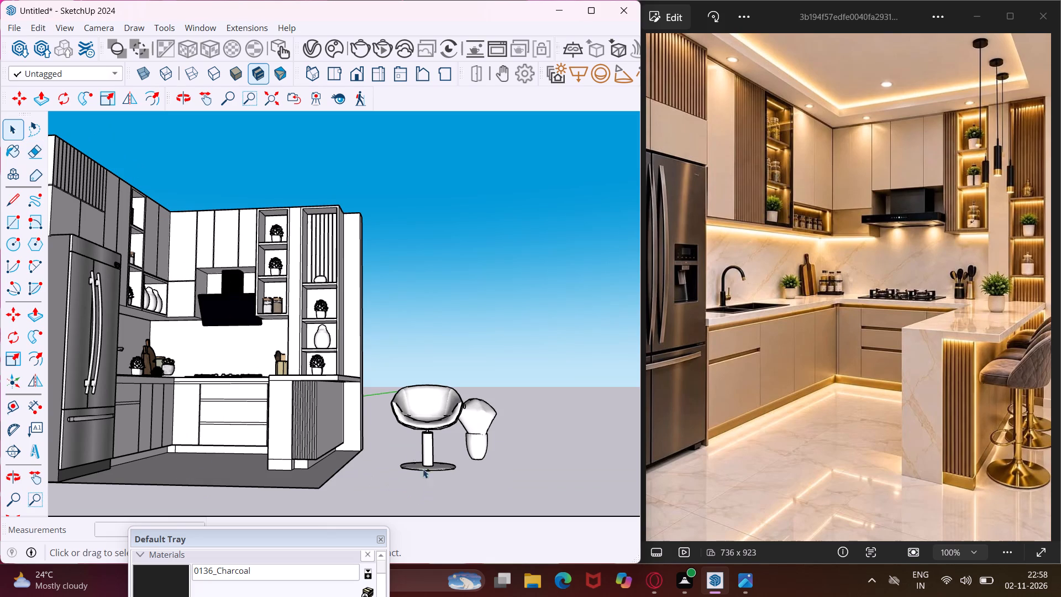
scroll(369, 397, down, 9)
middle_drag(360, 427, 321, 516)
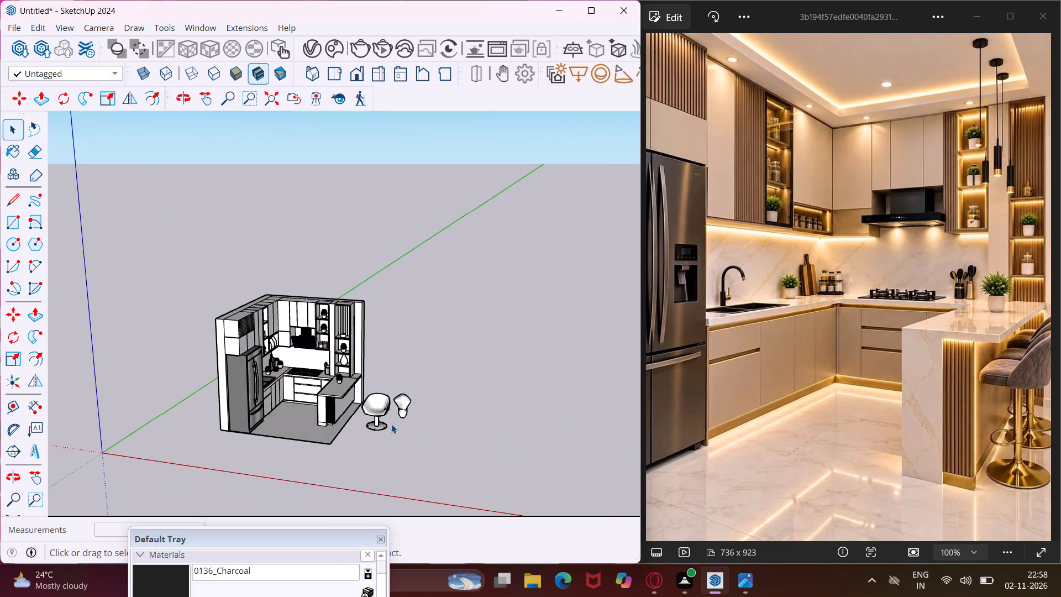
scroll(392, 421, up, 8)
click(409, 411)
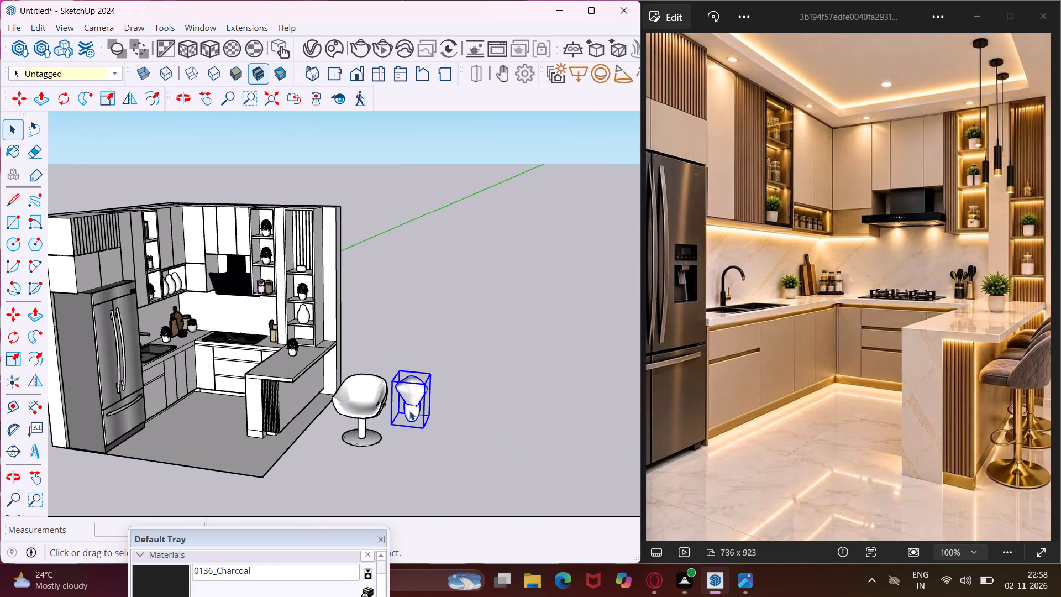
key(Delete)
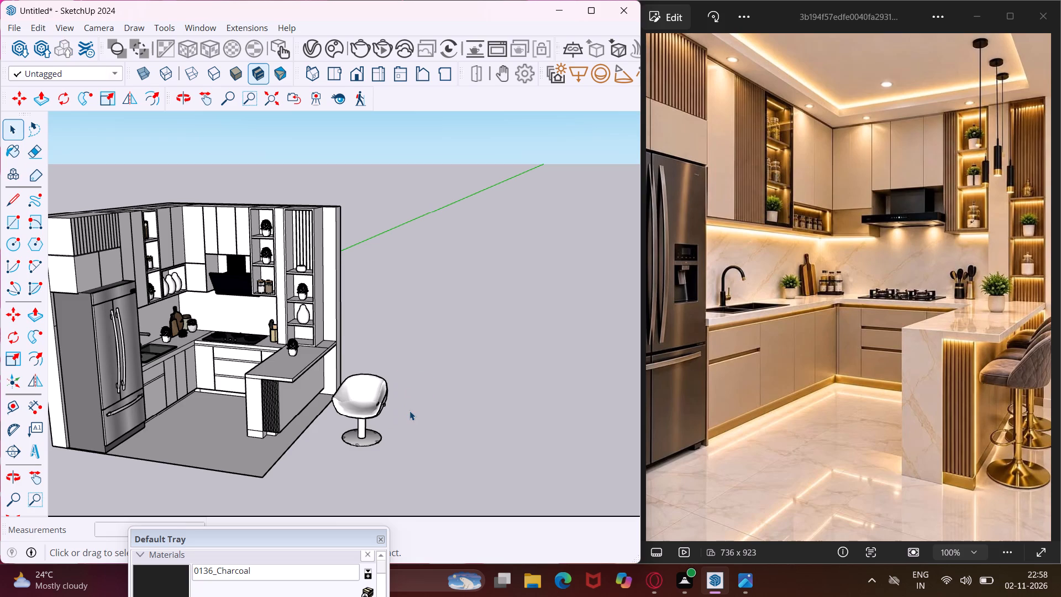
Rotate the remaining bar stool 90° on the ground plane so it faces the peninsula counter.
scroll(409, 411, up, 5)
click(354, 446)
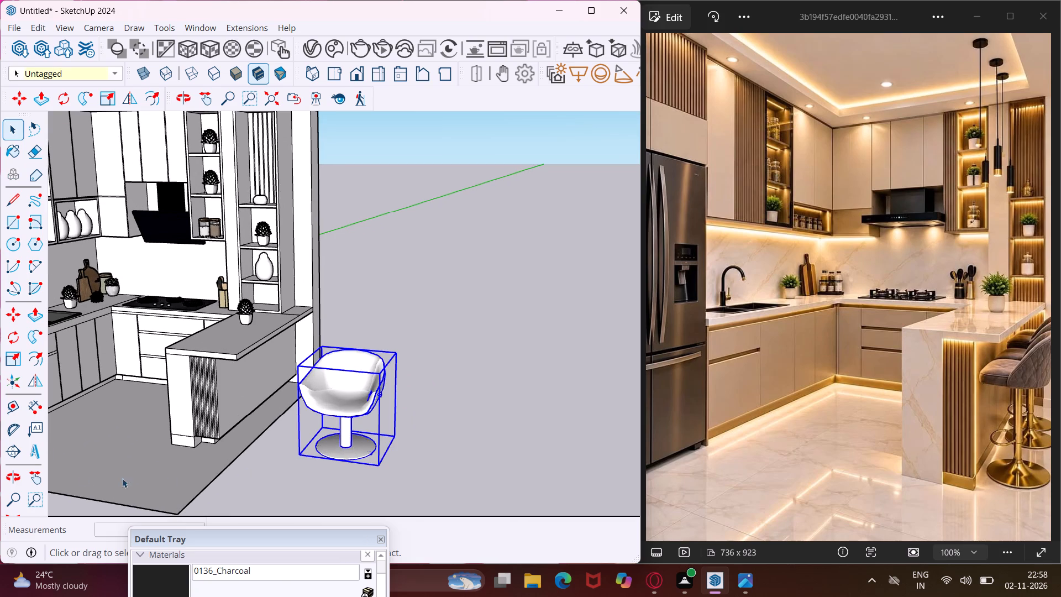
click(15, 334)
scroll(122, 341, down, 5)
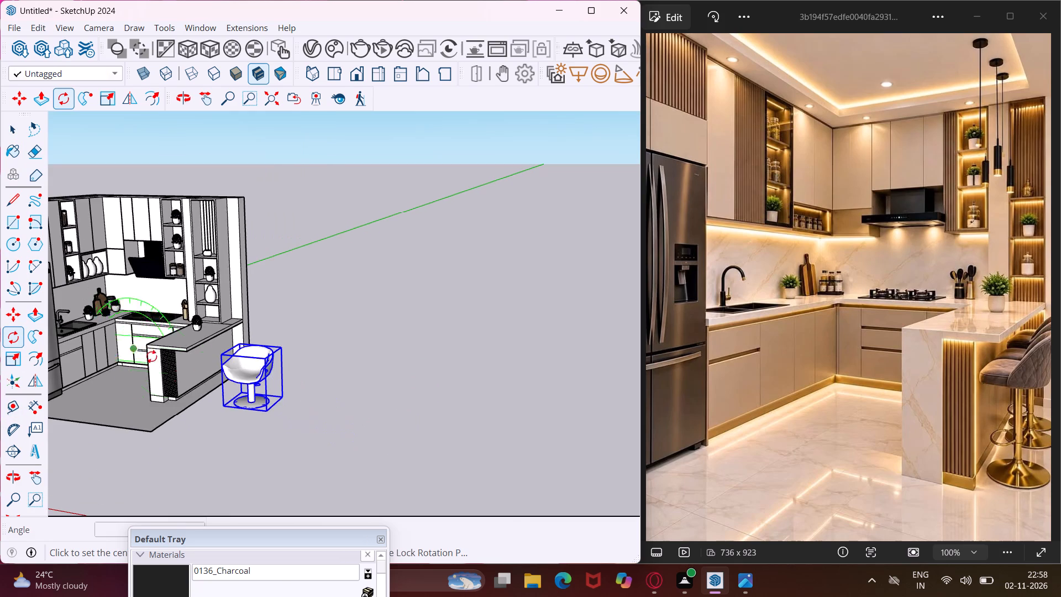
scroll(214, 424, up, 3)
click(208, 433)
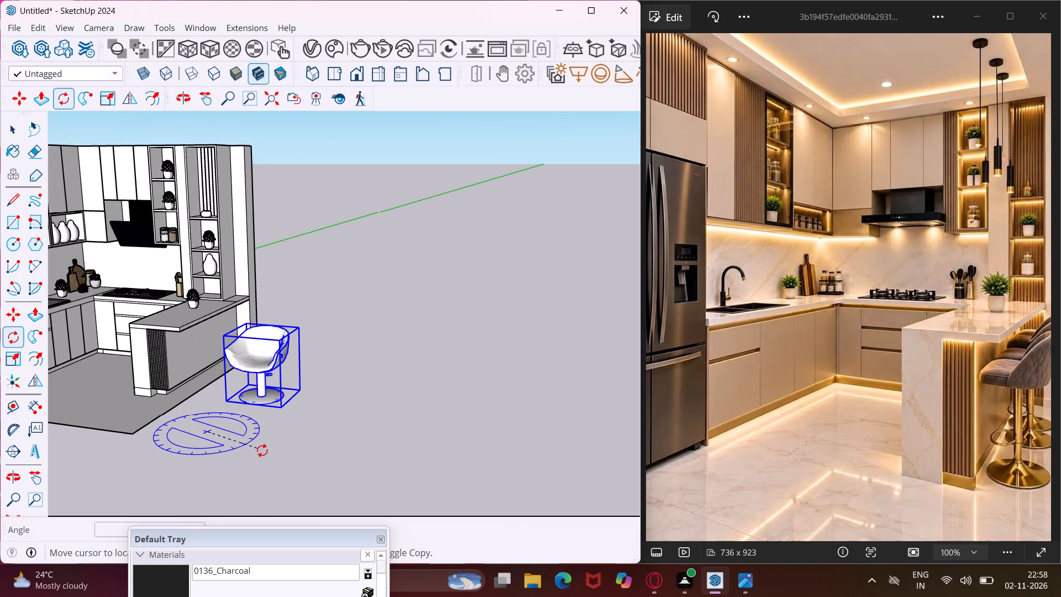
click(267, 444)
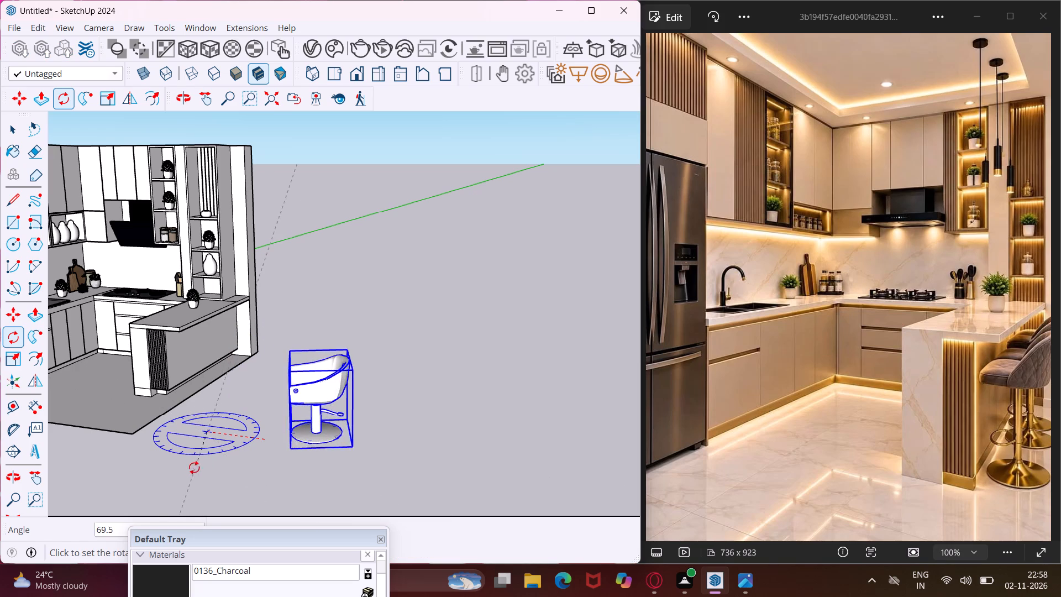
click(178, 466)
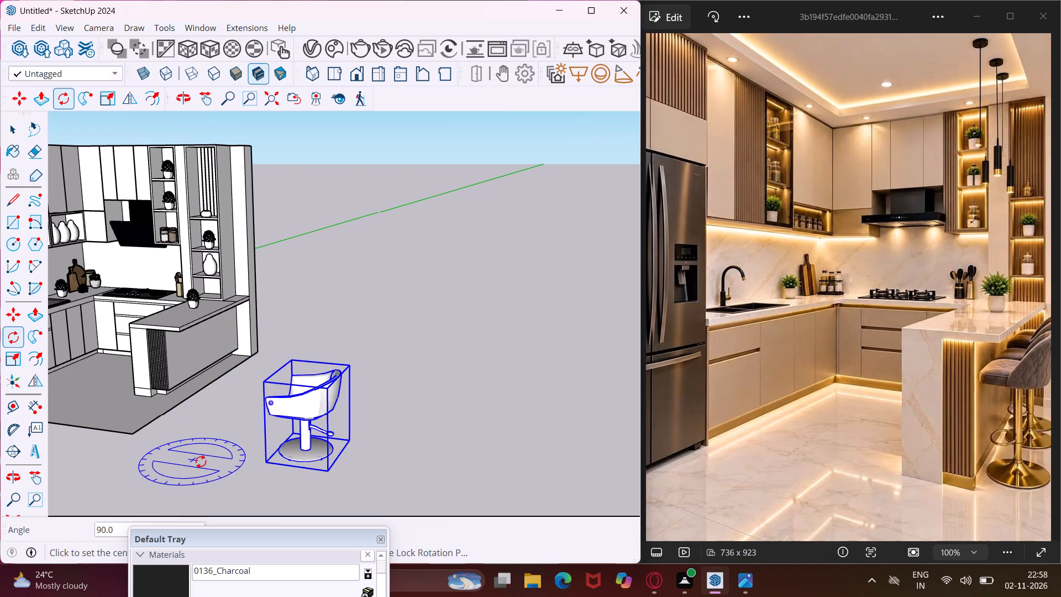
Move the bar stool about 7' 6" by its base corner to the outer side of the peninsula counter.
key(m)
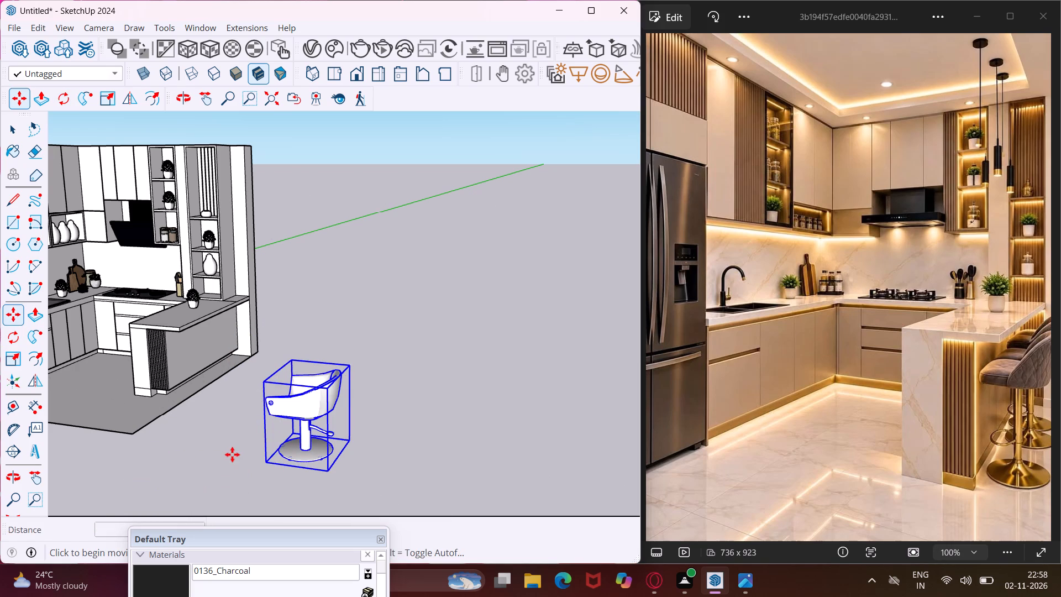
scroll(232, 454, up, 3)
click(281, 467)
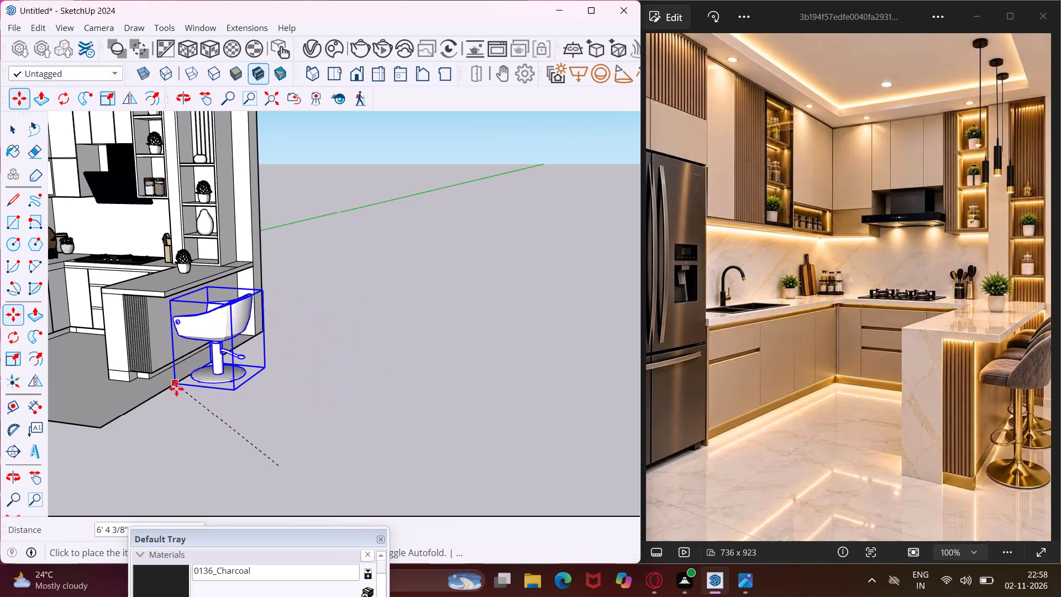
scroll(164, 376, up, 4)
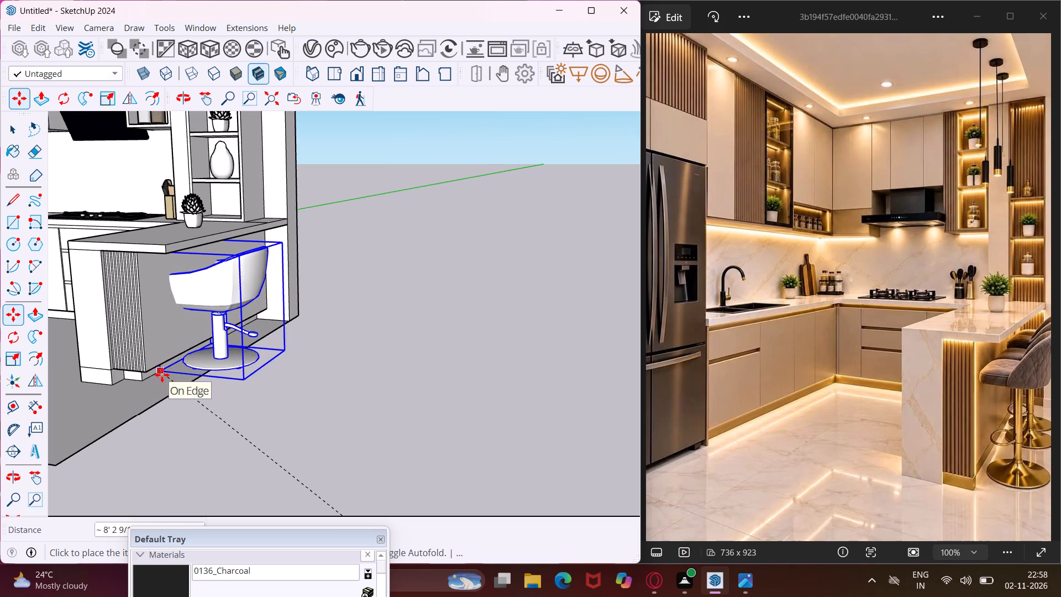
click(171, 380)
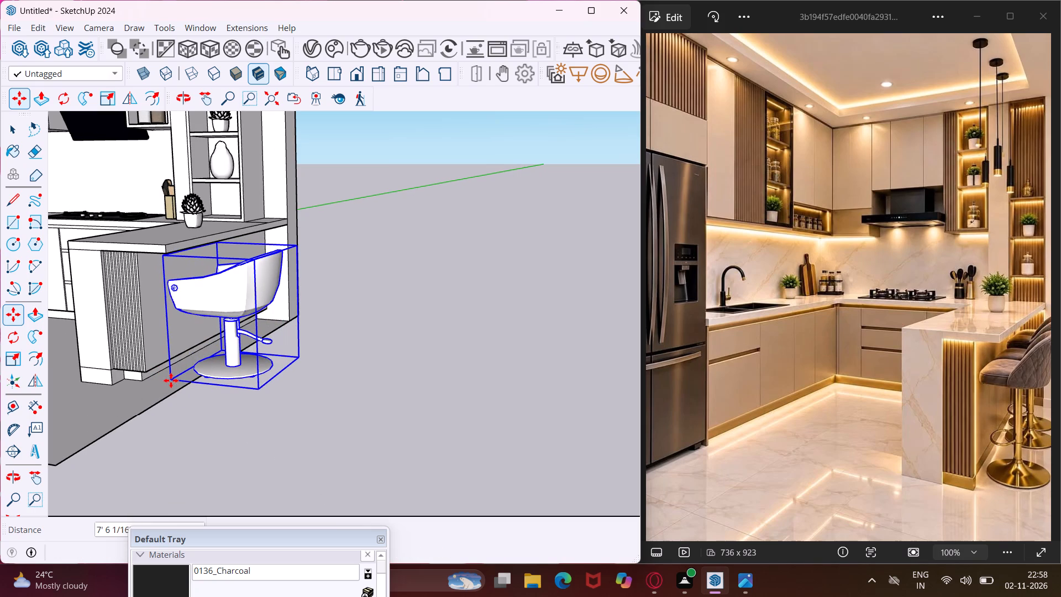
Copy the bar stool about 2' 8" along the peninsula towards the tall shelf unit.
middle_drag(171, 380, 17, 417)
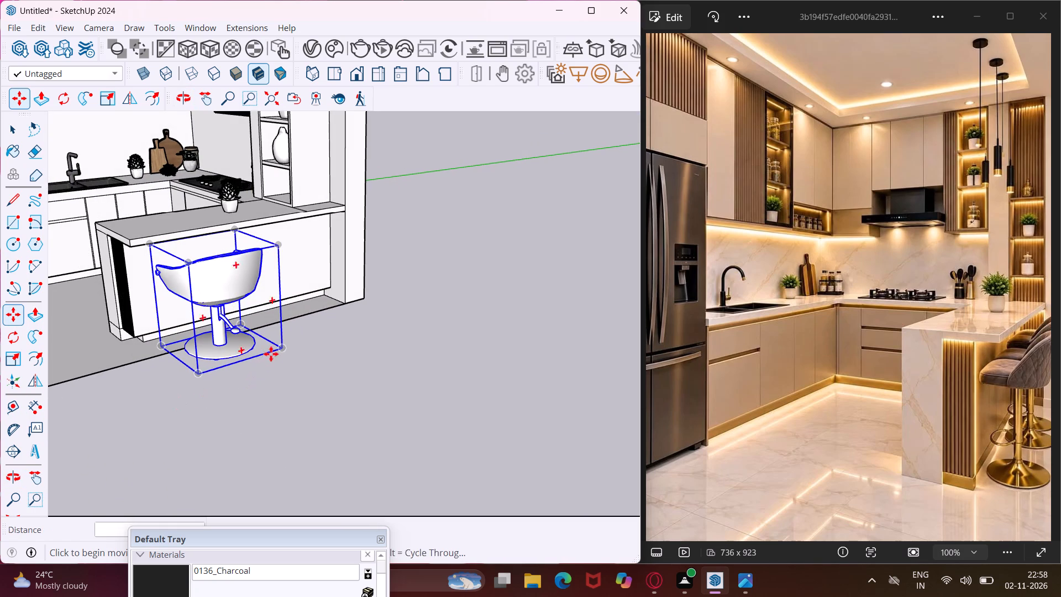
click(281, 347)
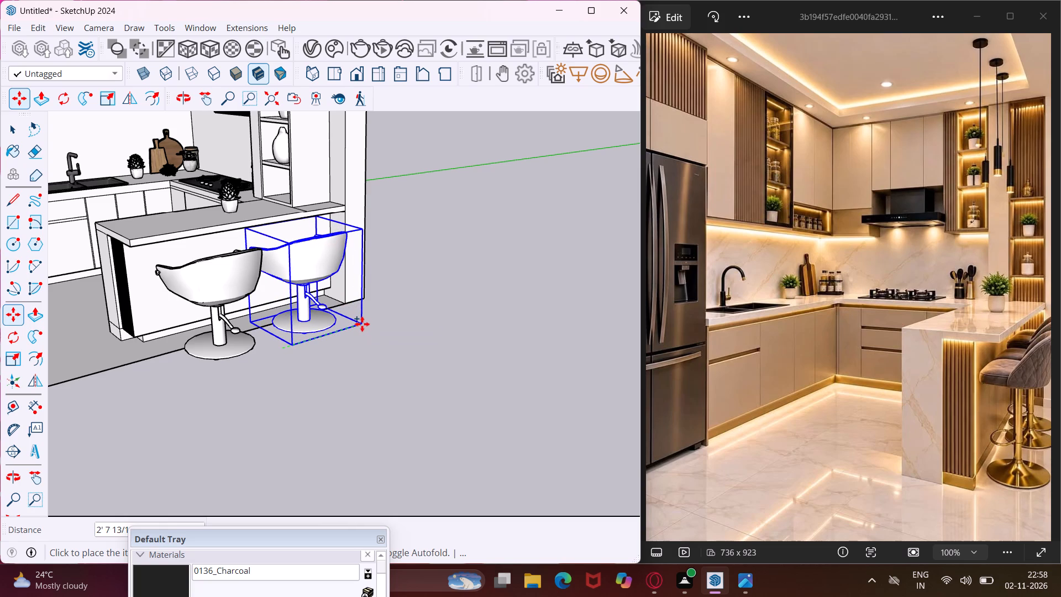
click(362, 324)
Scale the copied stool's height by about 1.15 so its seat reaches up towards the countertop.
middle_drag(282, 350, 203, 401)
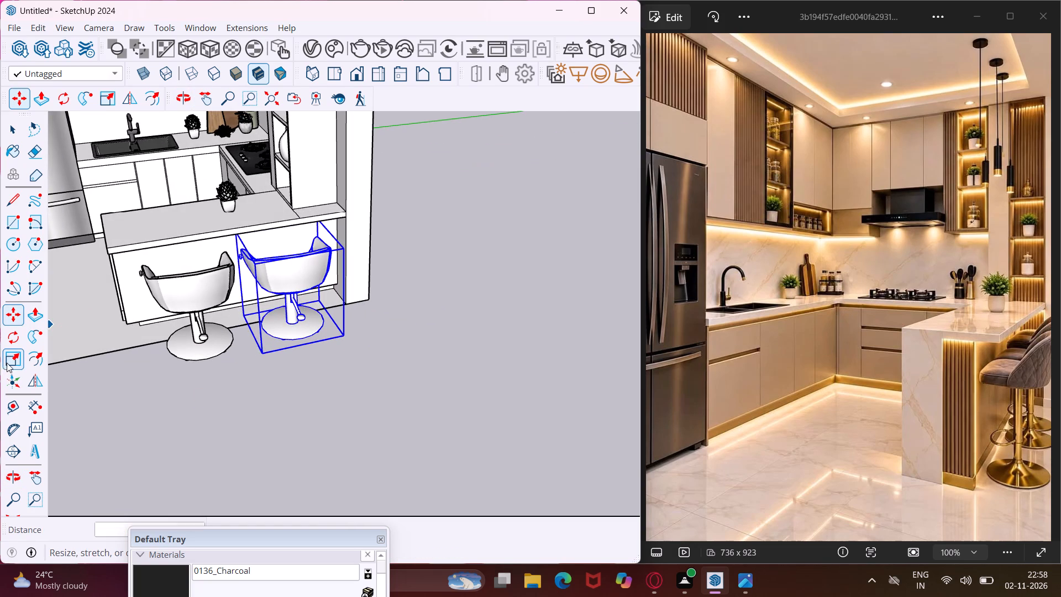
click(7, 363)
click(291, 241)
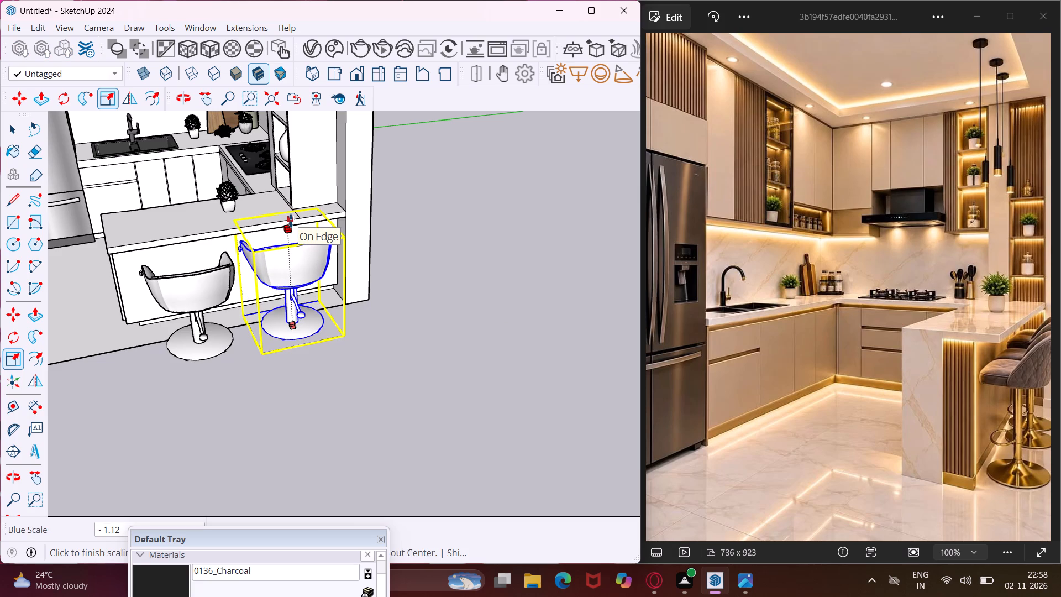
middle_drag(291, 221, 286, 161)
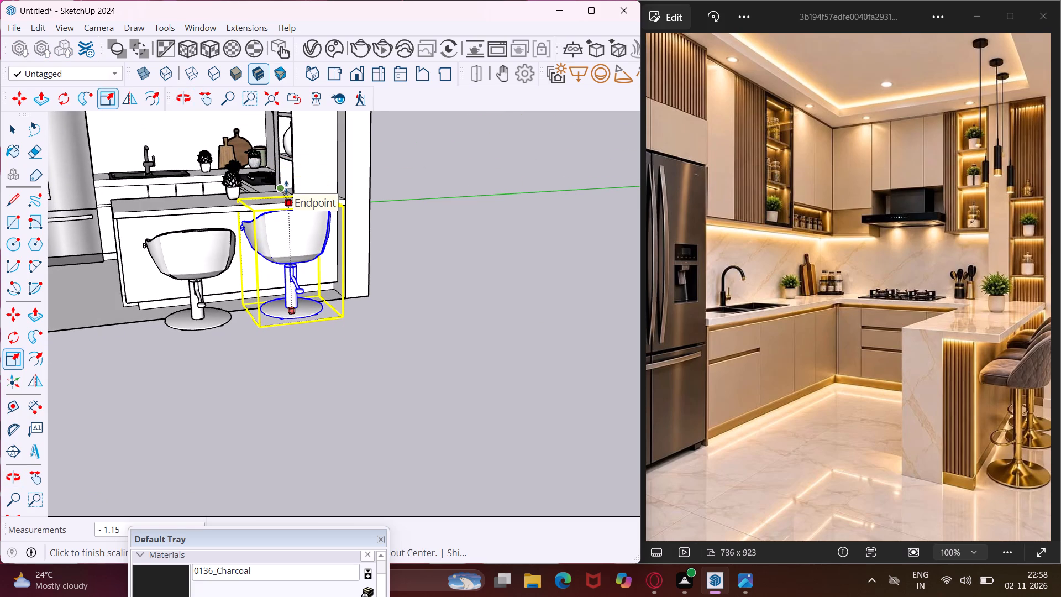
click(287, 187)
key(Escape)
Scale the original stool's height by 1.22 to match the stool next to it.
click(204, 250)
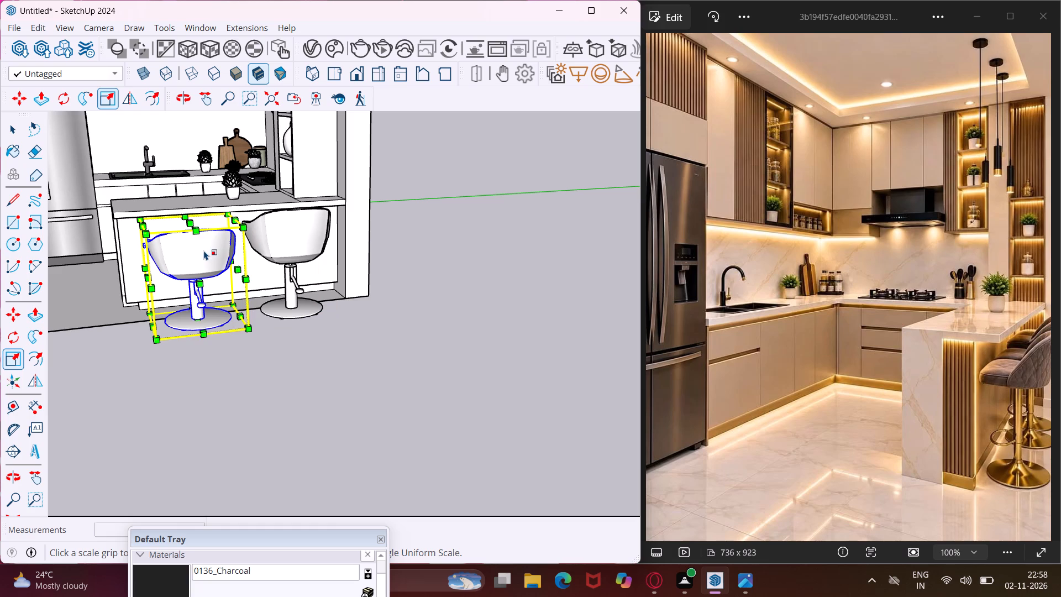
click(192, 222)
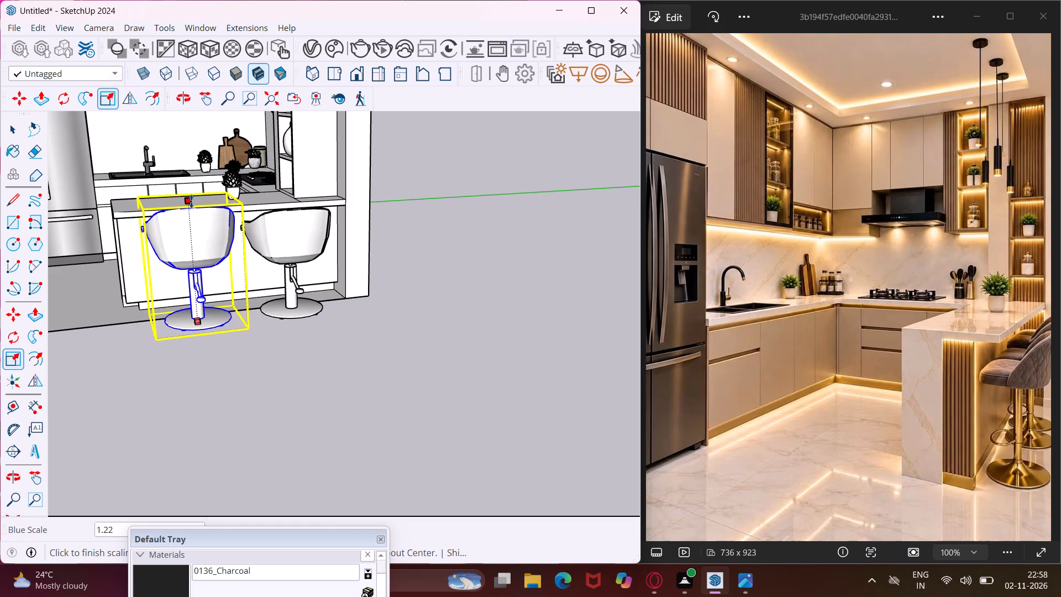
click(191, 201)
middle_drag(166, 258, 319, 287)
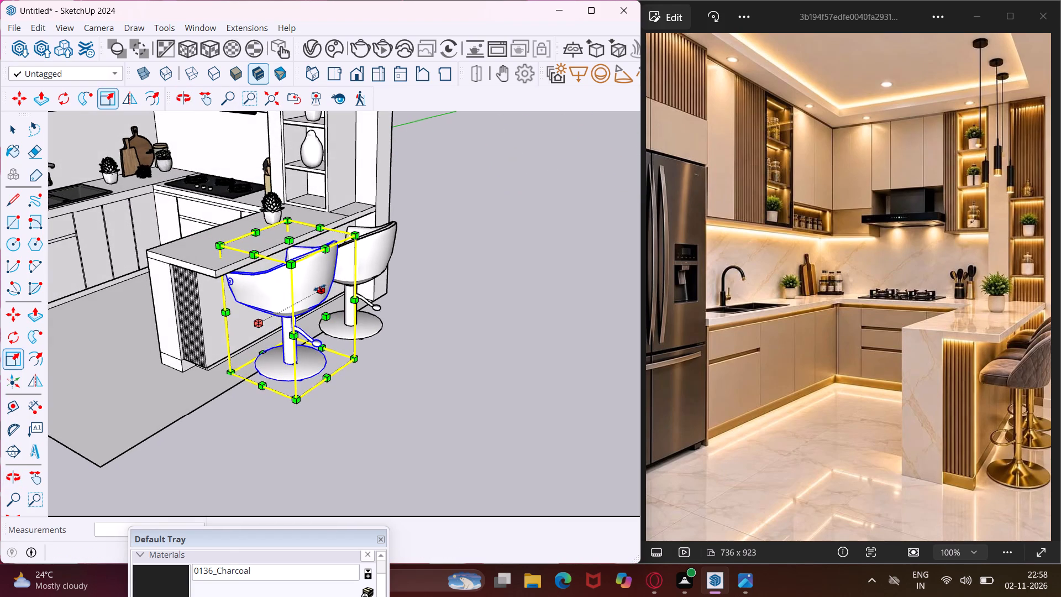
key(Escape)
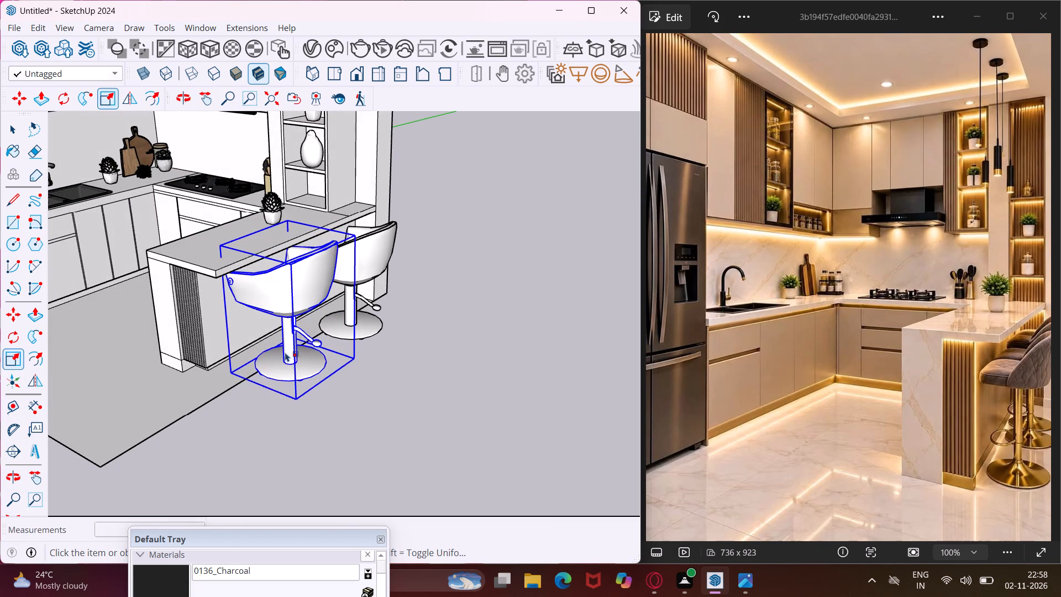
Move the original stool 1" along the red axis, away from the peninsula counter.
key(space)
scroll(274, 386, up, 3)
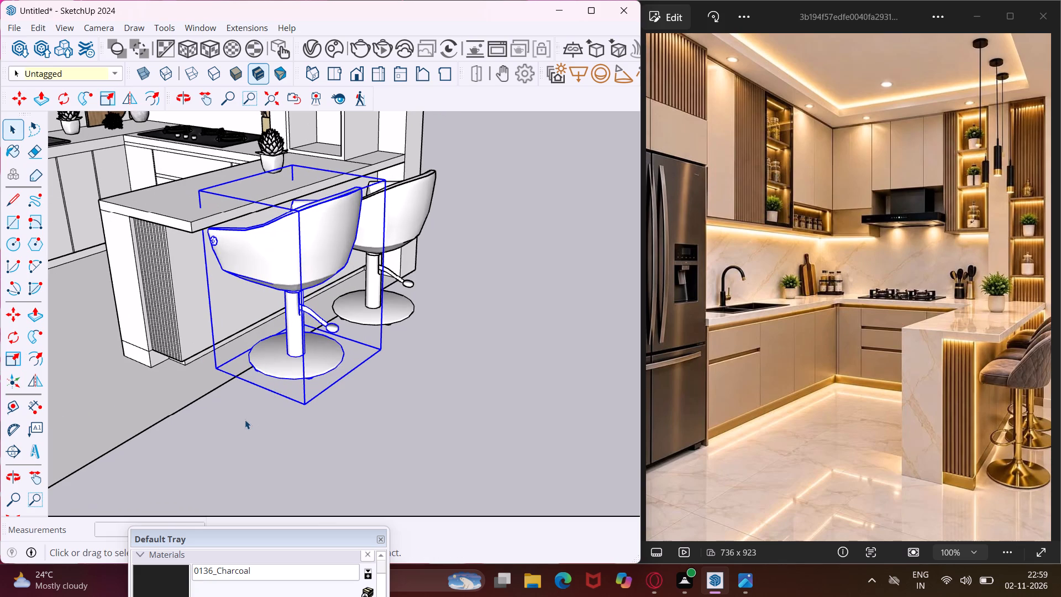
key(m)
click(242, 415)
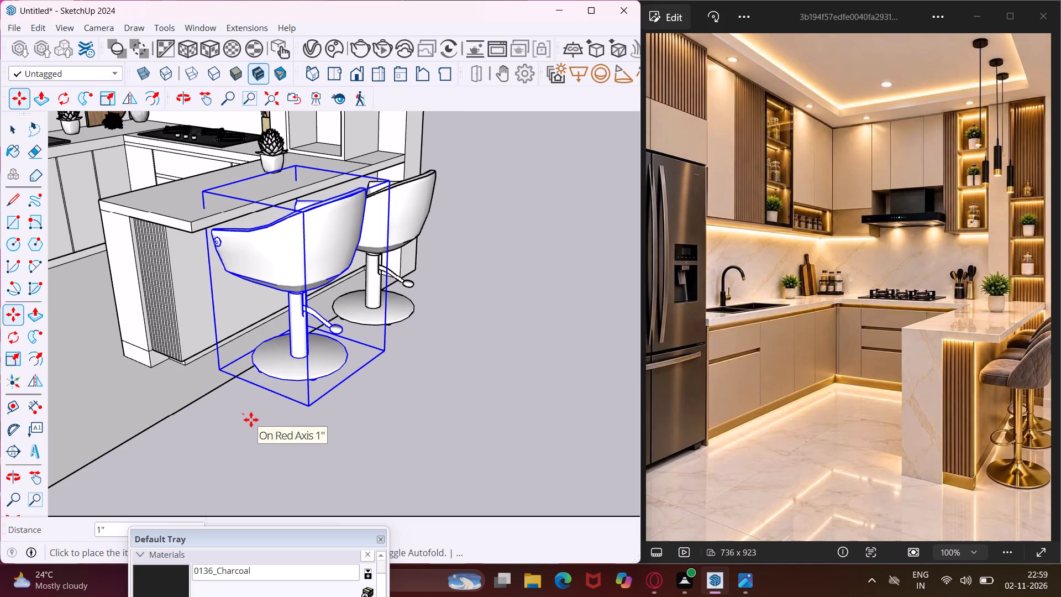
click(251, 420)
key(Escape)
key(space)
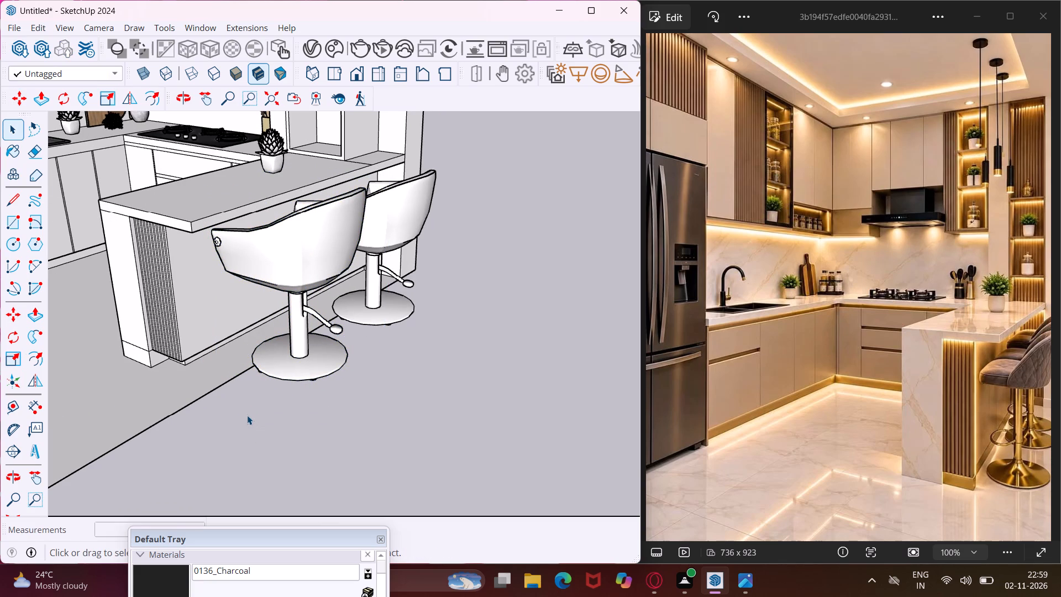
Examine the whole kitchen model with both stools in place at the peninsula.
middle_drag(197, 320, 278, 337)
scroll(278, 337, down, 13)
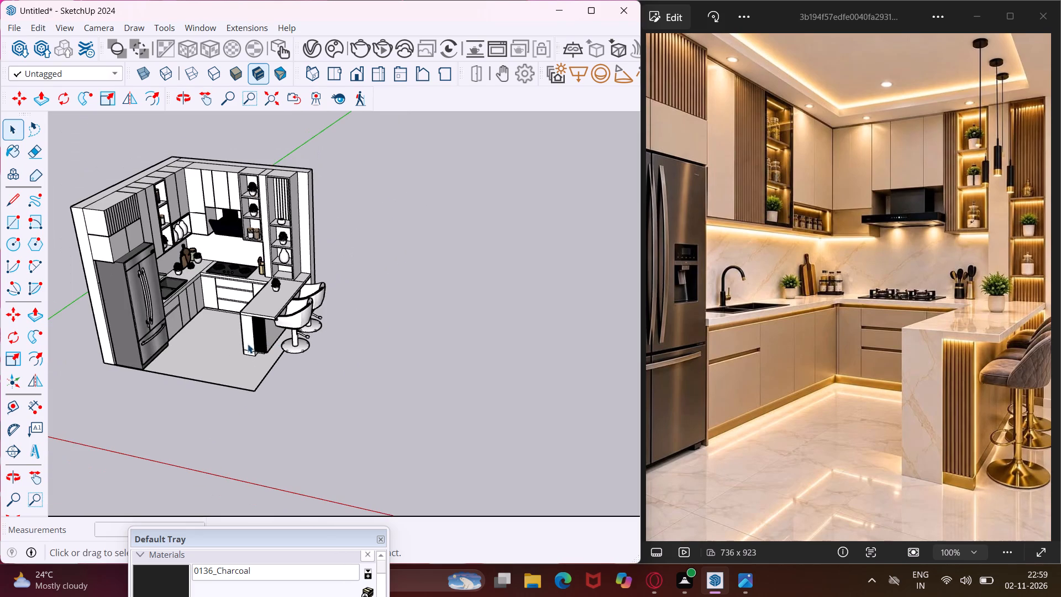
middle_drag(227, 345, 125, 329)
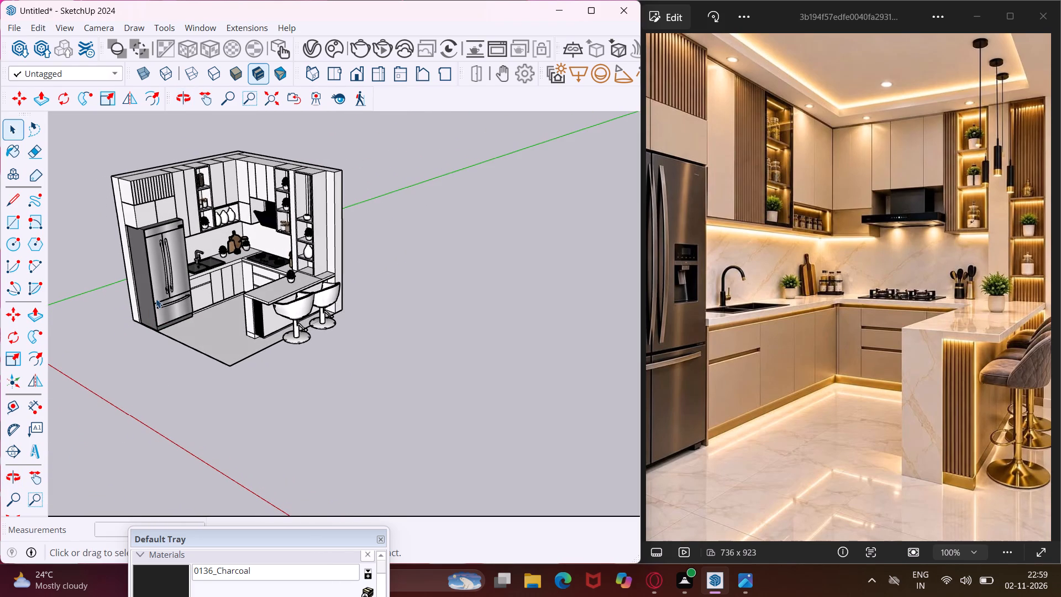
scroll(165, 293, up, 3)
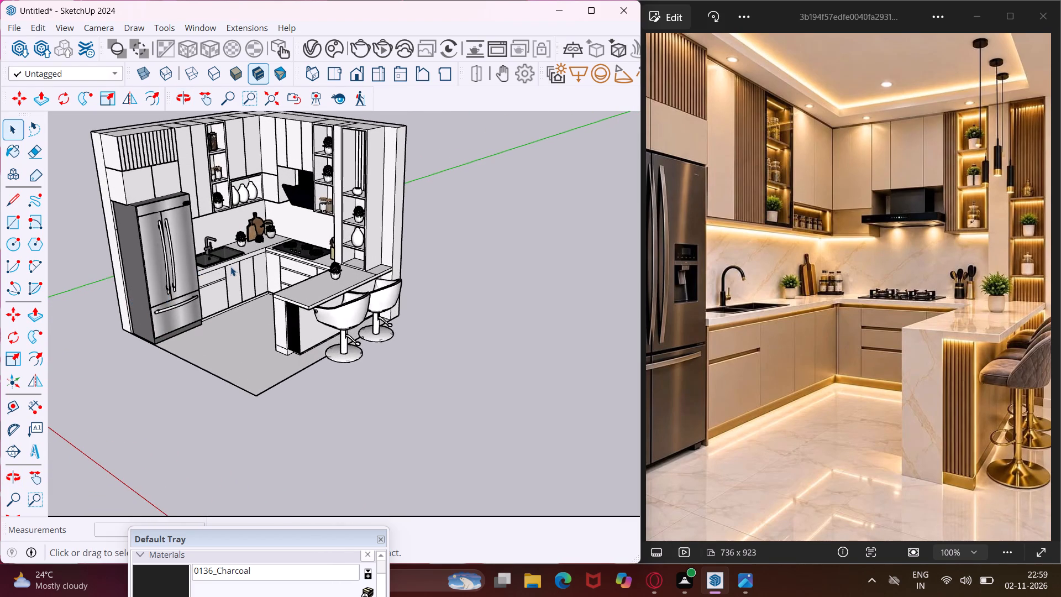
scroll(230, 266, up, 2)
scroll(230, 266, down, 5)
middle_drag(229, 266, 219, 260)
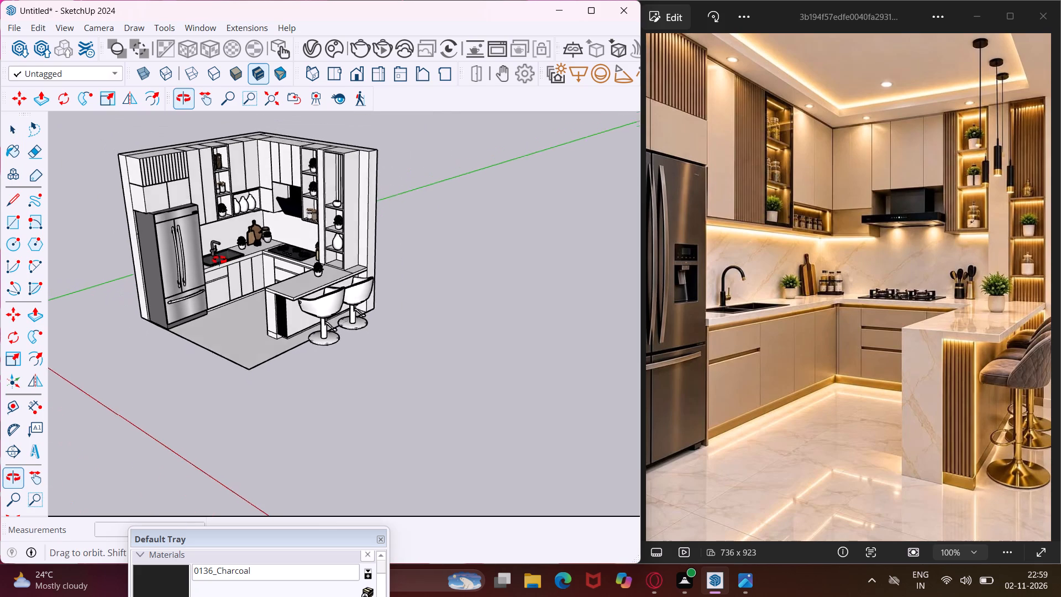
middle_drag(219, 260, 217, 254)
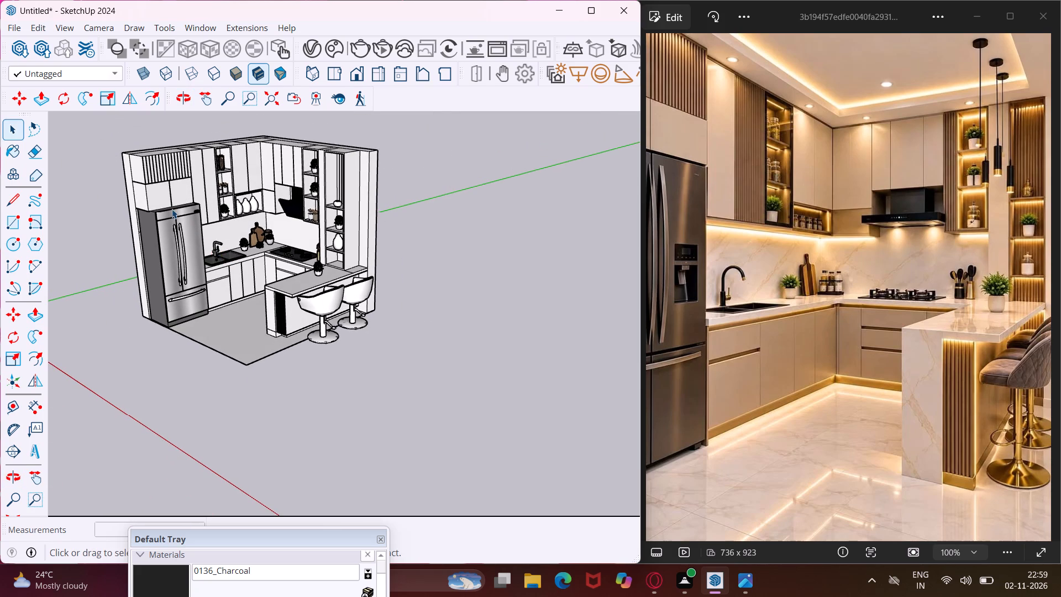
Draw a vertical rectangle 10' 6" long and 6" high along the top outer edge of the fridge-side wall.
click(40, 219)
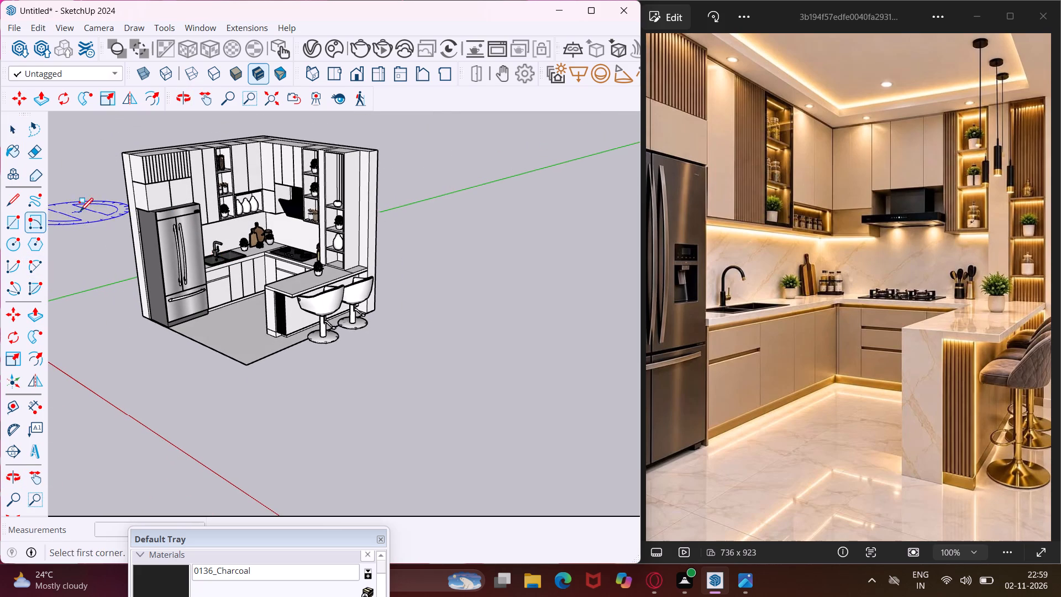
middle_drag(80, 210, 289, 304)
scroll(192, 242, up, 3)
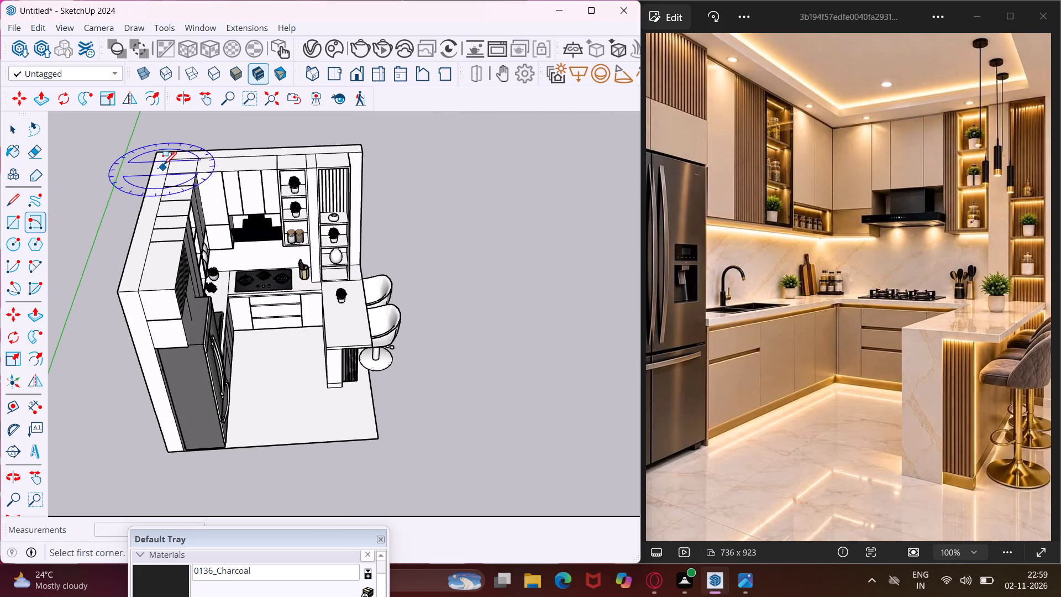
click(156, 153)
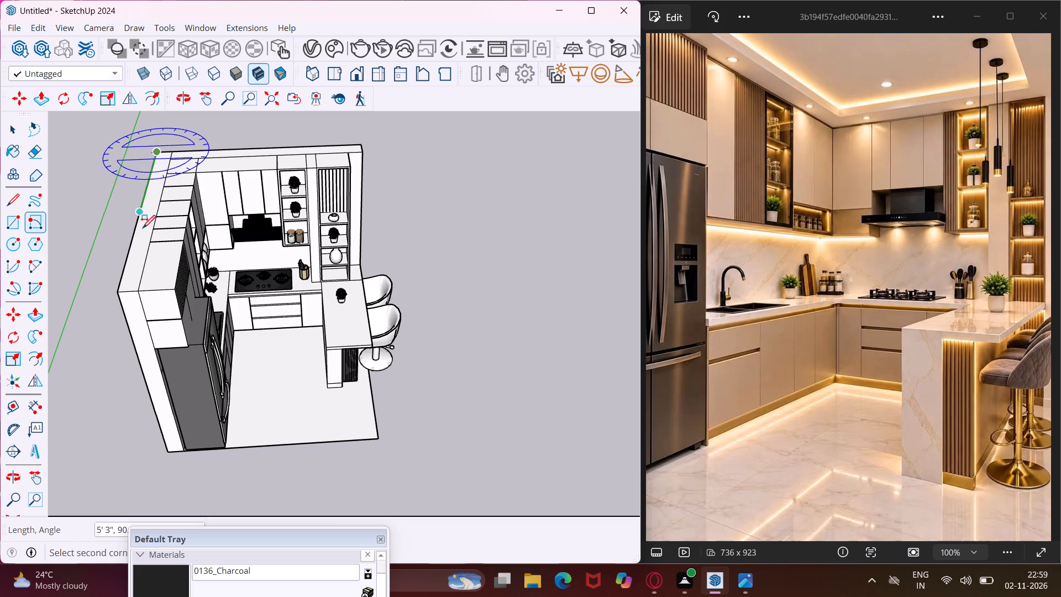
click(115, 293)
middle_drag(115, 293, 155, 180)
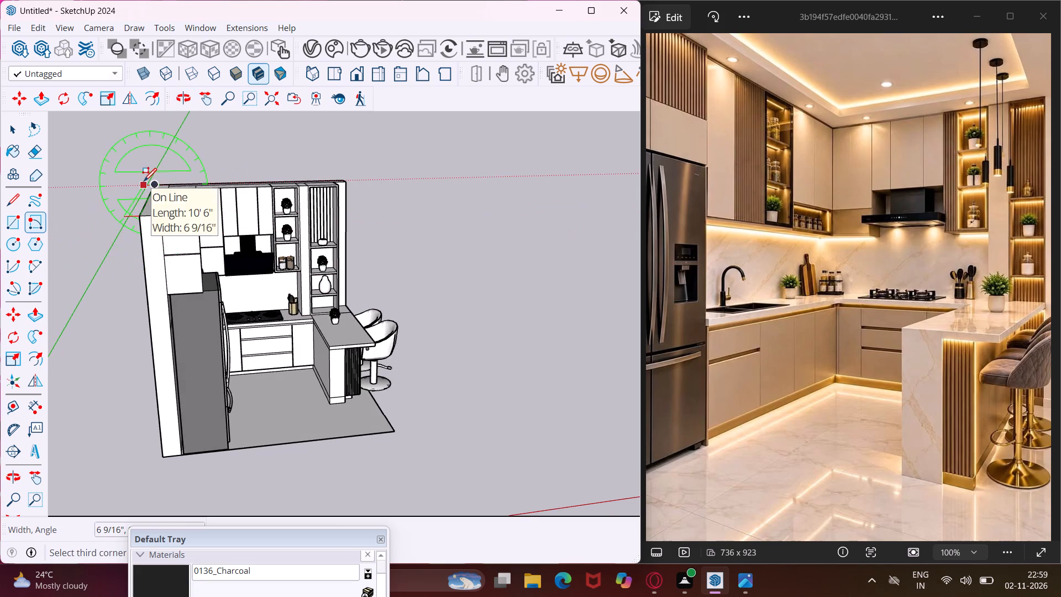
middle_drag(140, 191, 148, 151)
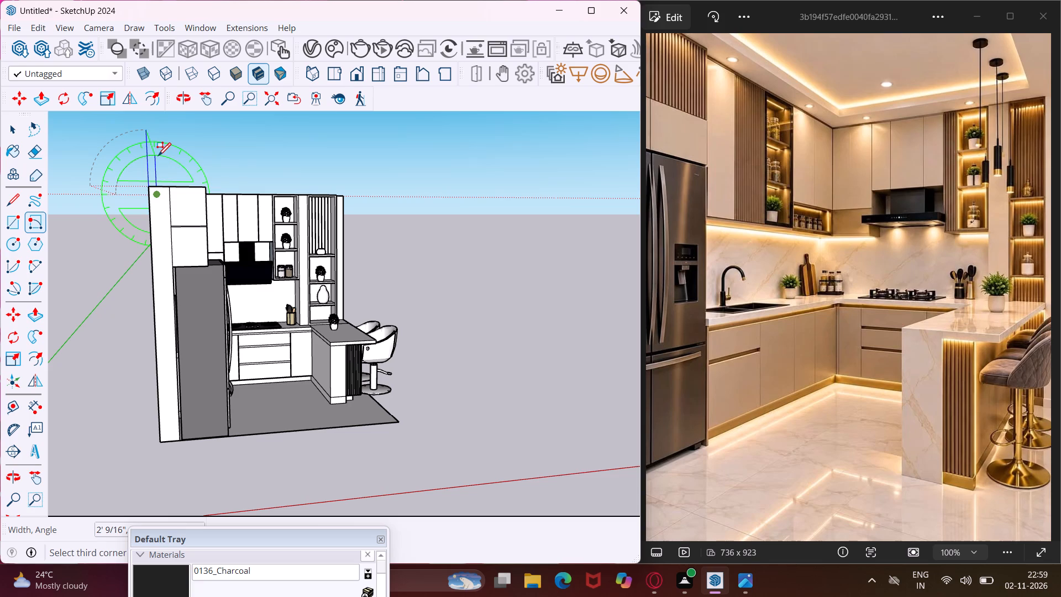
key(6)
key(shift+quotedbl)
key(Return)
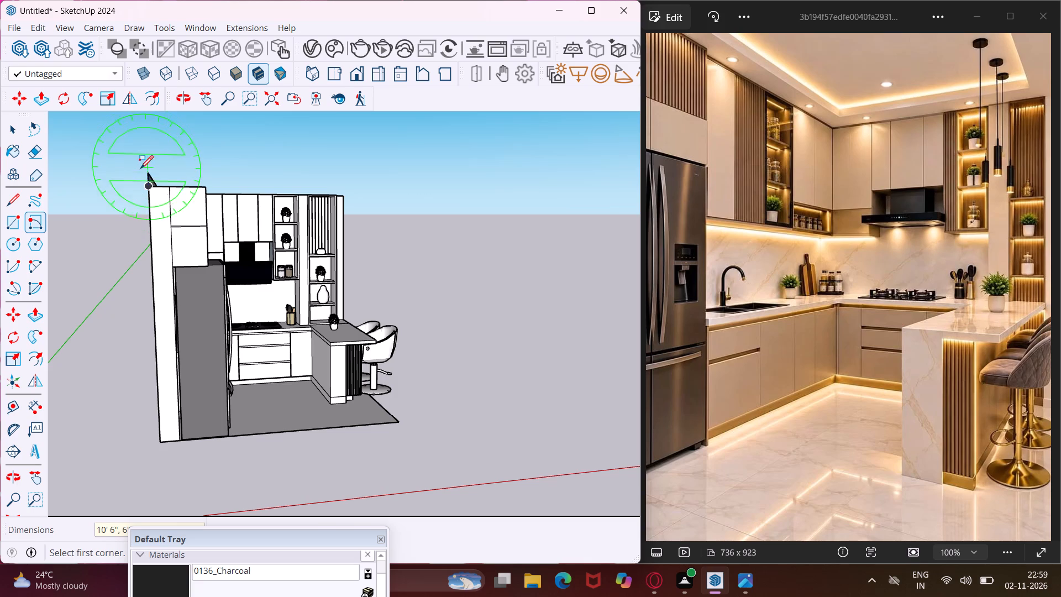
middle_drag(140, 168, 93, 265)
key(Escape)
key(space)
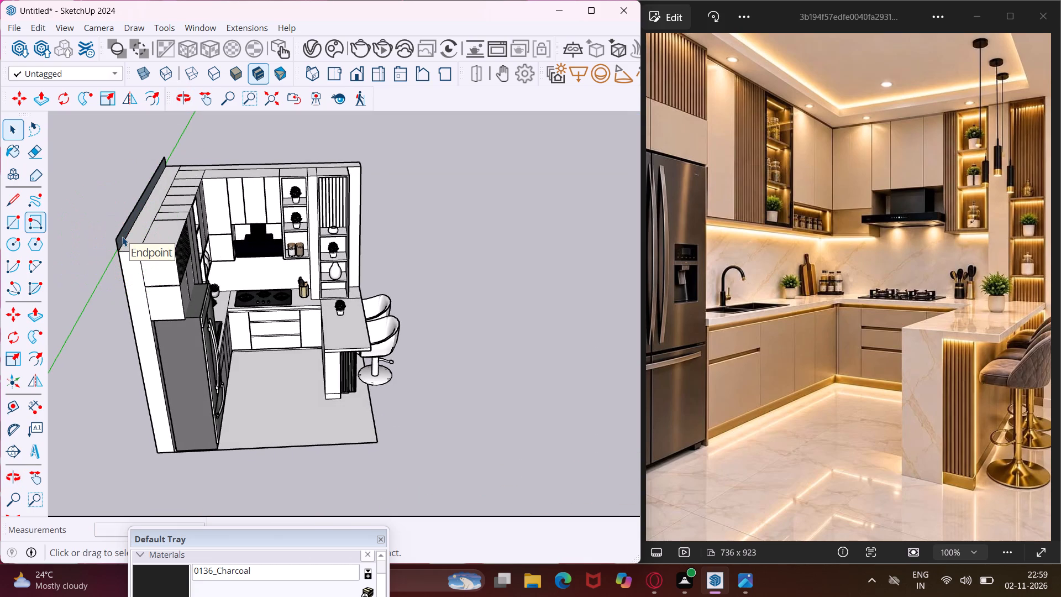
Extrude the upright rectangle 10' across the kitchen to the floor's opposite edge, forming the ceiling slab.
scroll(122, 237, up, 2)
click(122, 237)
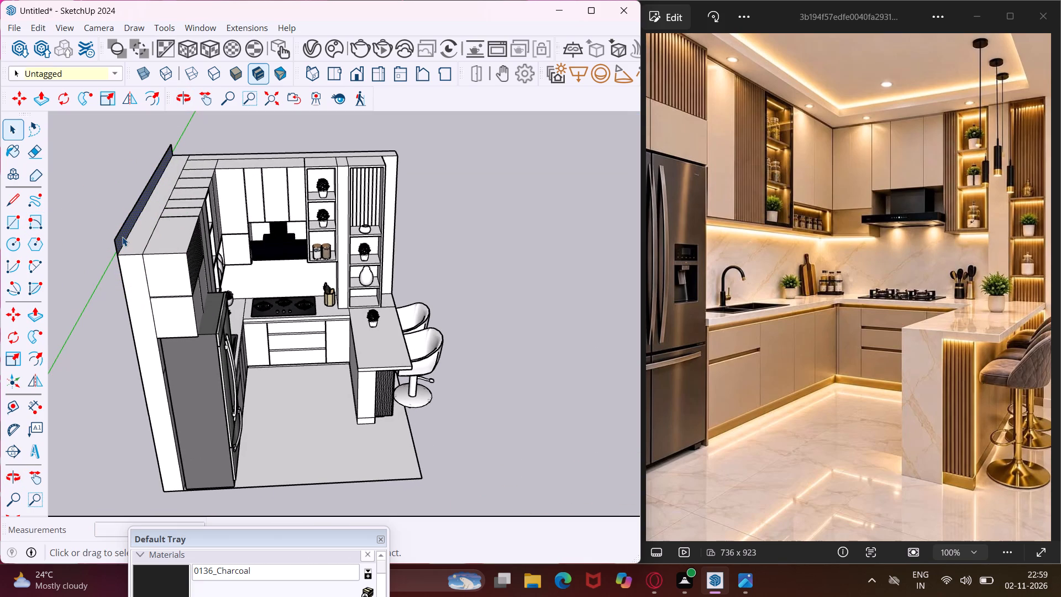
key(p)
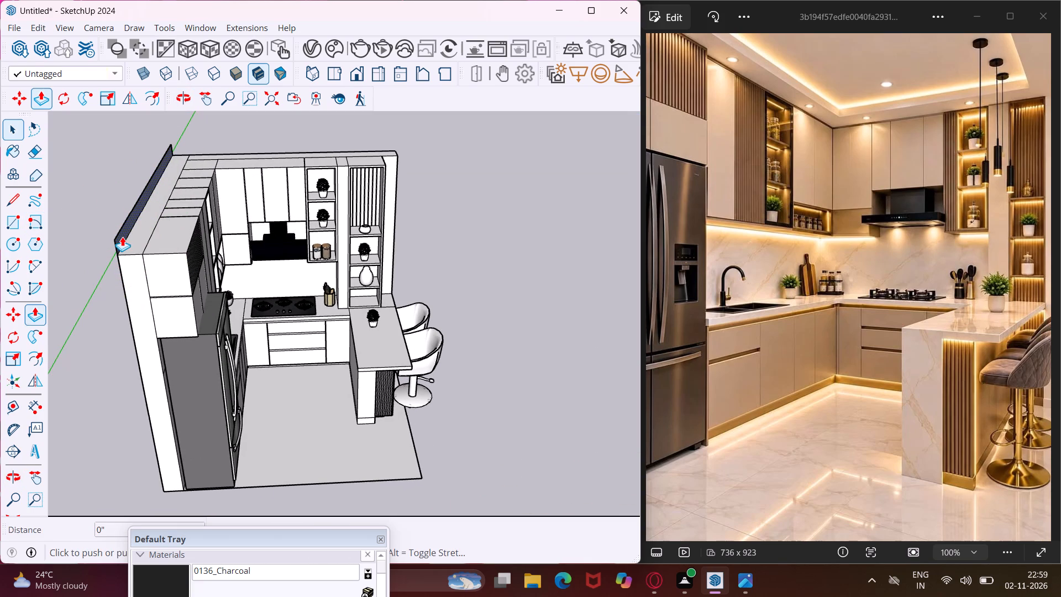
click(122, 237)
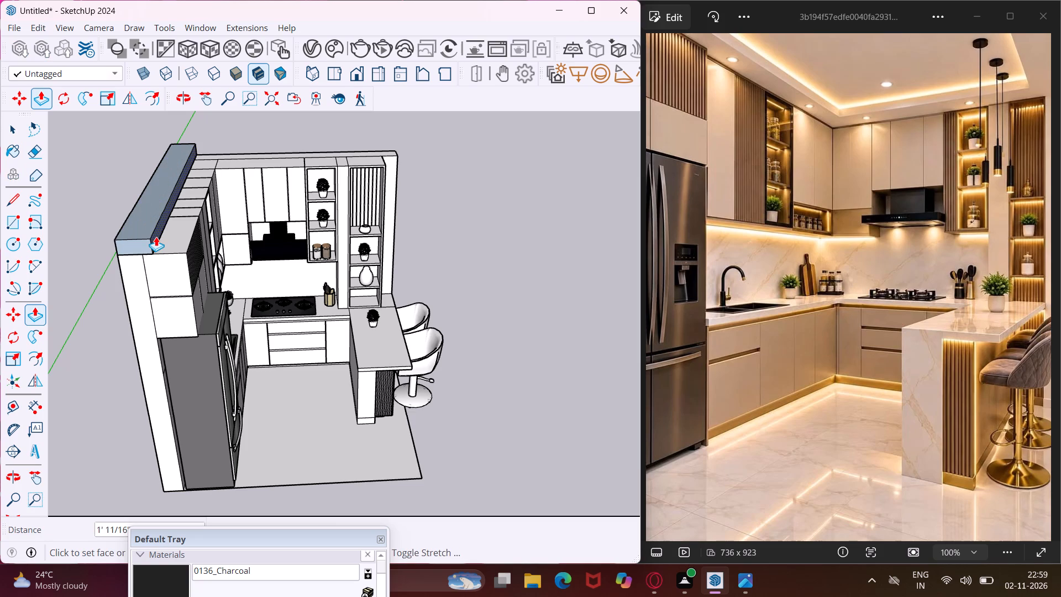
click(420, 474)
middle_drag(409, 470, 259, 431)
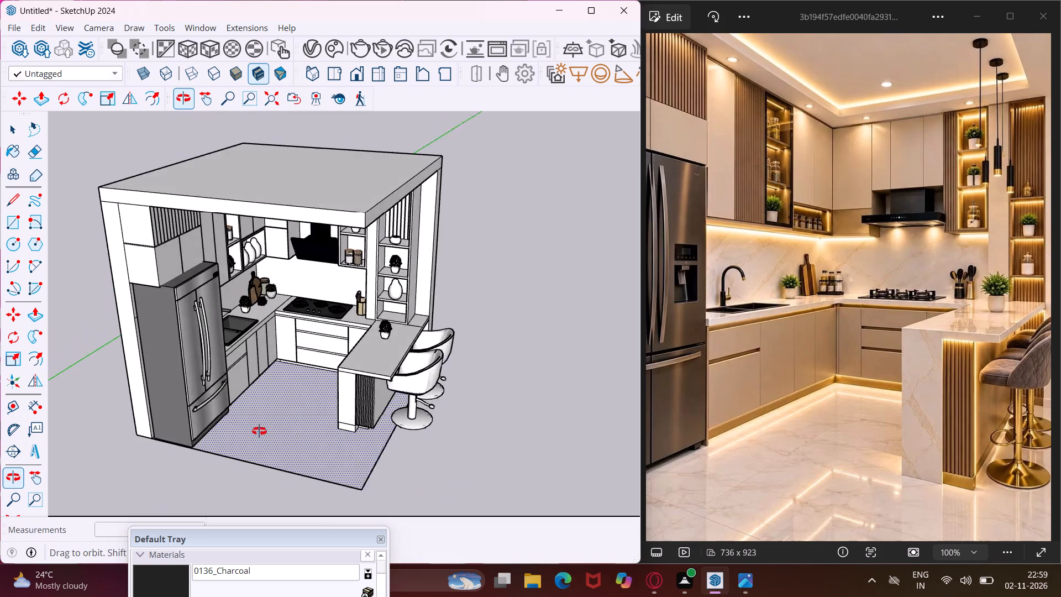
middle_drag(259, 431, 259, 431)
key(Escape)
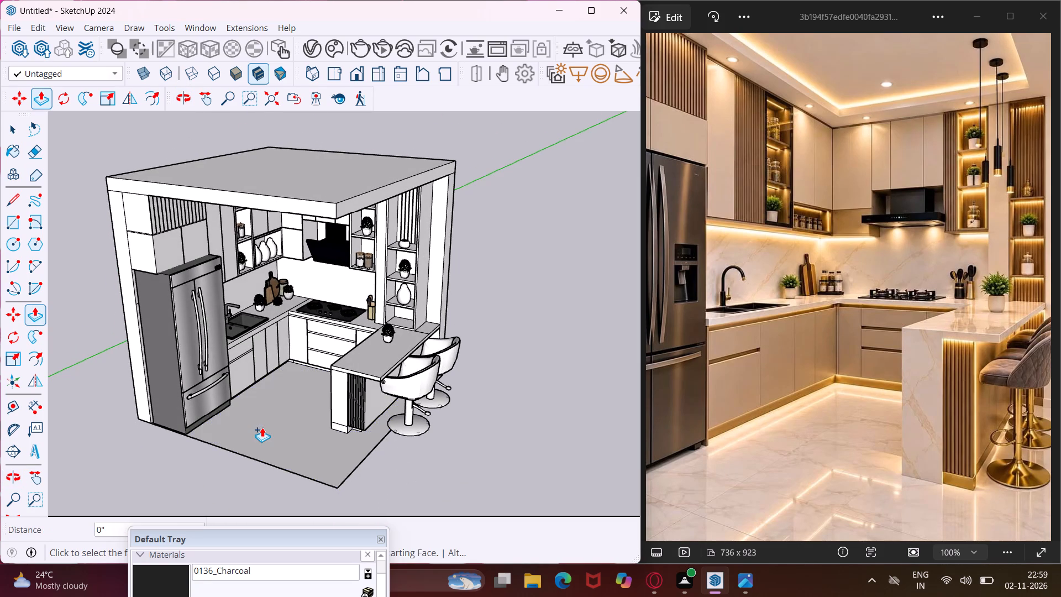
key(space)
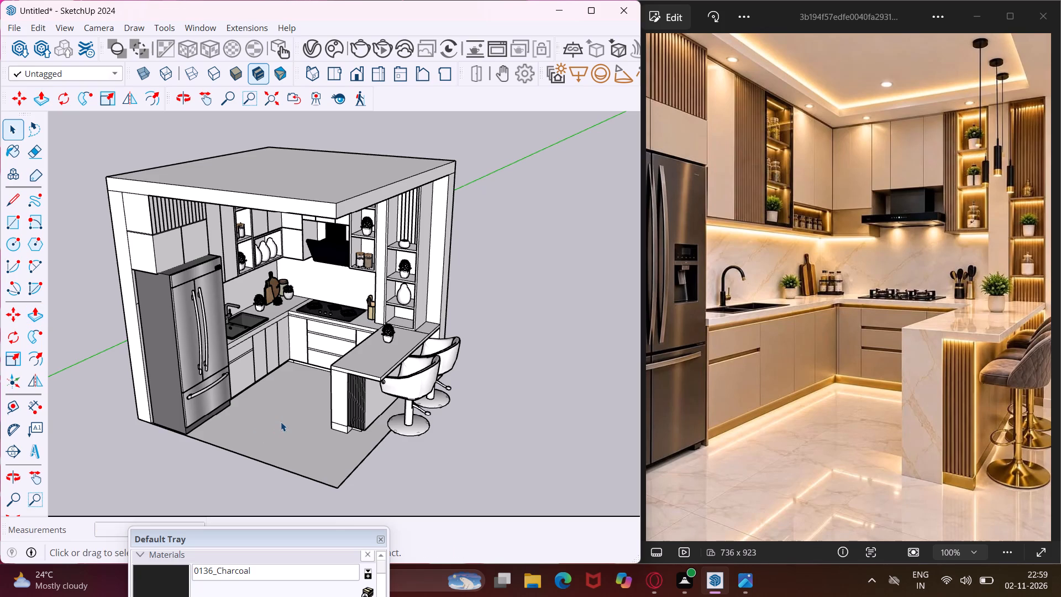
Offset the outline of the ceiling slab's underside inward by about 1' 6".
scroll(289, 418, up, 3)
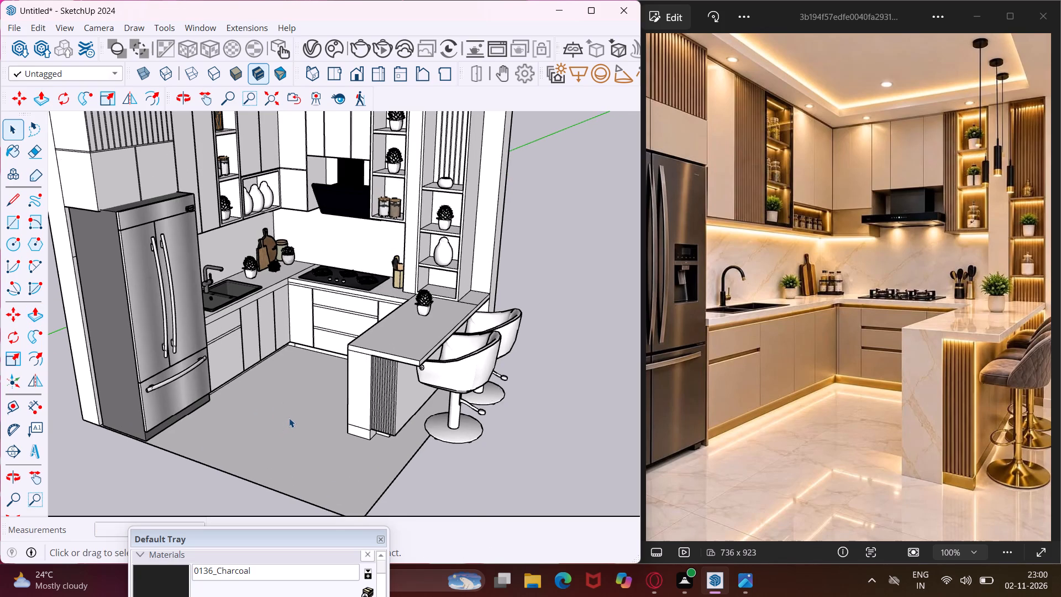
middle_drag(289, 418, 289, 354)
scroll(289, 354, down, 2)
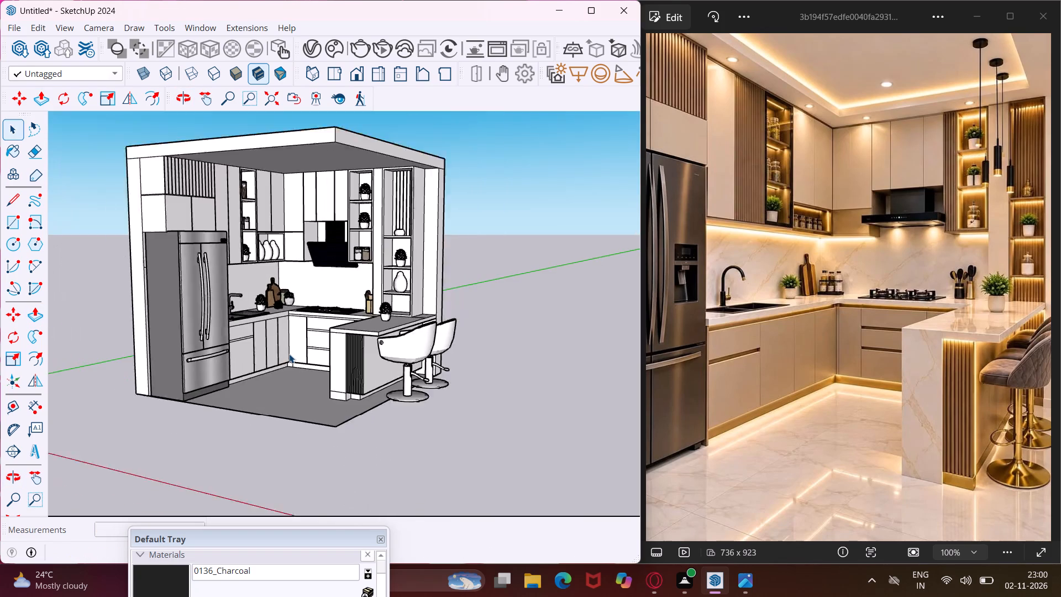
scroll(289, 354, down, 7)
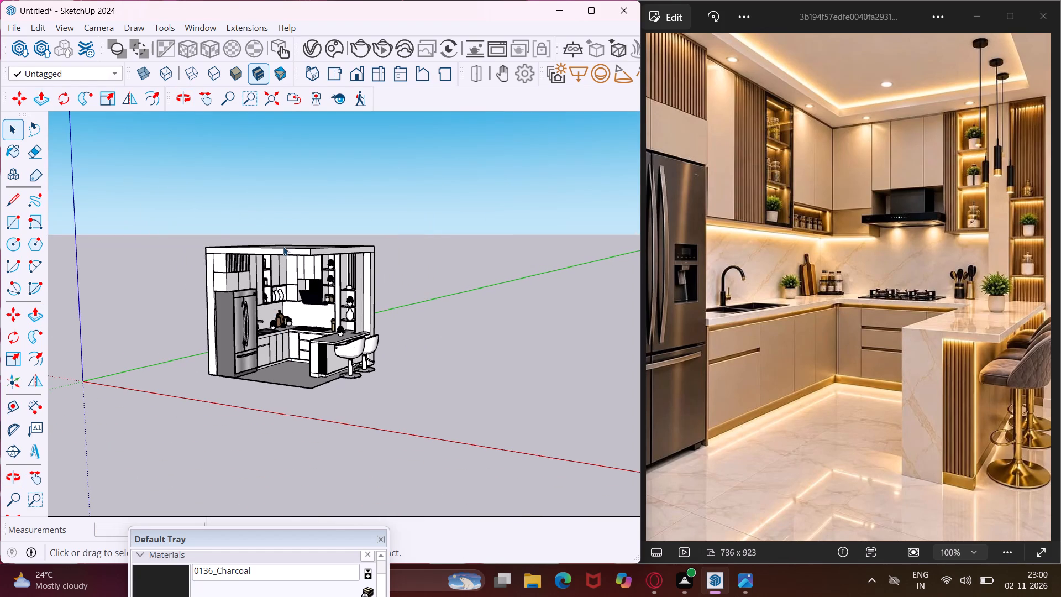
scroll(283, 246, up, 7)
middle_drag(282, 290, 284, 209)
scroll(282, 290, up, 1)
click(284, 209)
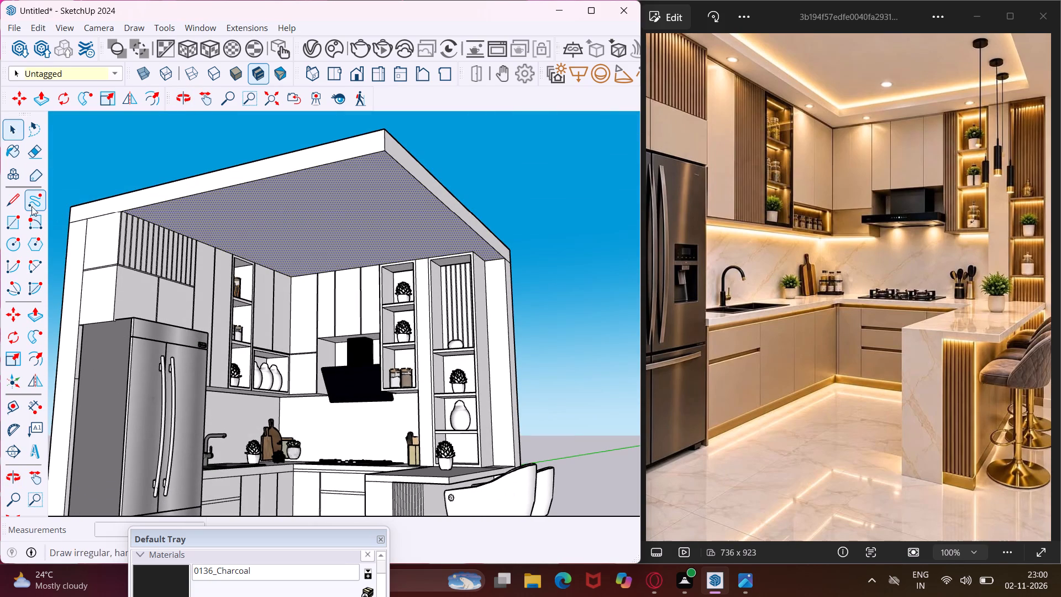
click(25, 361)
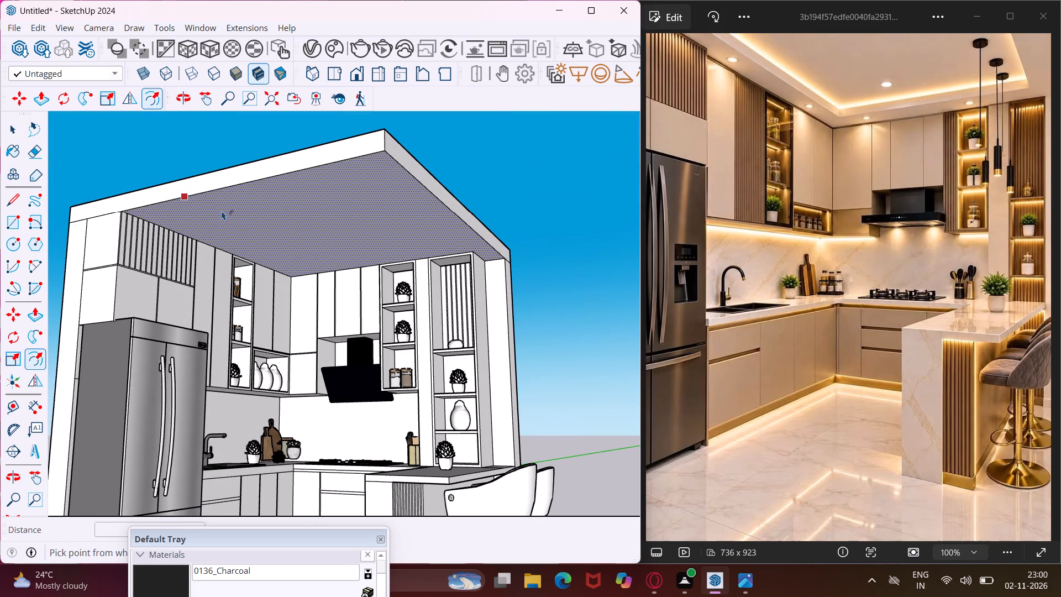
click(219, 207)
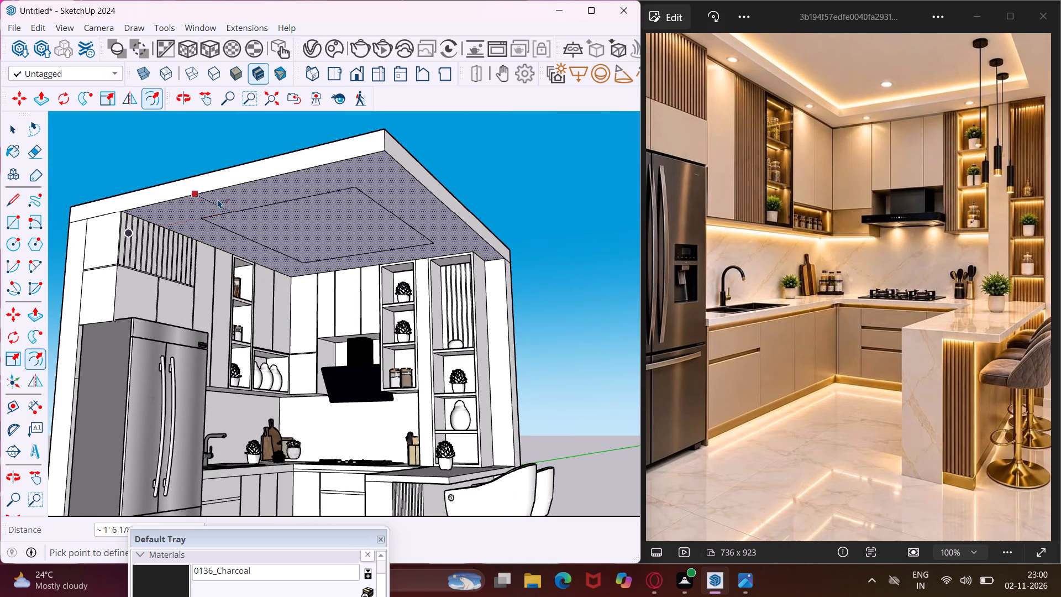
scroll(218, 199, up, 2)
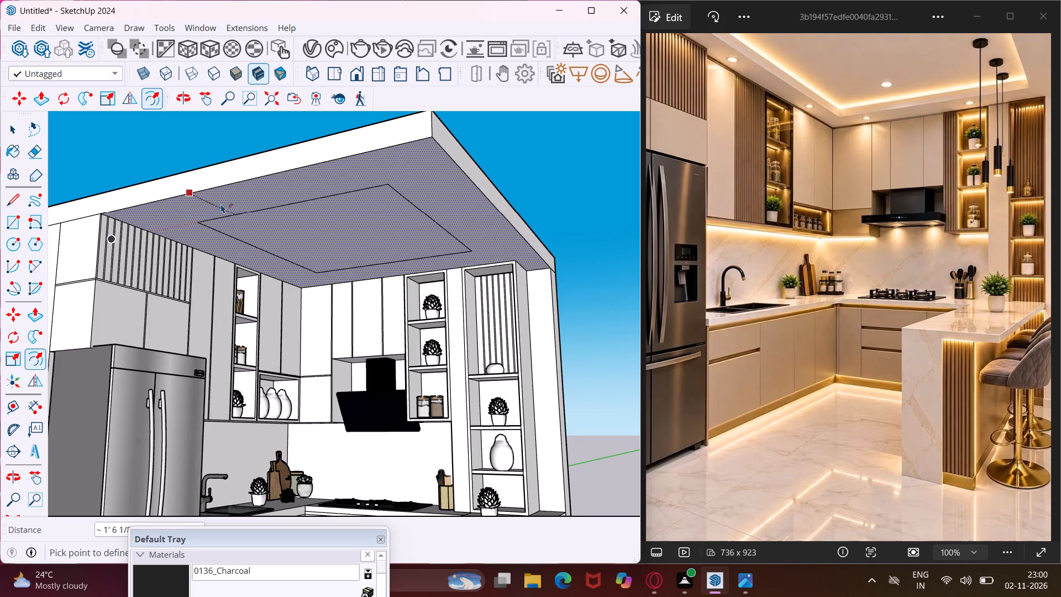
scroll(221, 204, up, 8)
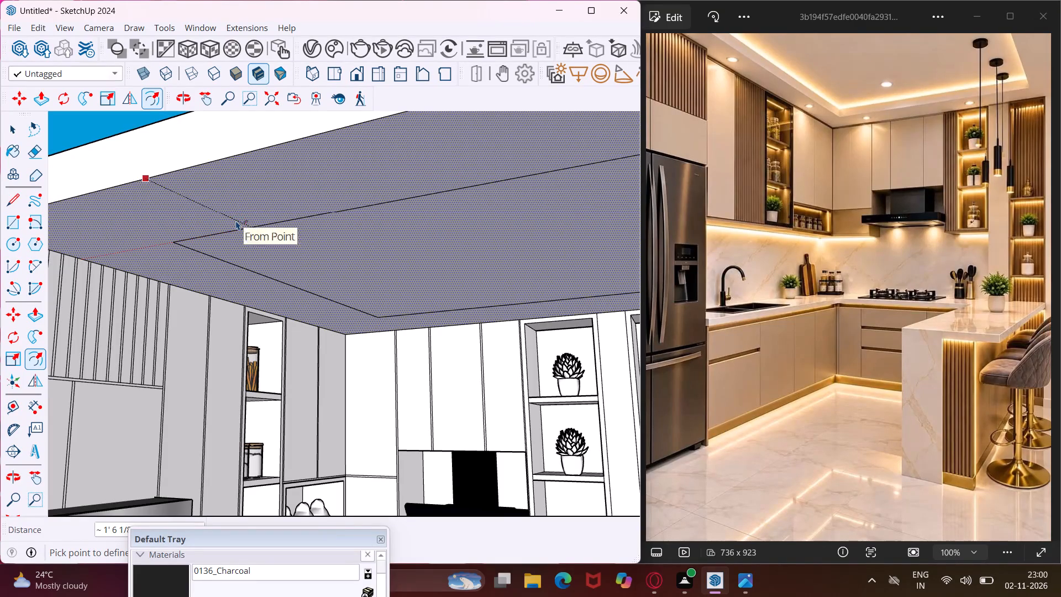
click(236, 222)
key(Escape)
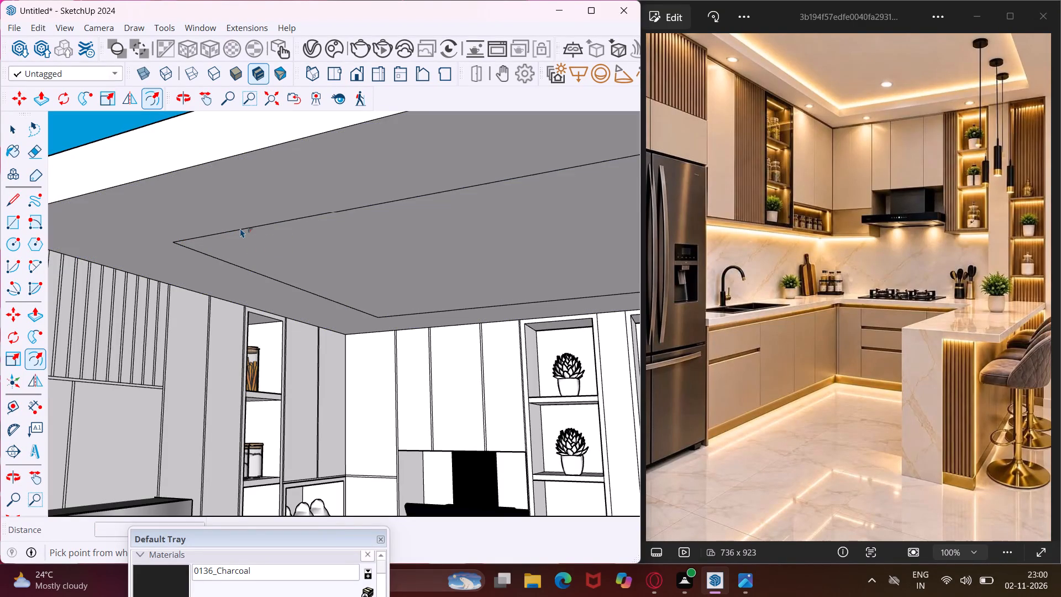
key(space)
Push the inner rectangle of the ceiling's underside up about 1 13/16" to form a recess.
click(280, 233)
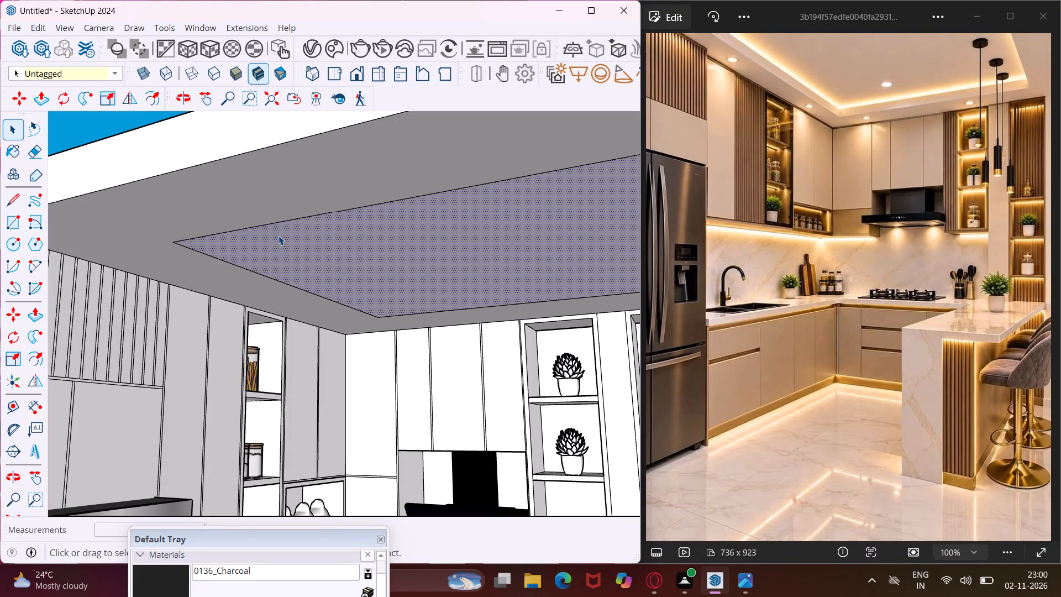
key(p)
click(268, 241)
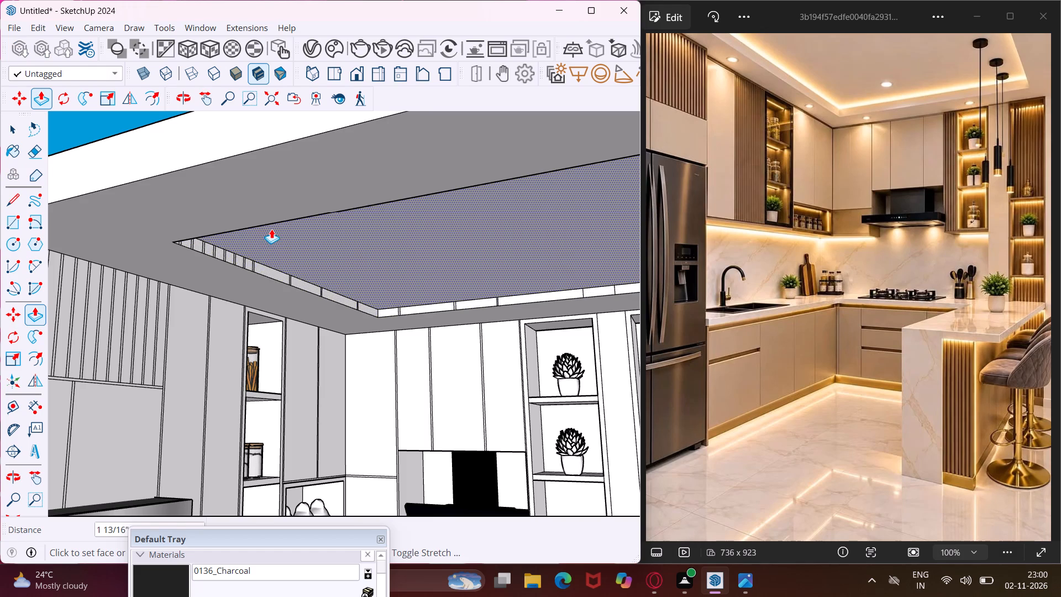
click(271, 229)
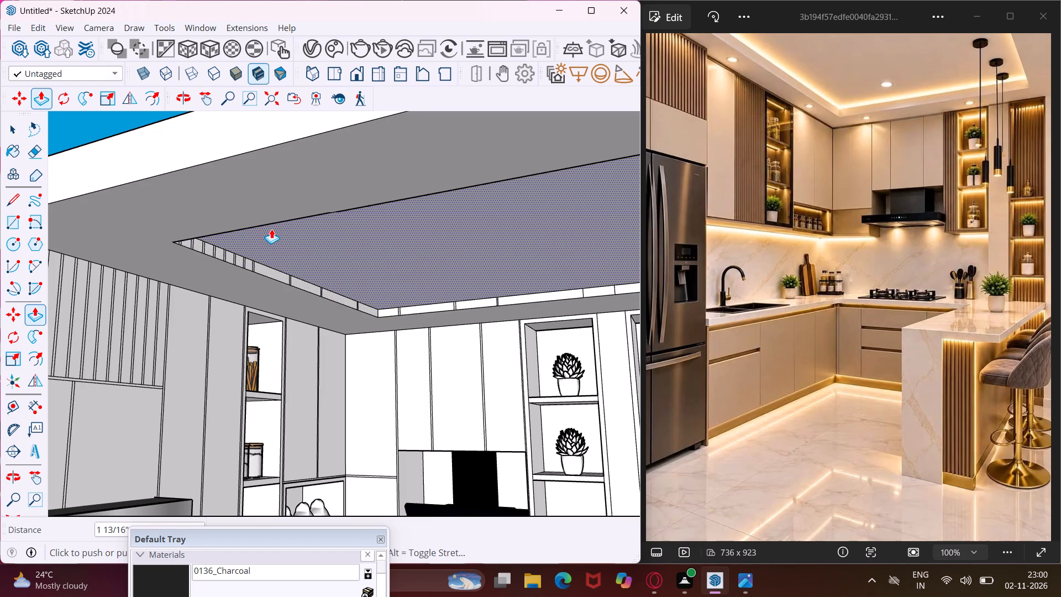
key(Escape)
key(space)
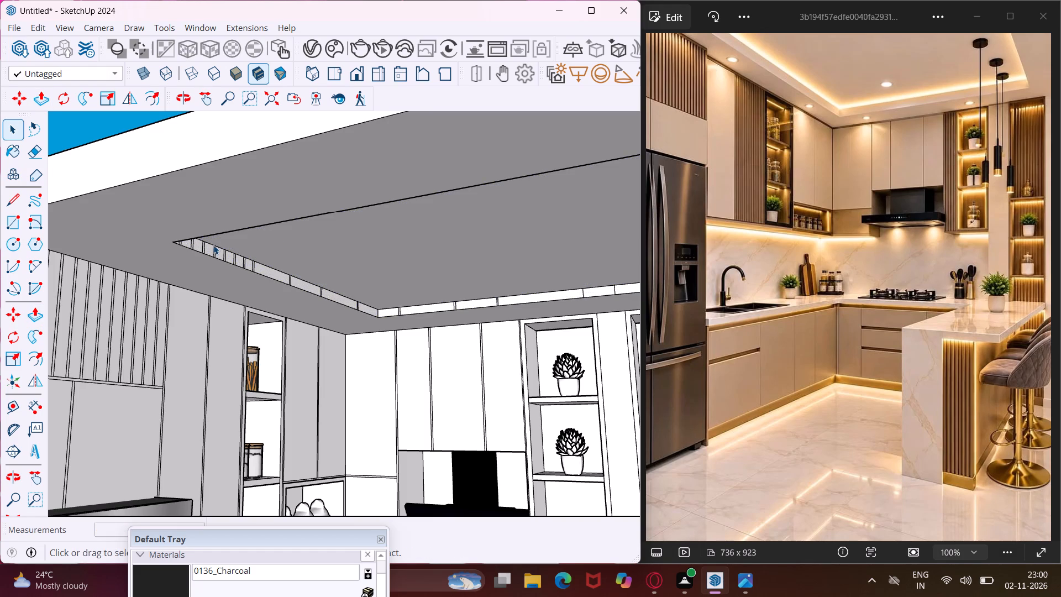
Push/Pull the underside border around the ceiling recess by 2", creating a new starting face.
scroll(156, 285, down, 3)
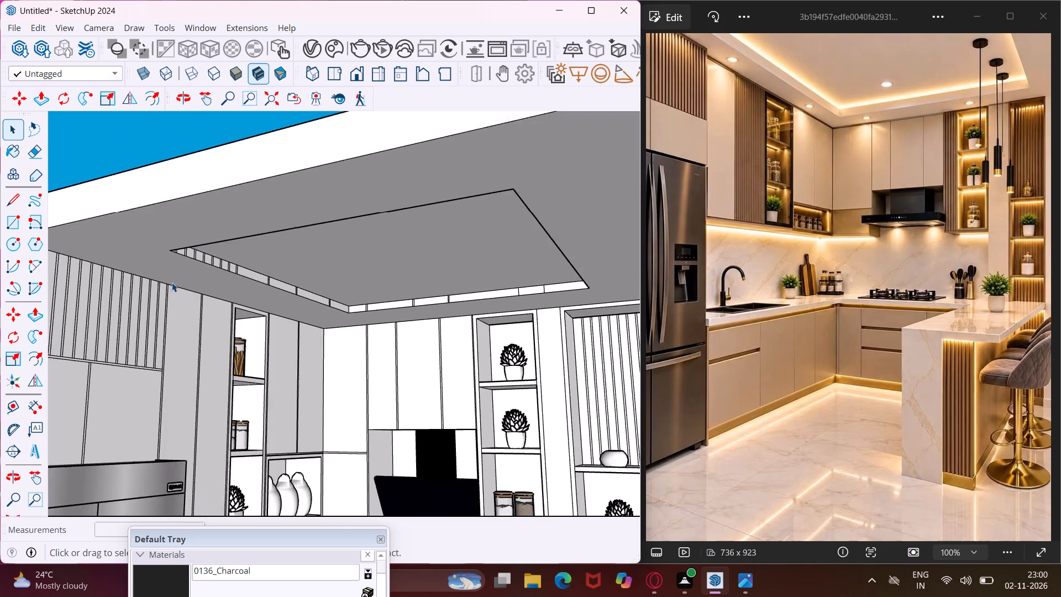
scroll(172, 282, down, 3)
scroll(196, 243, up, 4)
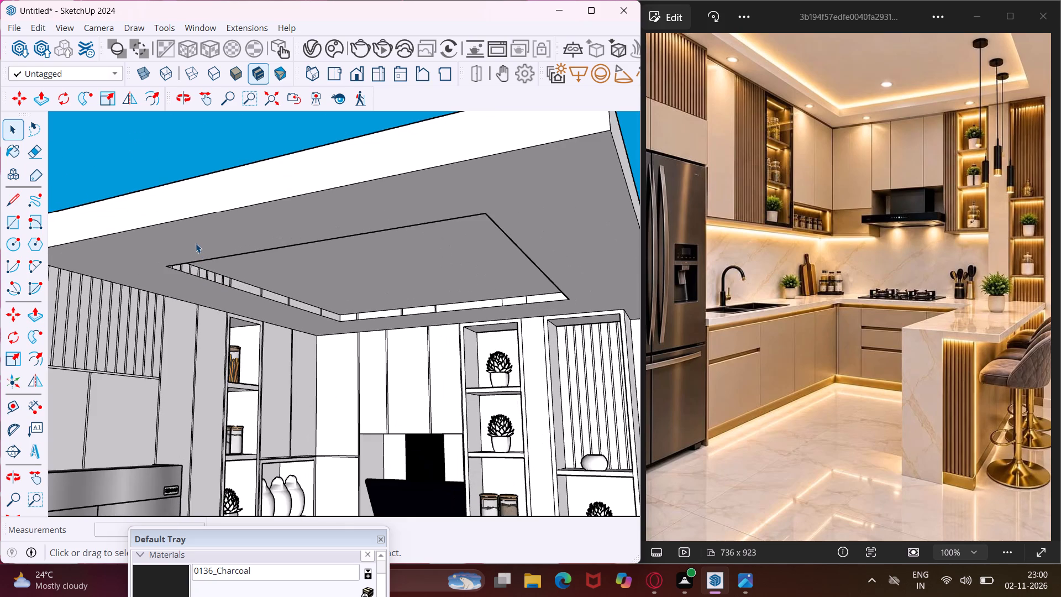
click(196, 243)
click(196, 243)
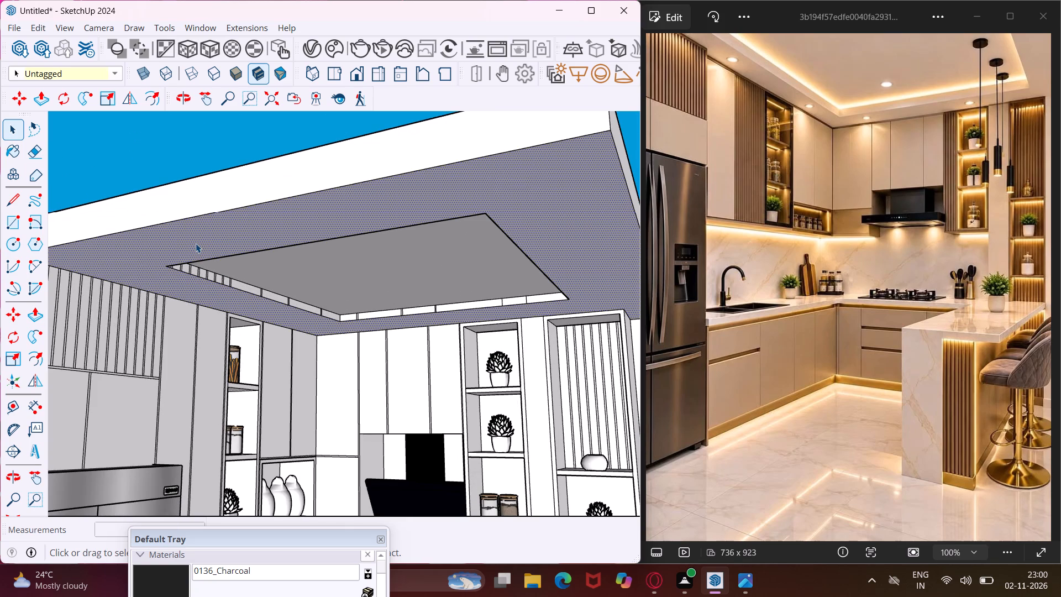
key(p)
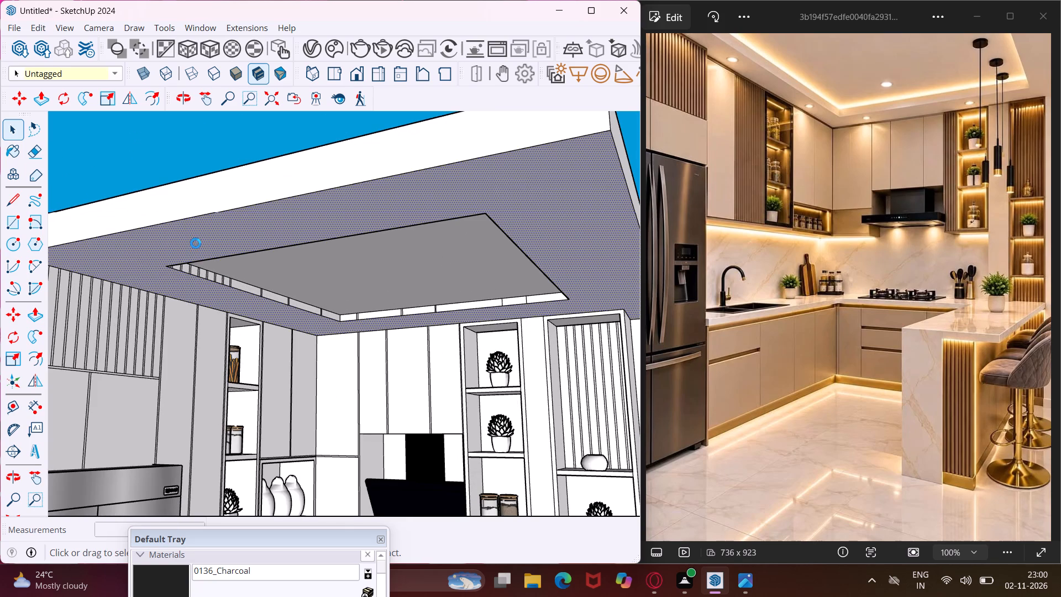
click(196, 243)
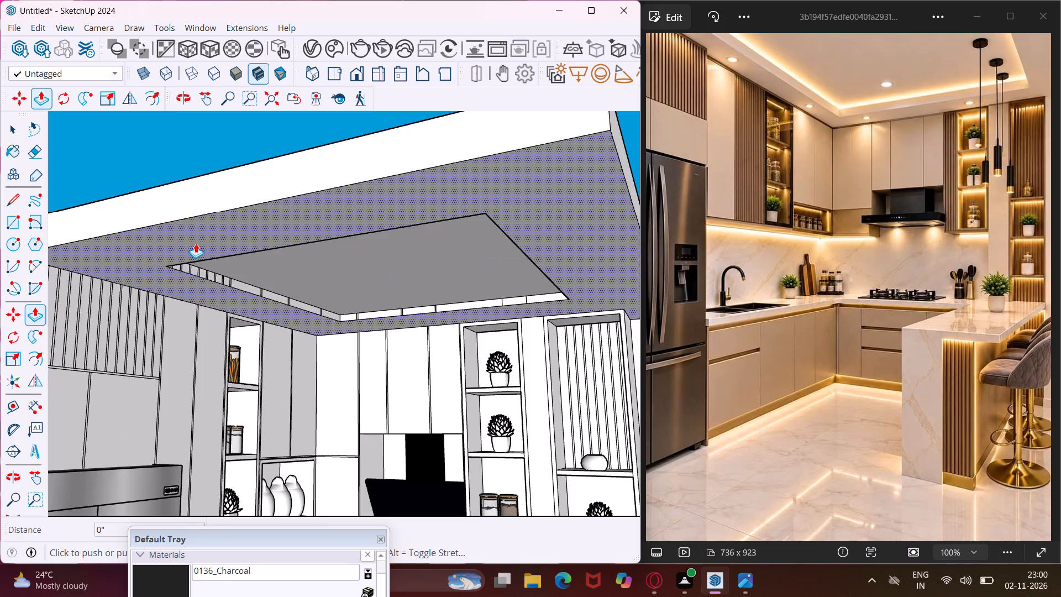
click(196, 243)
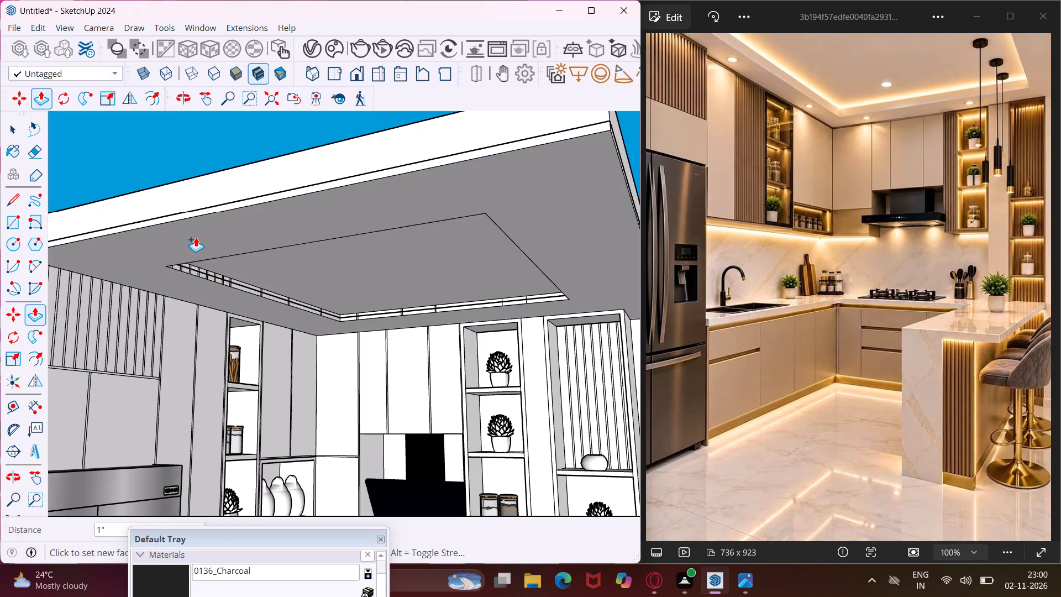
key(2)
key(shift+quotedbl)
key(Return)
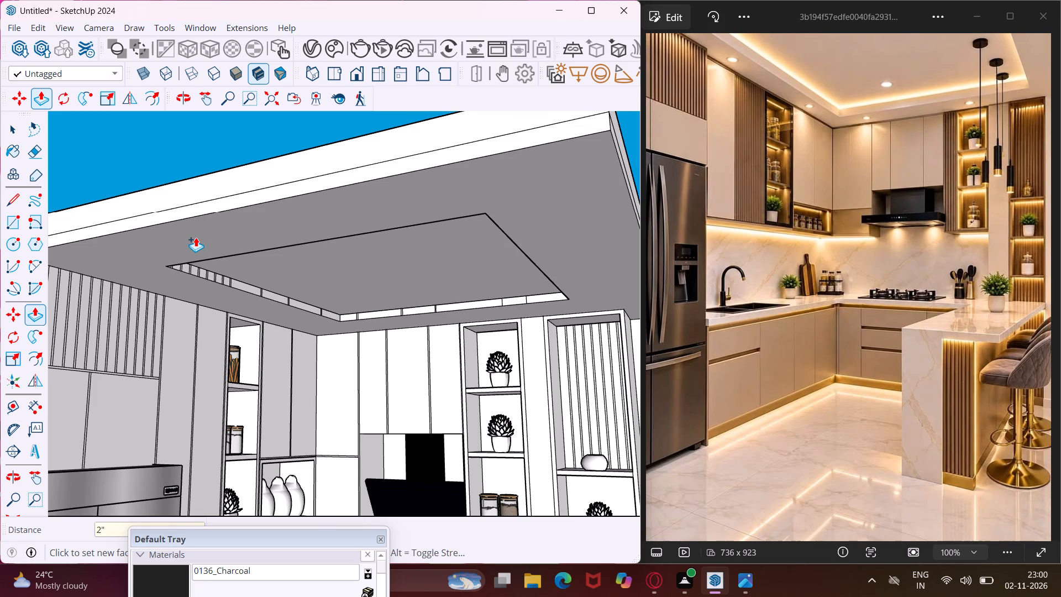
scroll(196, 237, up, 2)
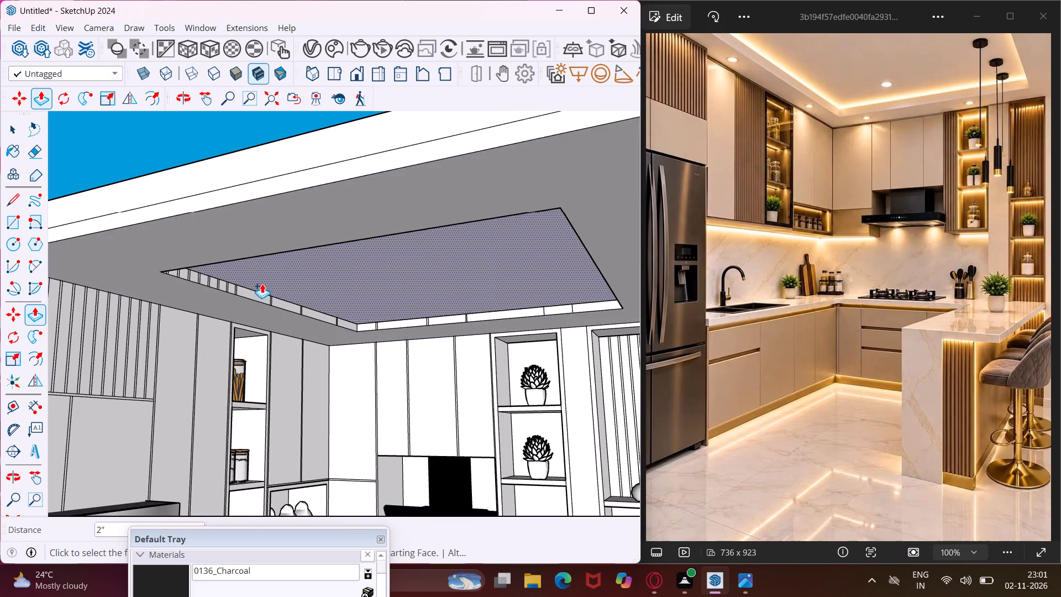
Undo the Push/Pull of the underside border and the earlier recess, back to the flat offset outline.
scroll(270, 273, up, 2)
click(270, 273)
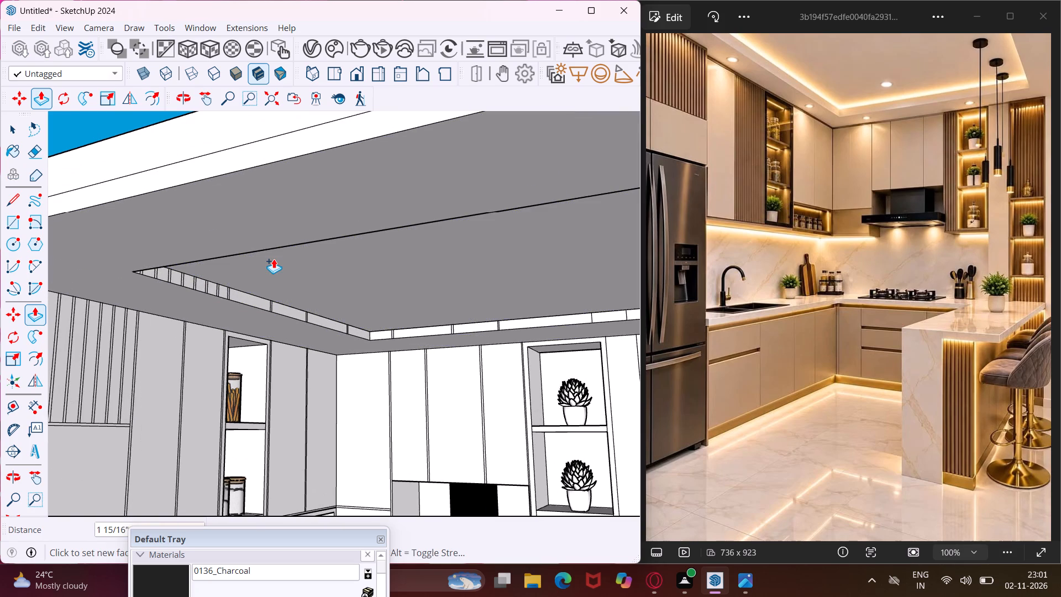
key(ctrl+z)
key(ctrl+z)
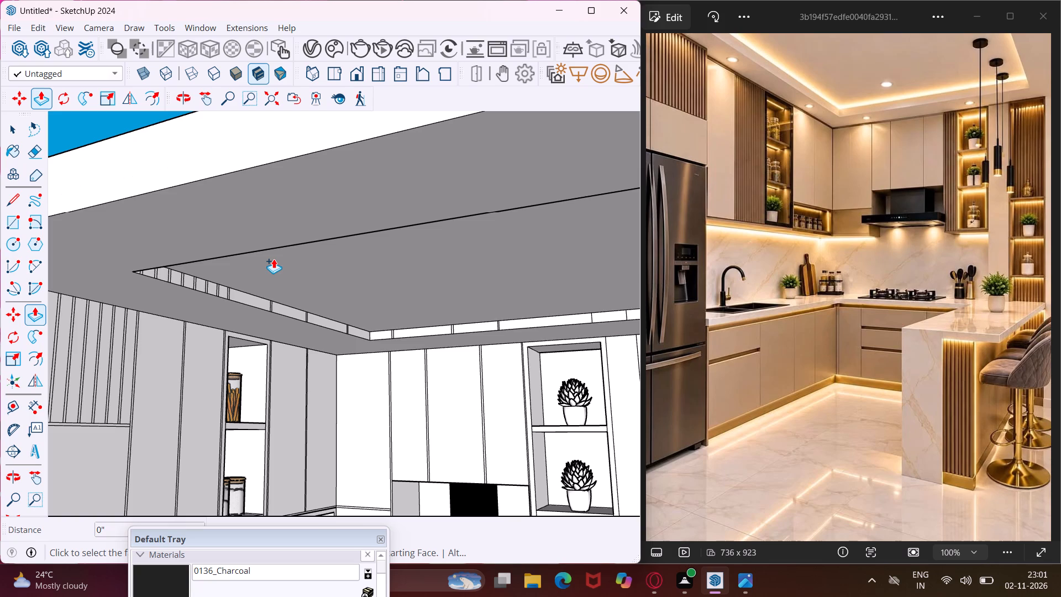
key(ctrl+z)
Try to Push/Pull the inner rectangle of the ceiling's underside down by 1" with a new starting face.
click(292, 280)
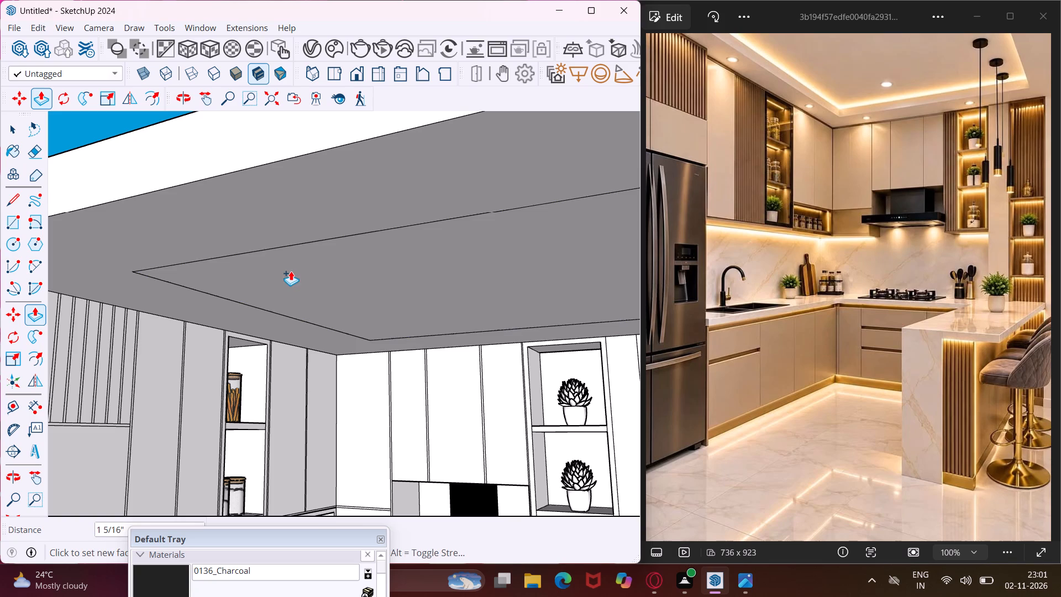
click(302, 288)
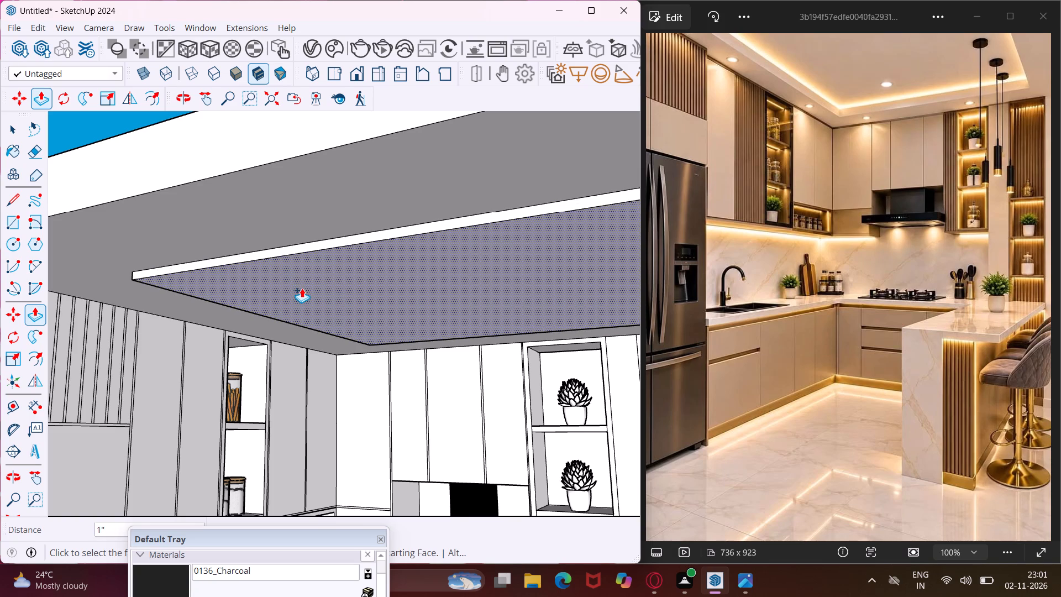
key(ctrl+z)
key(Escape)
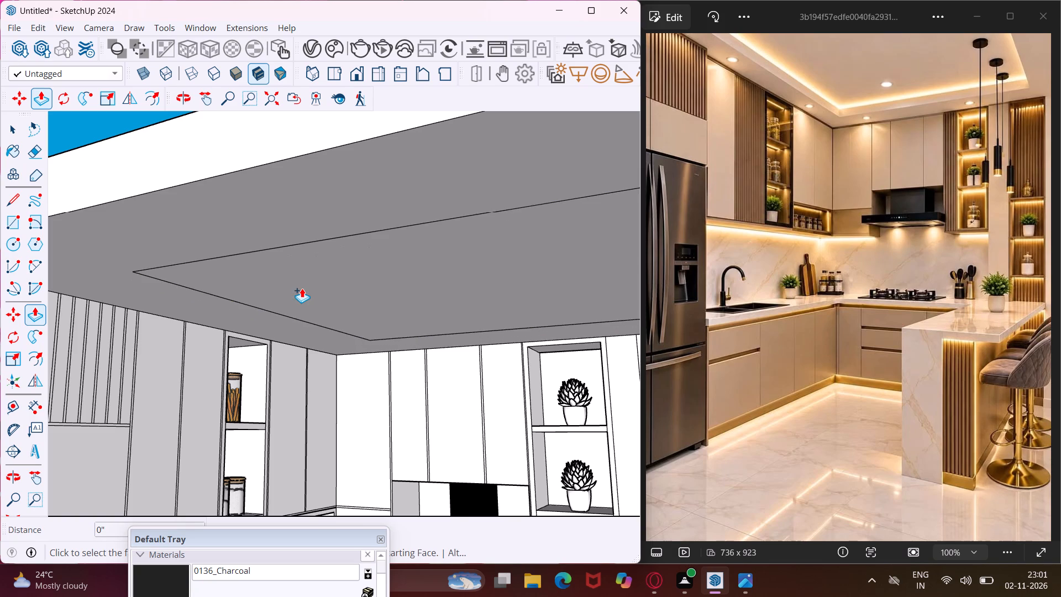
Push the inner rectangle of the ceiling's underside up 4" to form the recess.
key(space)
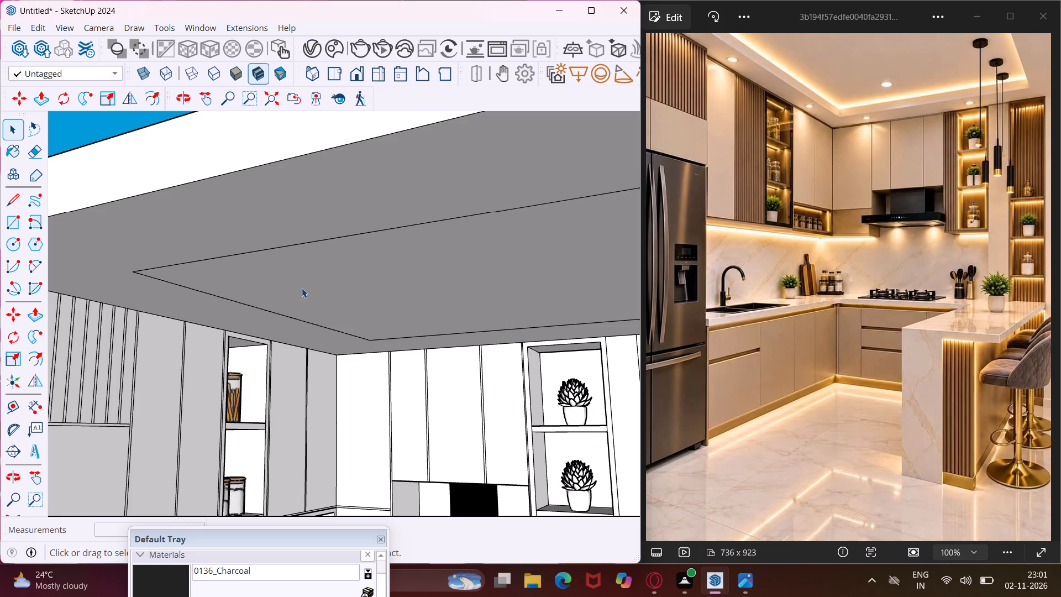
click(302, 288)
key(p)
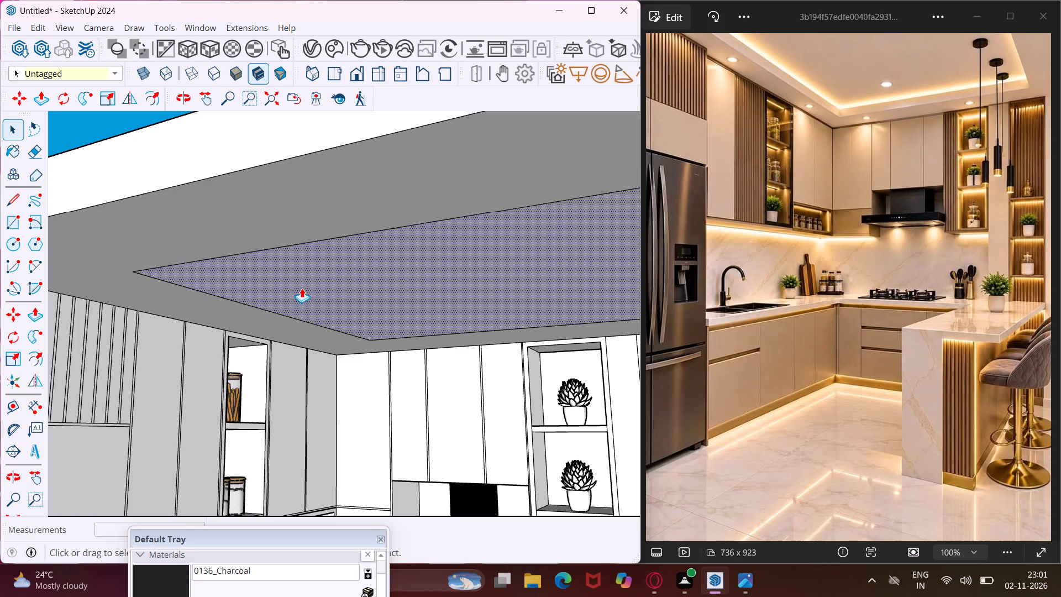
click(302, 288)
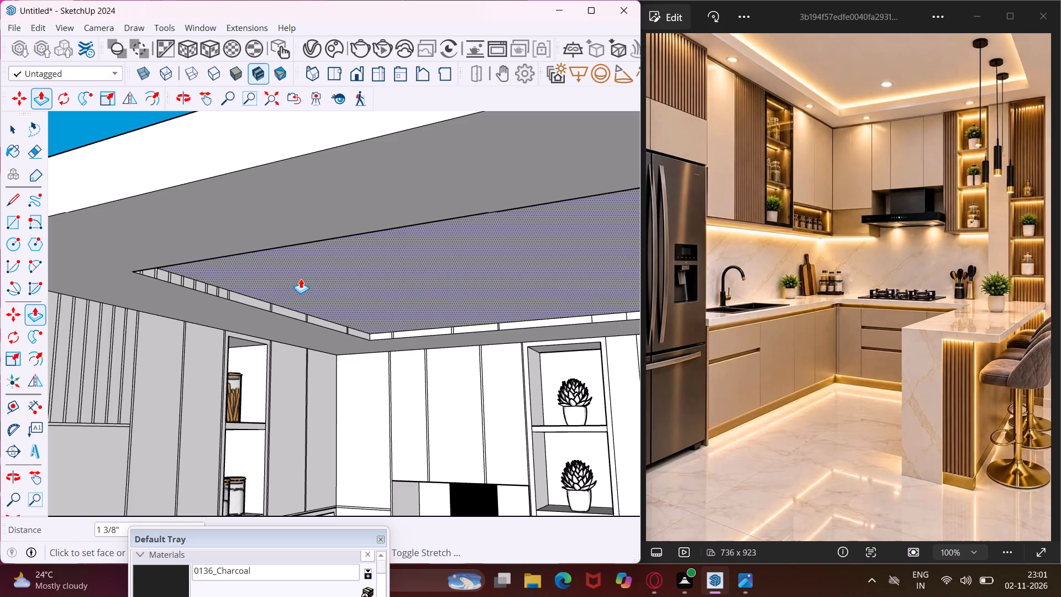
text(4")
key(Return)
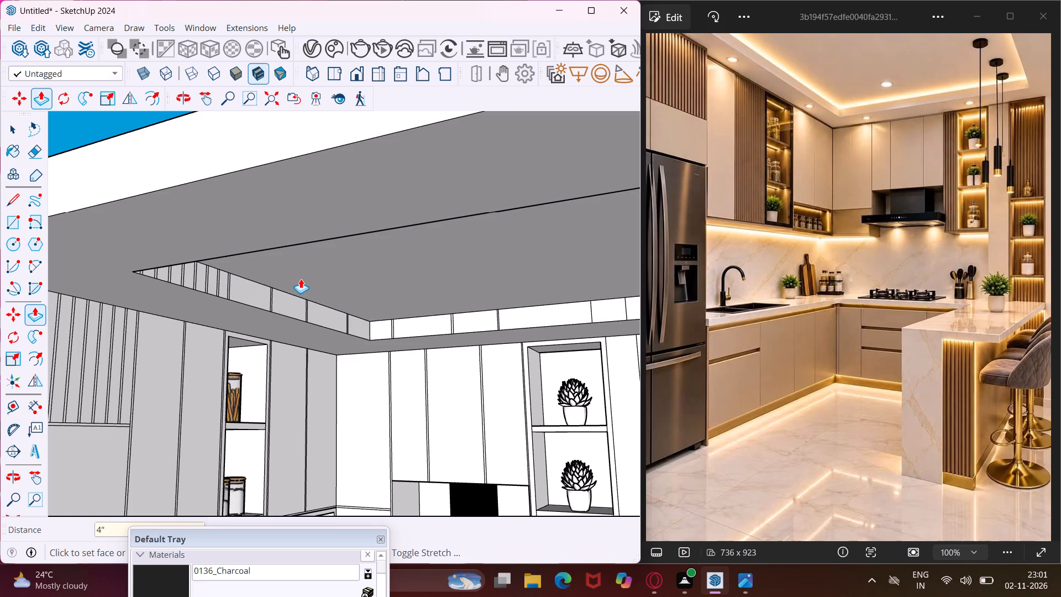
Push/Pull the underside border around the ceiling recess by 2", creating a new starting face.
click(239, 240)
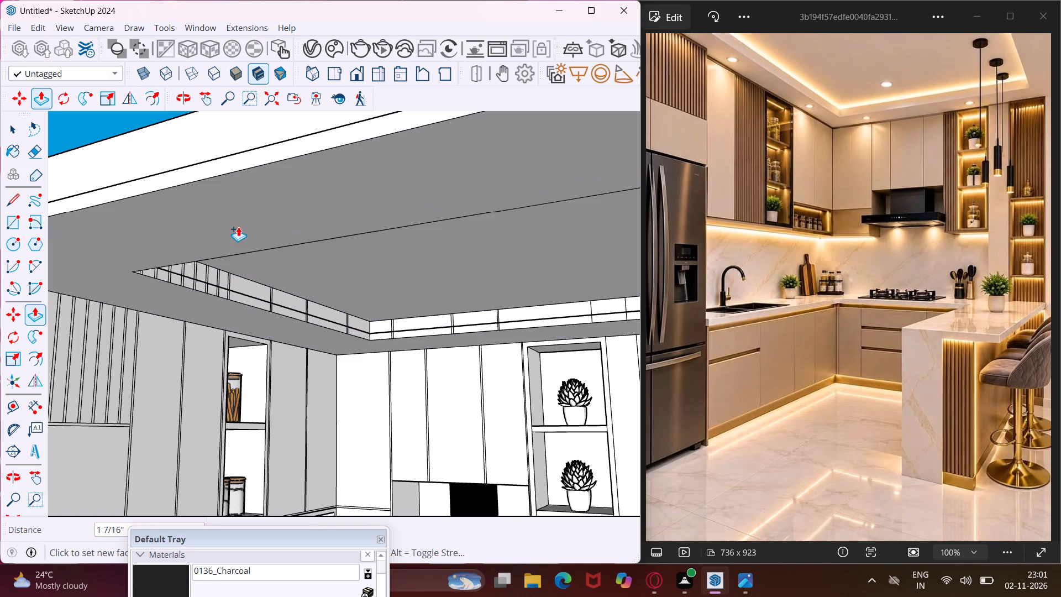
key(2)
key(shift+quotedbl)
key(Return)
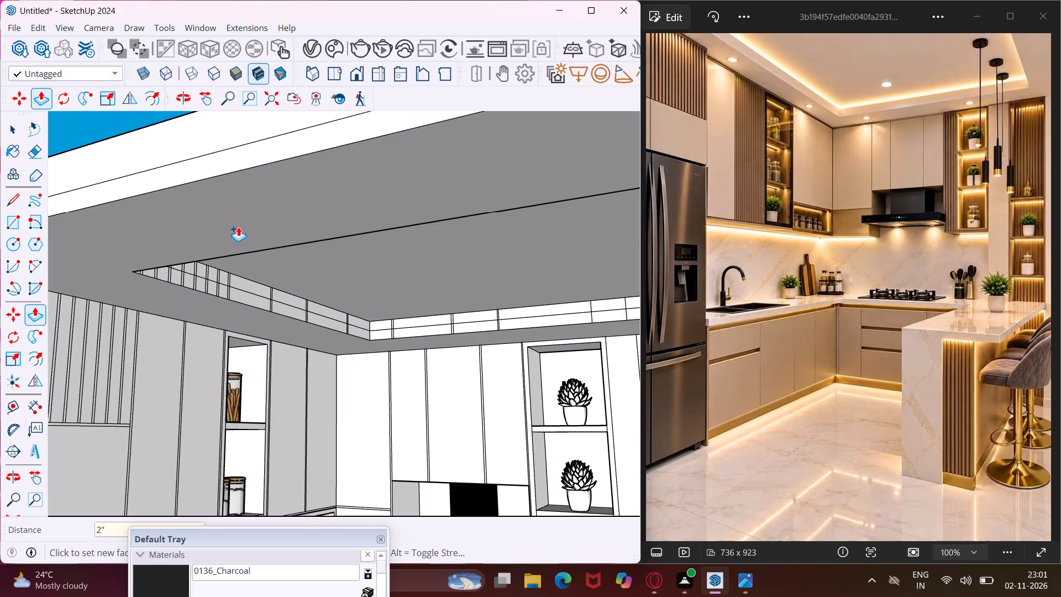
key(Escape)
key(space)
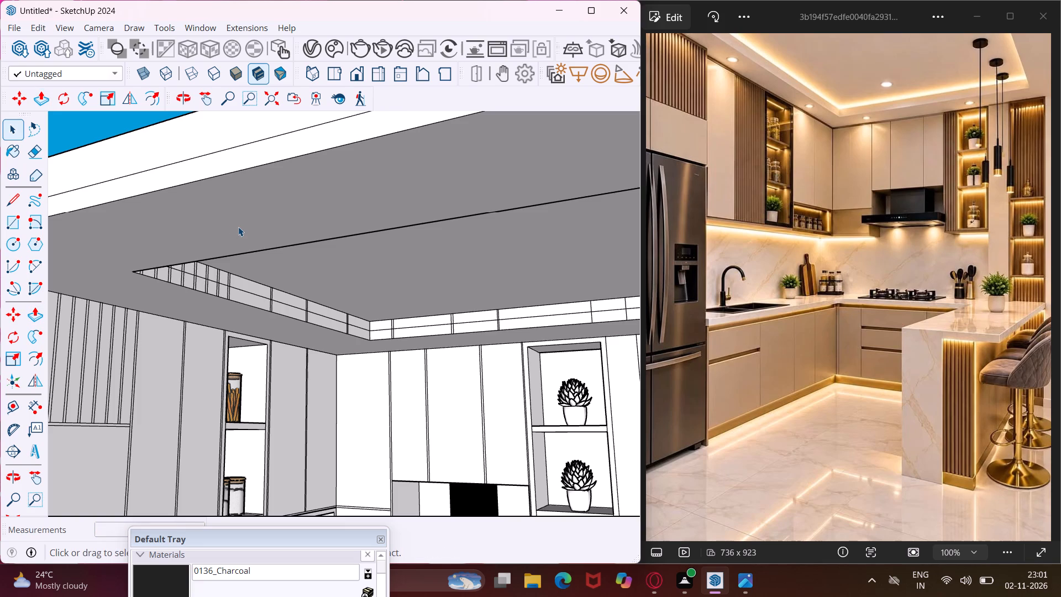
Erase the vertical lines from the upper band of the recess side above the slatted panel and jar shelf.
middle_drag(214, 290, 183, 297)
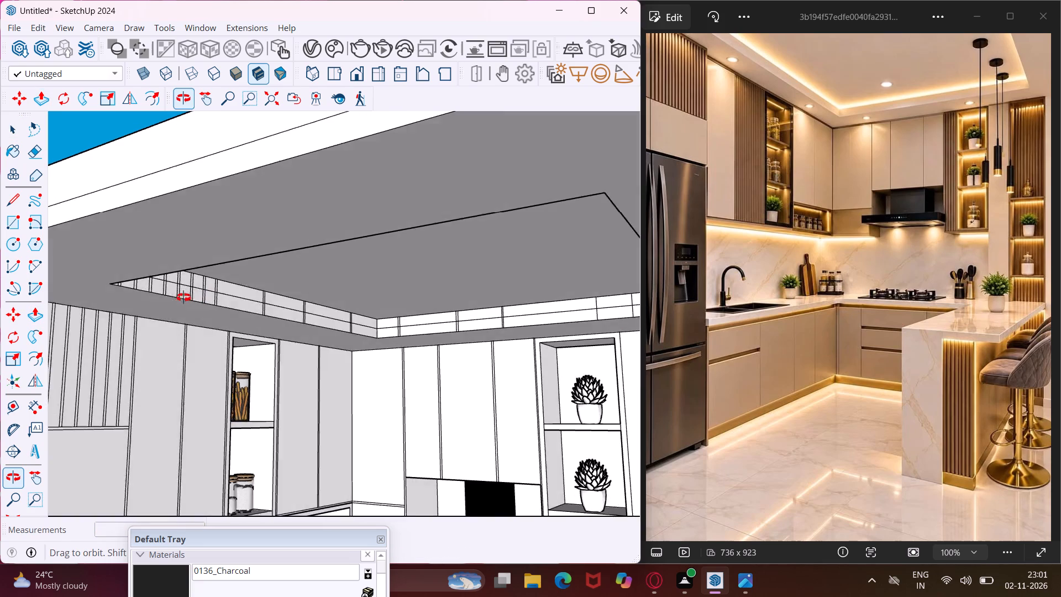
middle_drag(183, 297, 17, 304)
scroll(37, 308, up, 3)
scroll(79, 286, up, 8)
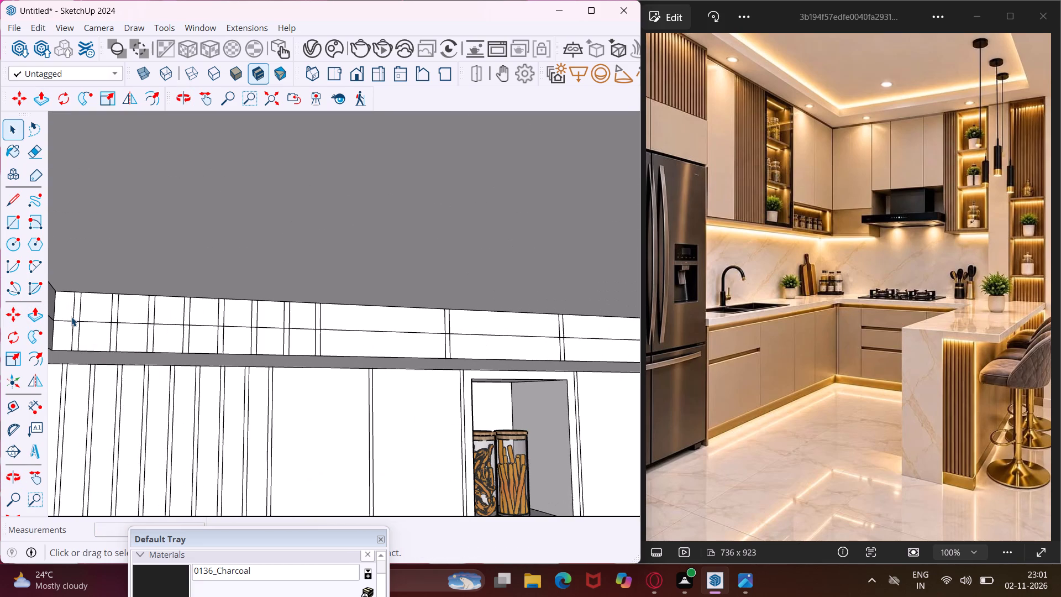
key(e)
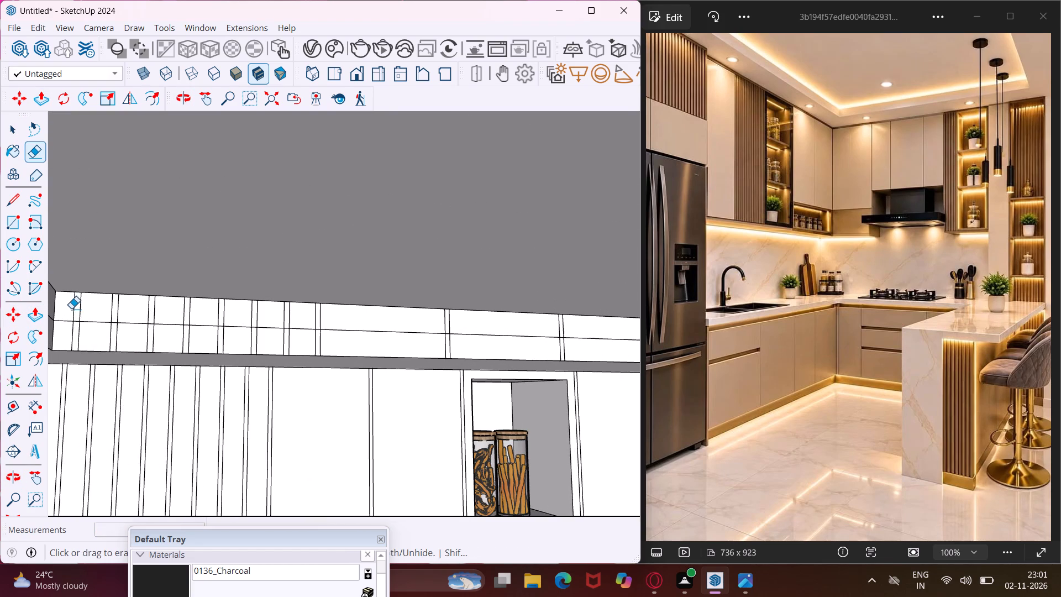
drag(71, 308, 193, 311)
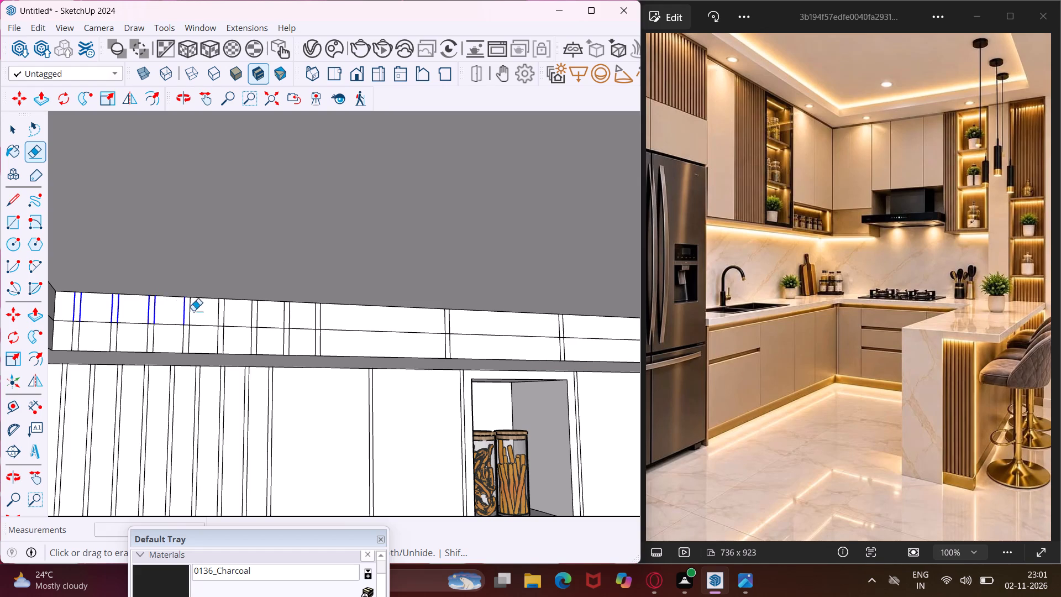
drag(193, 311, 322, 312)
drag(438, 318, 456, 320)
drag(549, 328, 570, 327)
Erase the matching vertical lines from the lower band of the same recess side.
drag(553, 348, 570, 348)
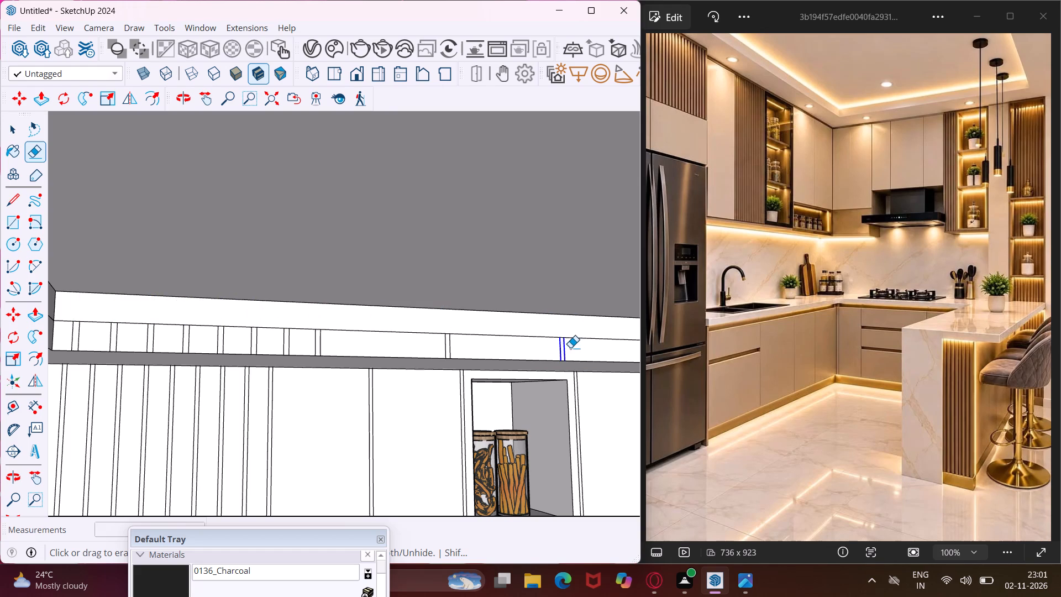
drag(570, 348, 571, 348)
drag(440, 348, 456, 348)
drag(67, 334, 130, 338)
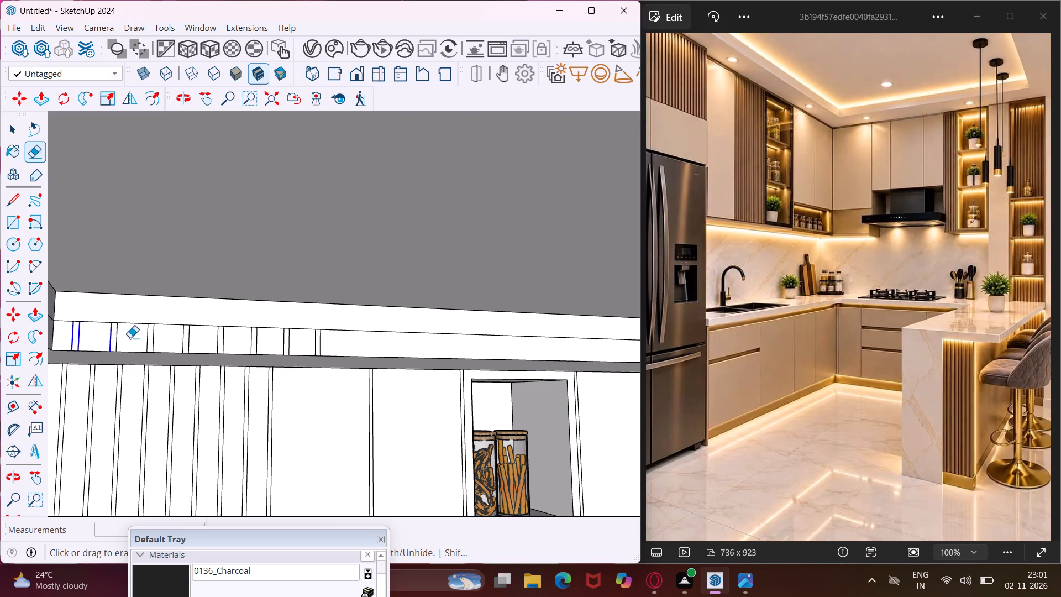
drag(130, 338, 270, 339)
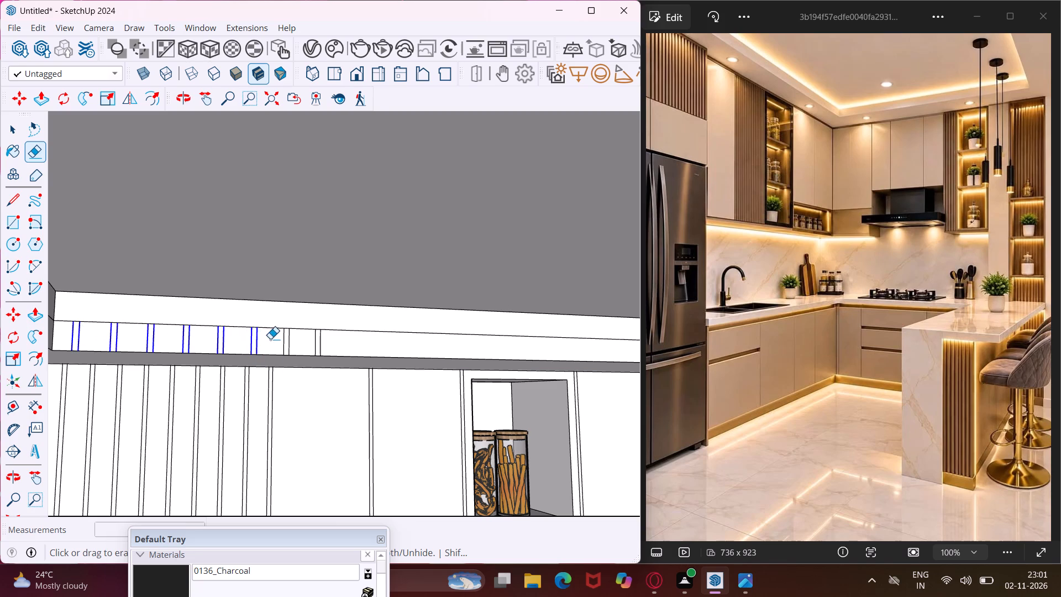
drag(270, 339, 327, 346)
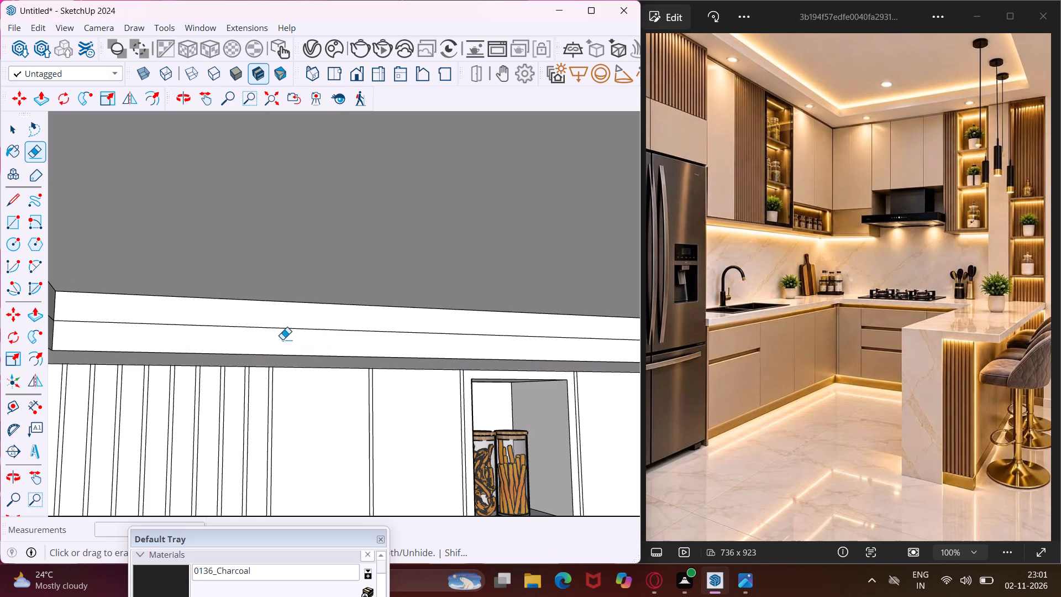
Erase the last pair of vertical lines near the inner corner on both bands of that recess side.
scroll(282, 339, down, 6)
scroll(585, 340, up, 4)
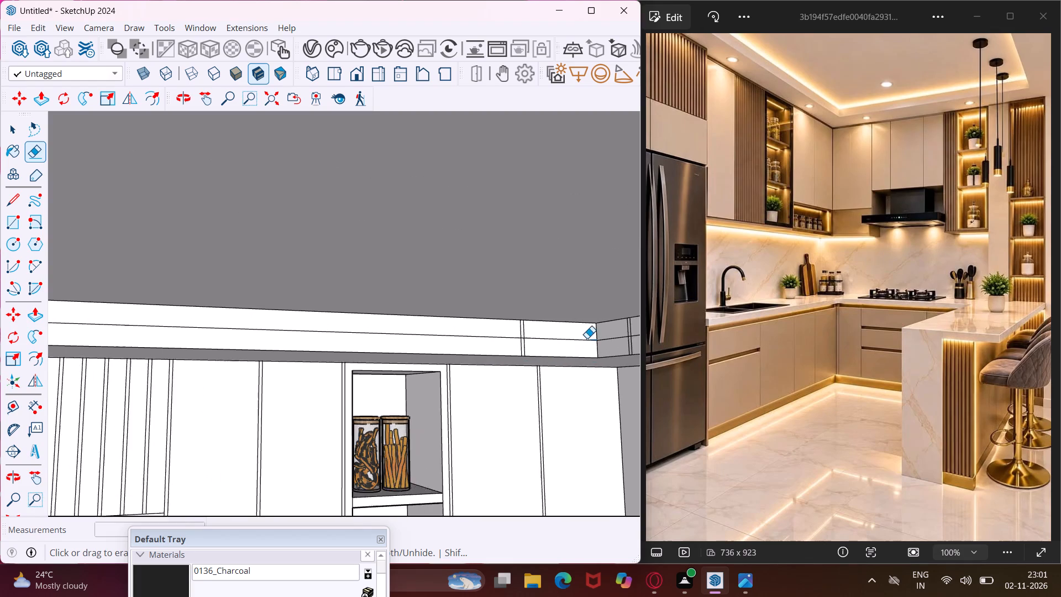
scroll(596, 337, up, 1)
drag(492, 332, 507, 332)
drag(502, 347, 518, 349)
On the adjoining recess side, erase the vertical lines nearest the corner and those farthest along it, on both bands.
scroll(340, 358, down, 3)
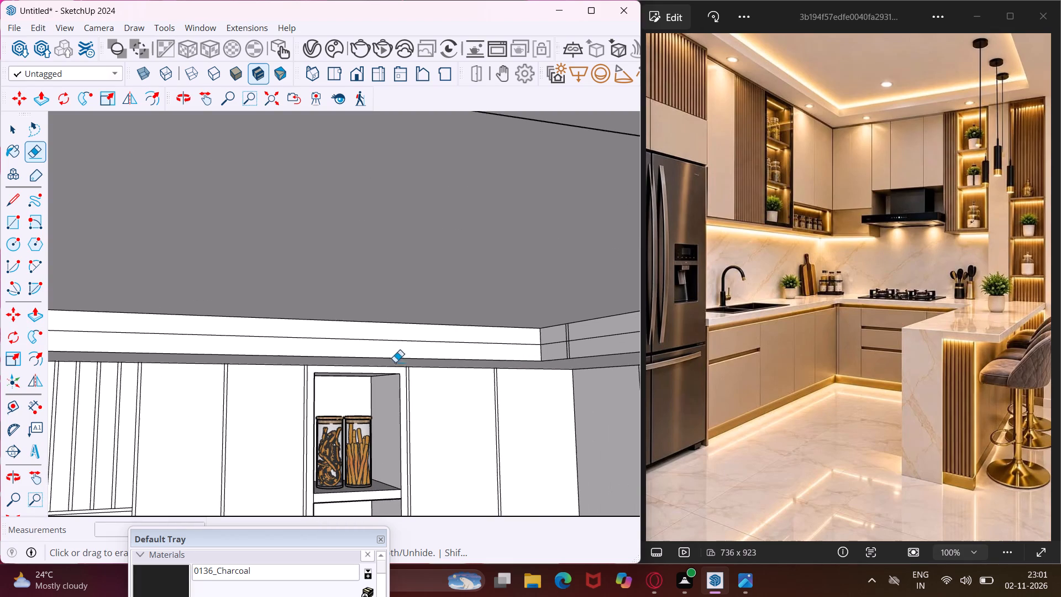
scroll(584, 348, up, 7)
drag(548, 325, 568, 324)
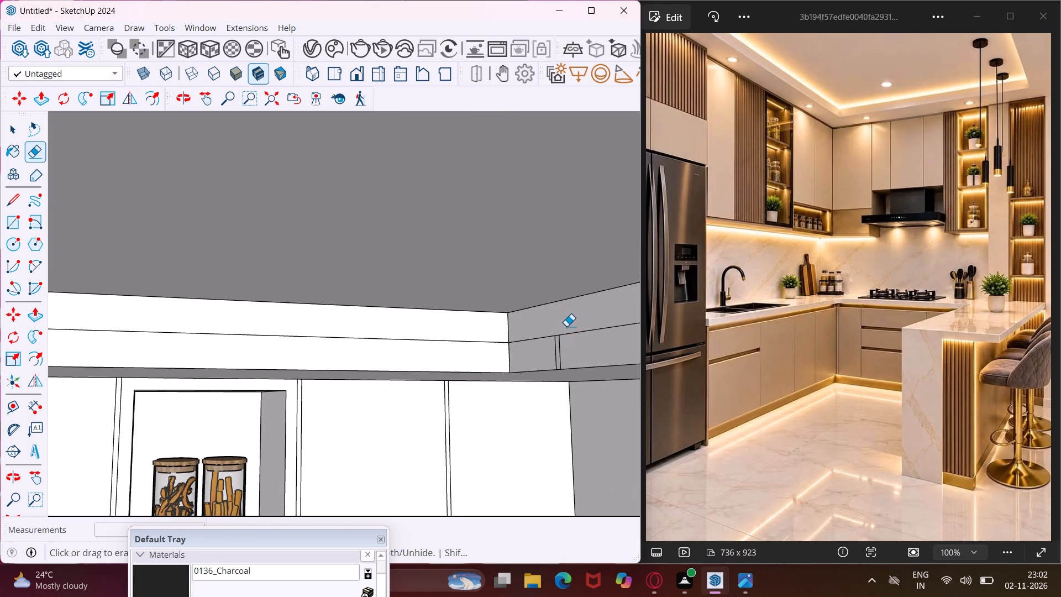
drag(549, 348, 565, 352)
scroll(337, 356, down, 7)
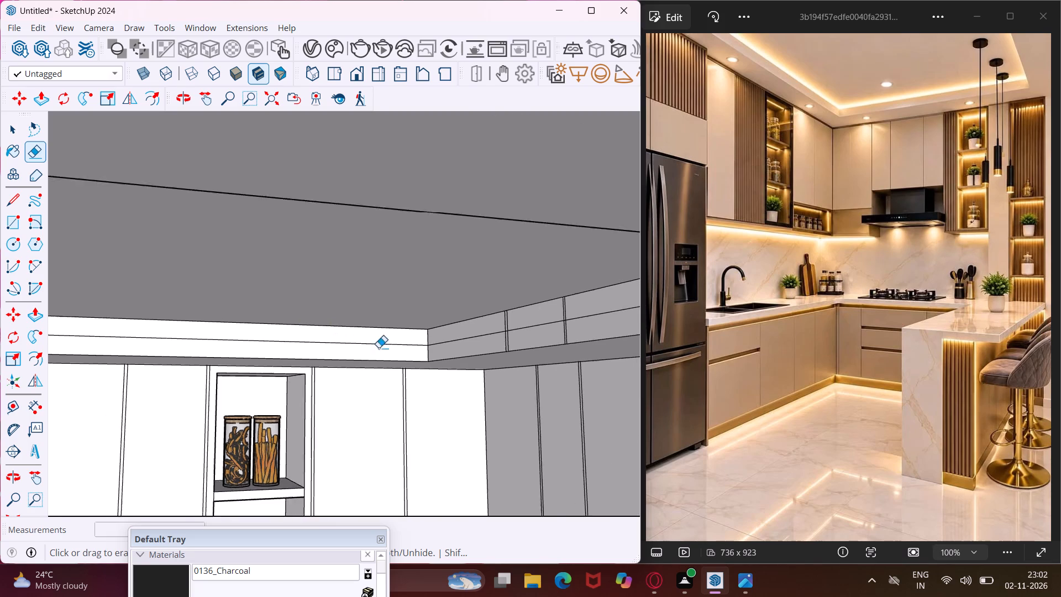
scroll(379, 348, down, 3)
scroll(556, 332, up, 4)
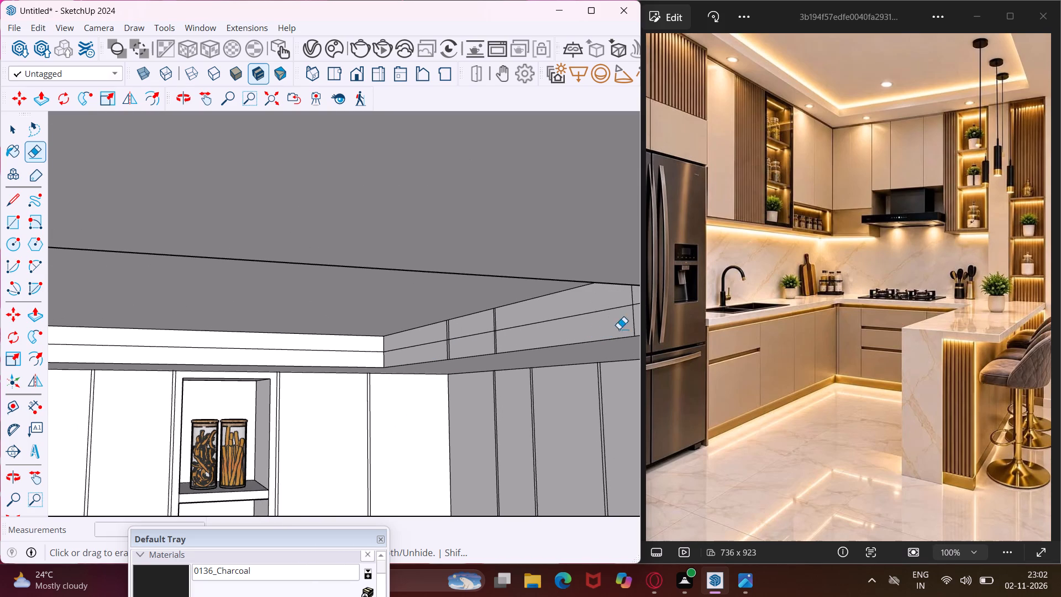
click(631, 320)
drag(626, 302, 628, 301)
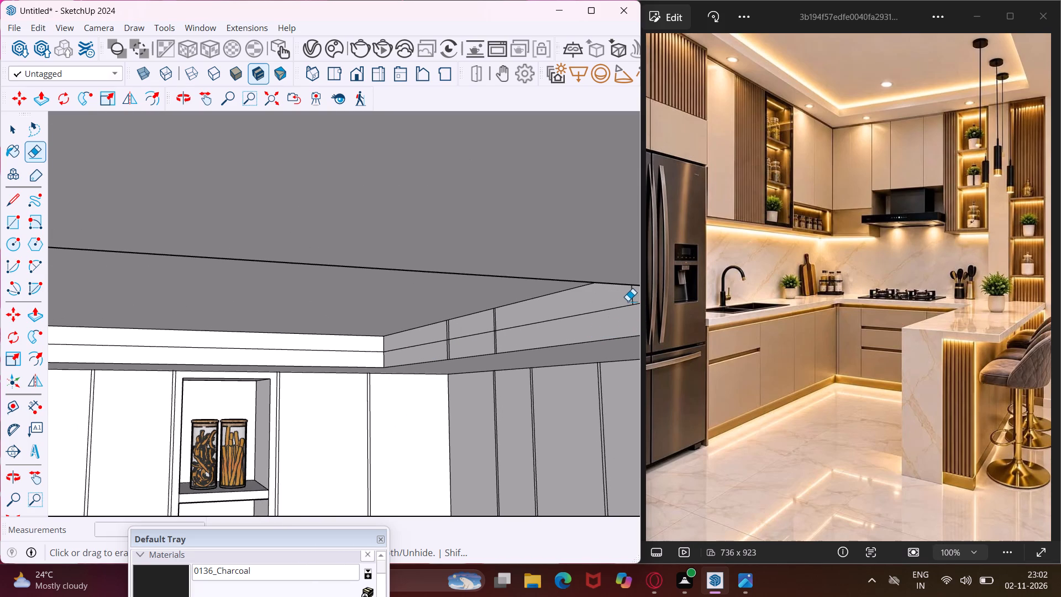
drag(628, 301, 631, 301)
click(634, 294)
Erase the two remaining pairs of vertical lines from both bands of the adjoining recess side.
scroll(434, 342, up, 3)
drag(438, 332, 462, 326)
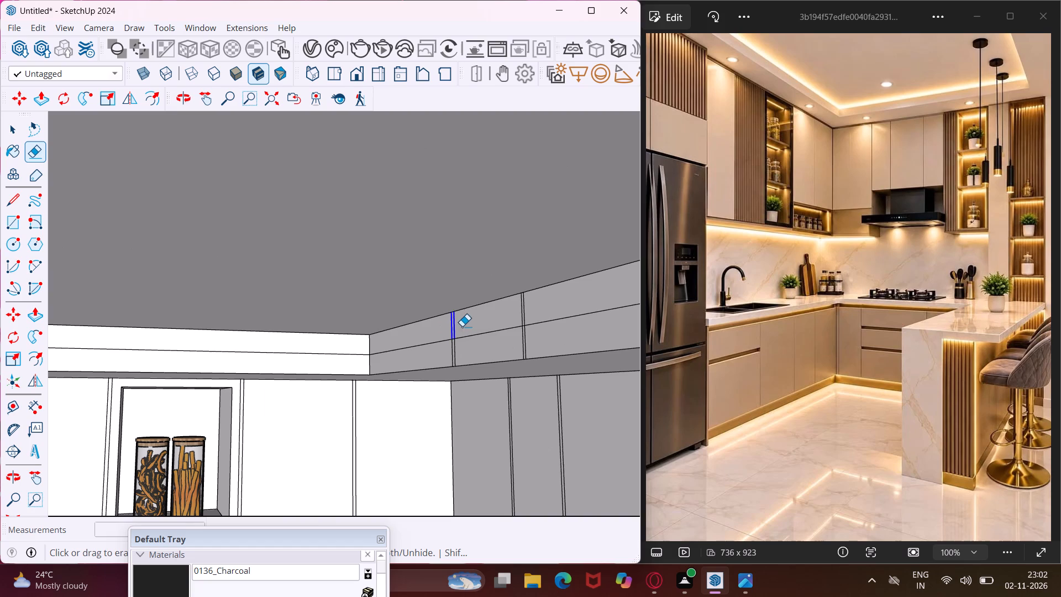
drag(462, 326, 465, 326)
drag(508, 318, 524, 317)
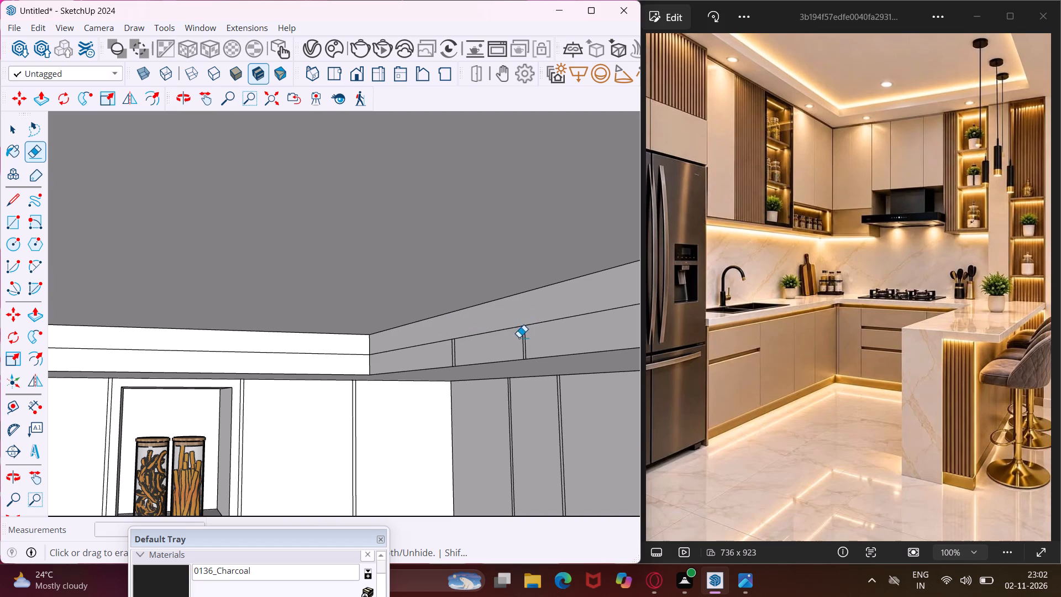
drag(514, 337, 530, 338)
drag(448, 351, 463, 352)
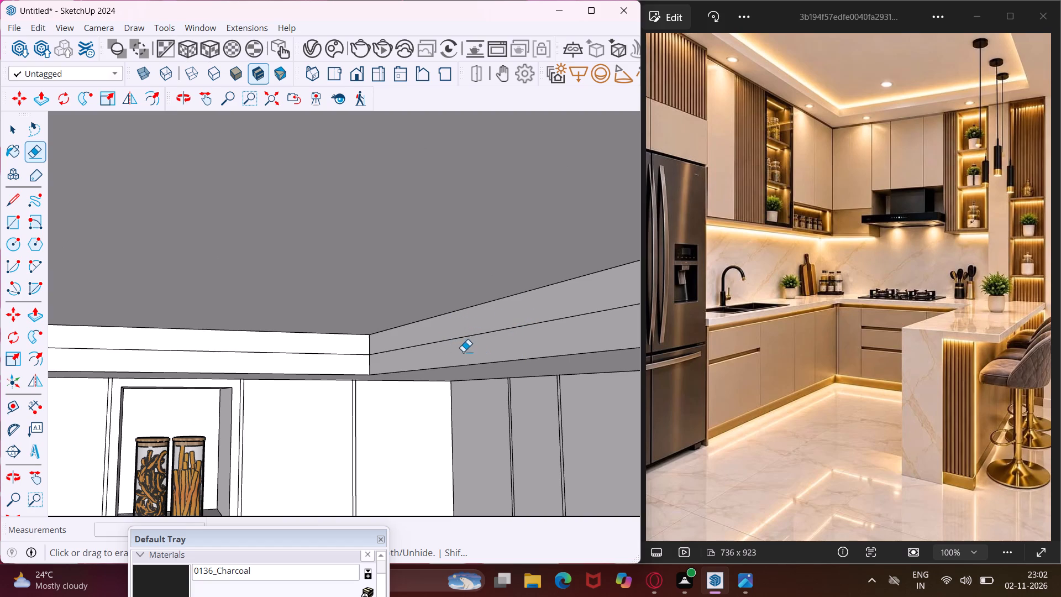
Erase the vertical lines near the outer corner from both bands of the ceiling recess side above the open shelves.
scroll(381, 346, down, 13)
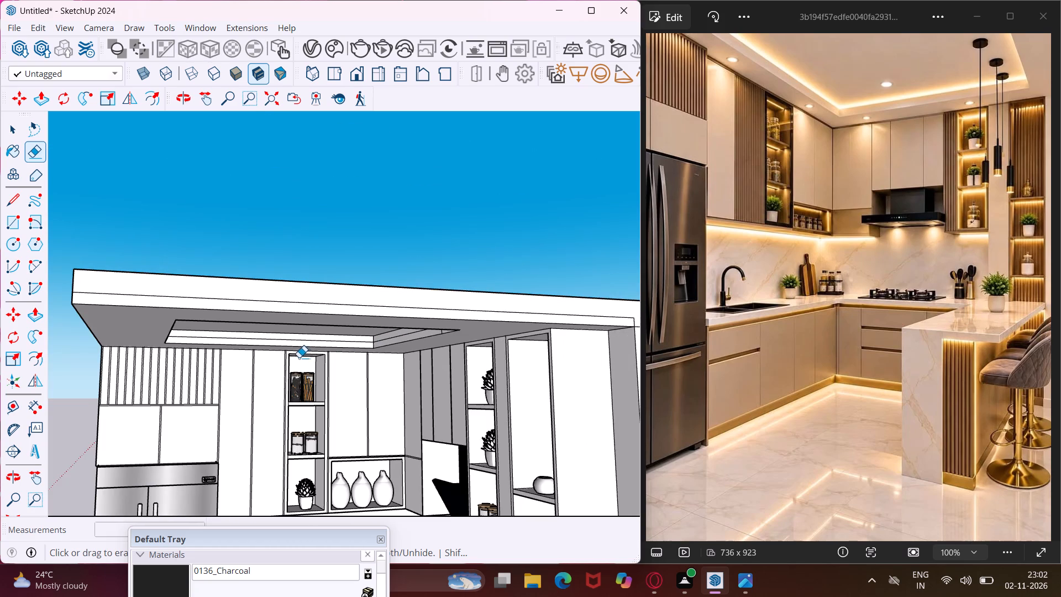
middle_drag(301, 358, 557, 348)
scroll(532, 342, up, 2)
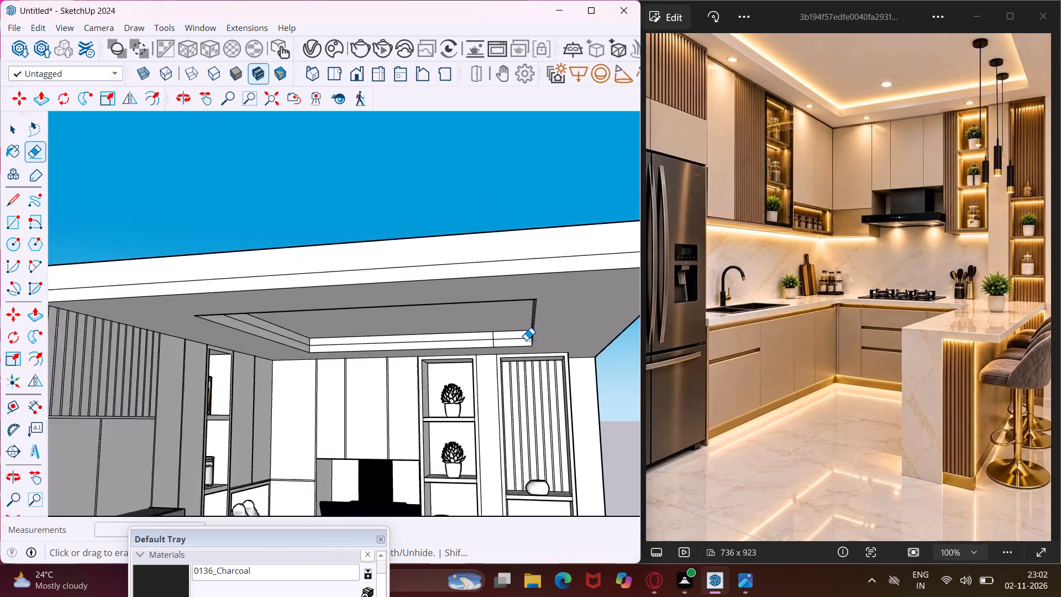
scroll(526, 340, up, 17)
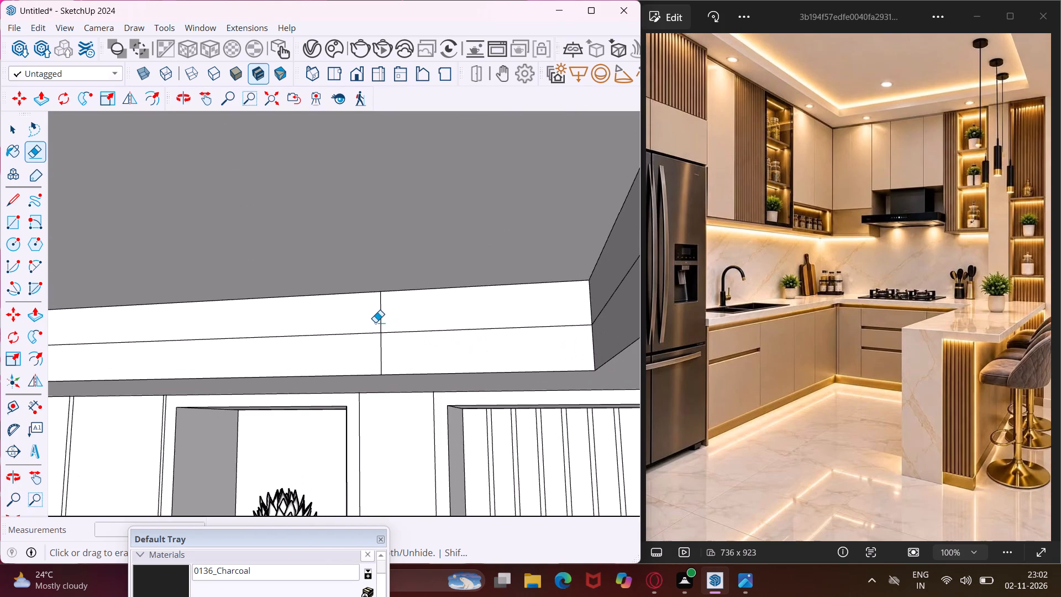
drag(373, 320, 401, 326)
drag(379, 341, 390, 347)
scroll(245, 355, down, 6)
scroll(213, 312, down, 16)
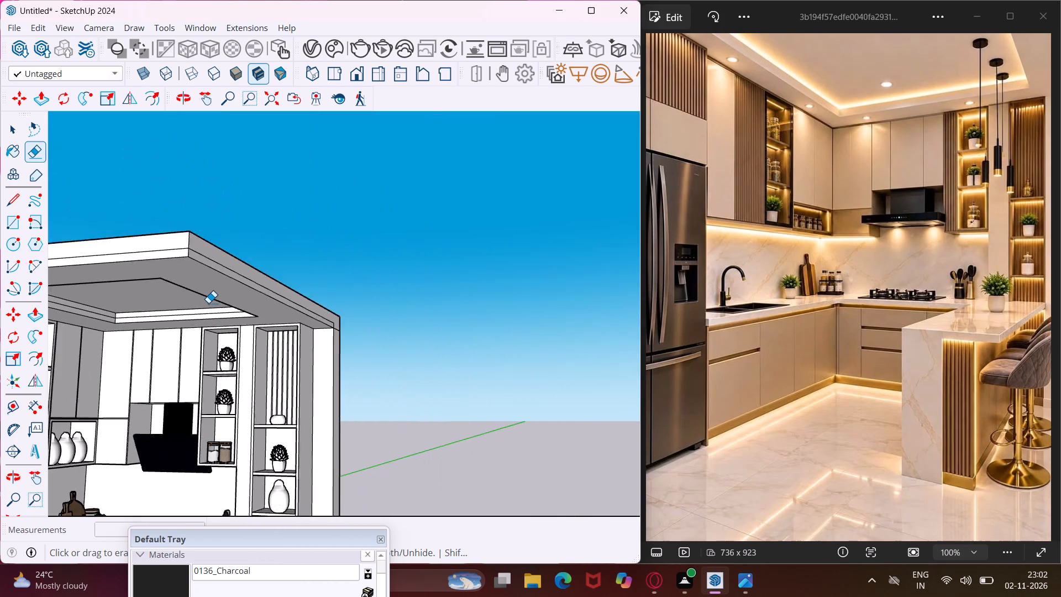
scroll(208, 303, down, 11)
key(Escape)
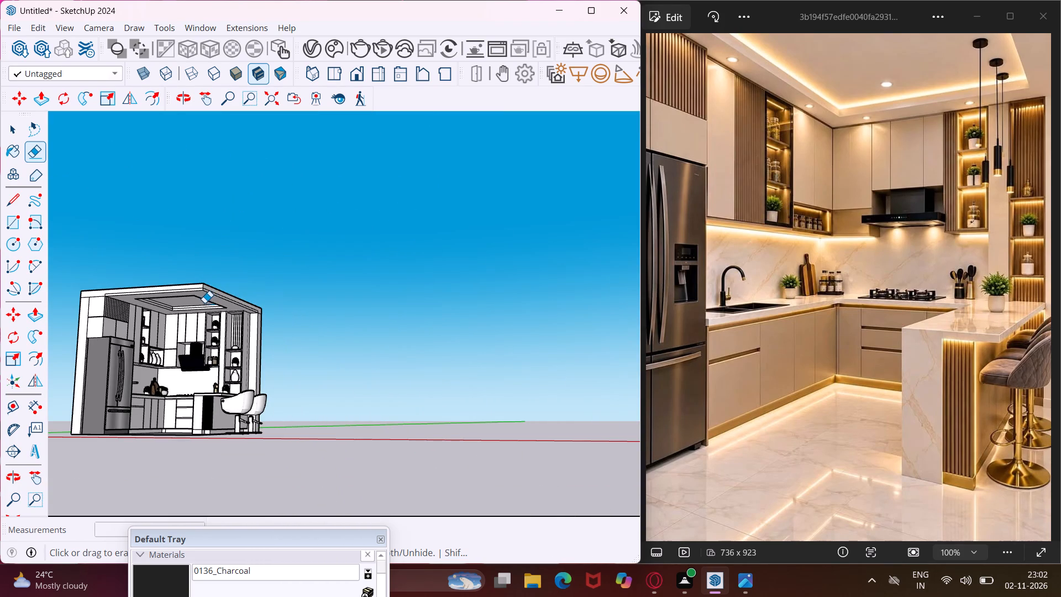
Examine the ceiling recess and the open shelving niches beneath it from inside the room.
key(space)
scroll(93, 326, up, 5)
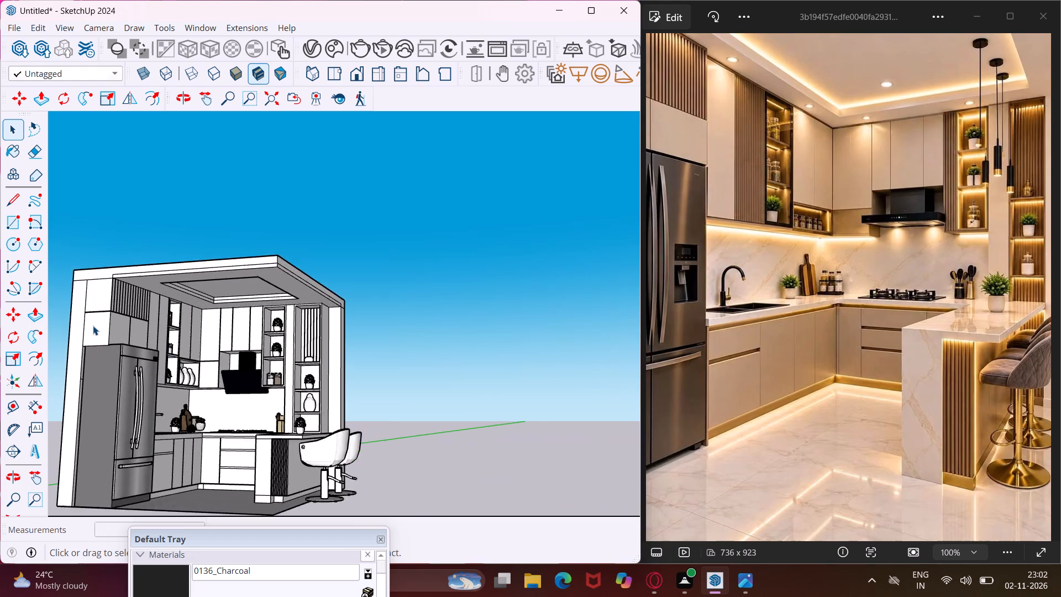
scroll(93, 326, up, 5)
scroll(181, 350, up, 4)
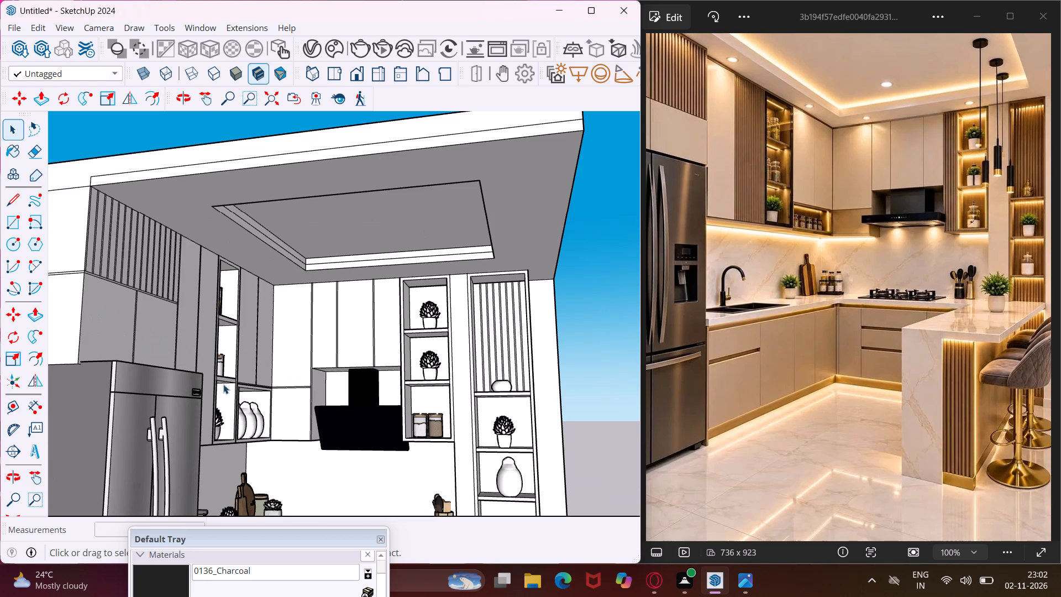
middle_drag(246, 402, 346, 368)
scroll(346, 368, up, 1)
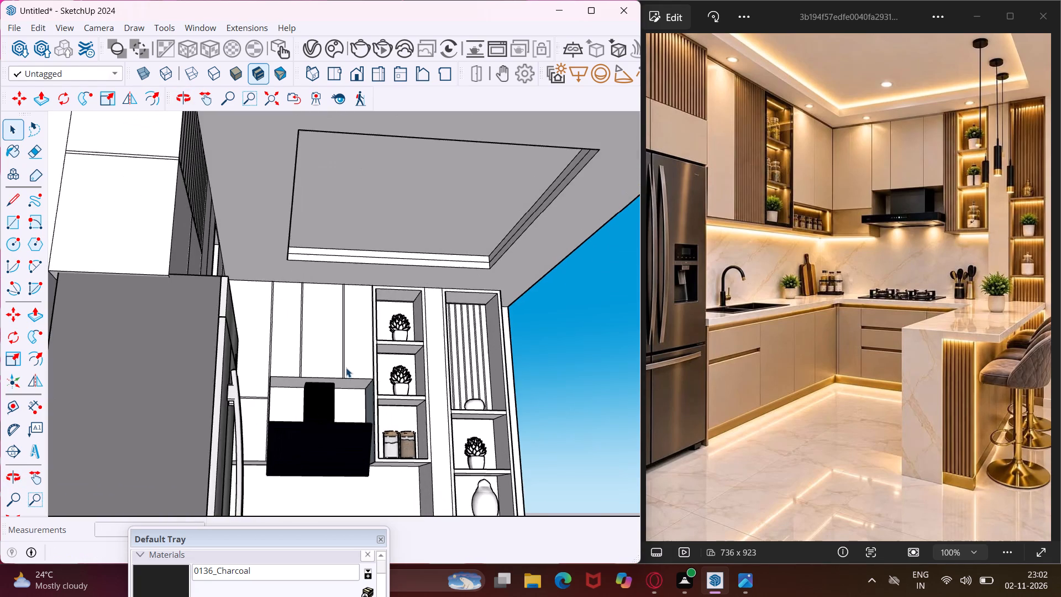
scroll(346, 368, up, 4)
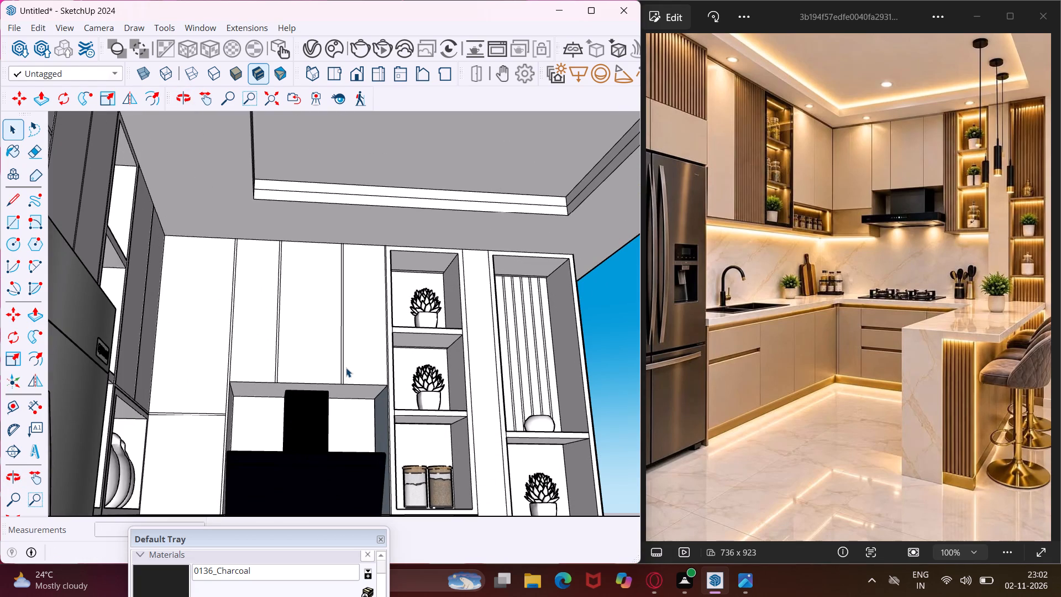
scroll(241, 327, down, 3)
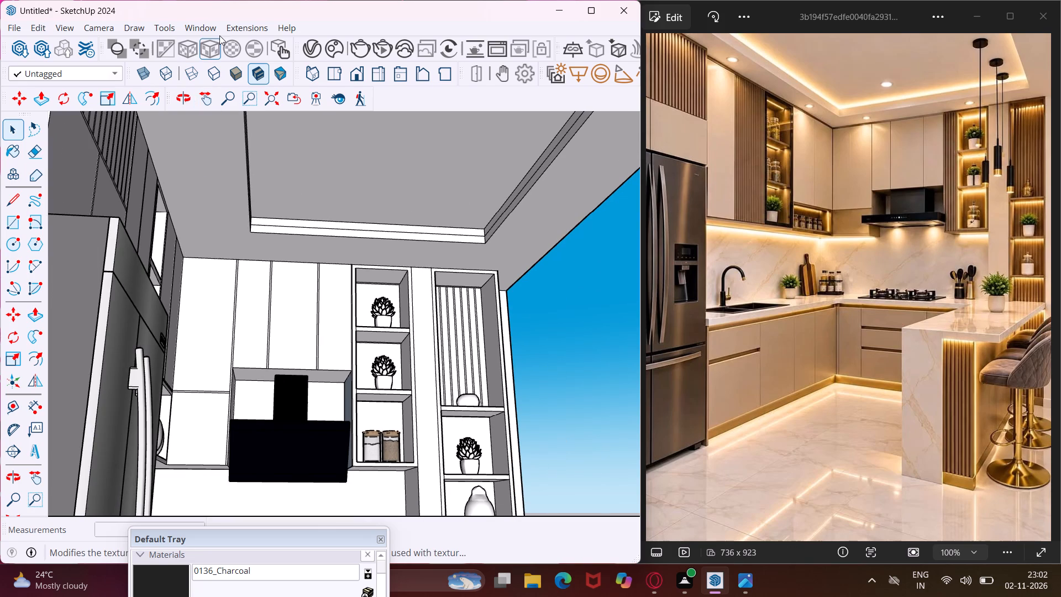
Create a new Emissive material in the V-Ray Asset Editor.
click(318, 48)
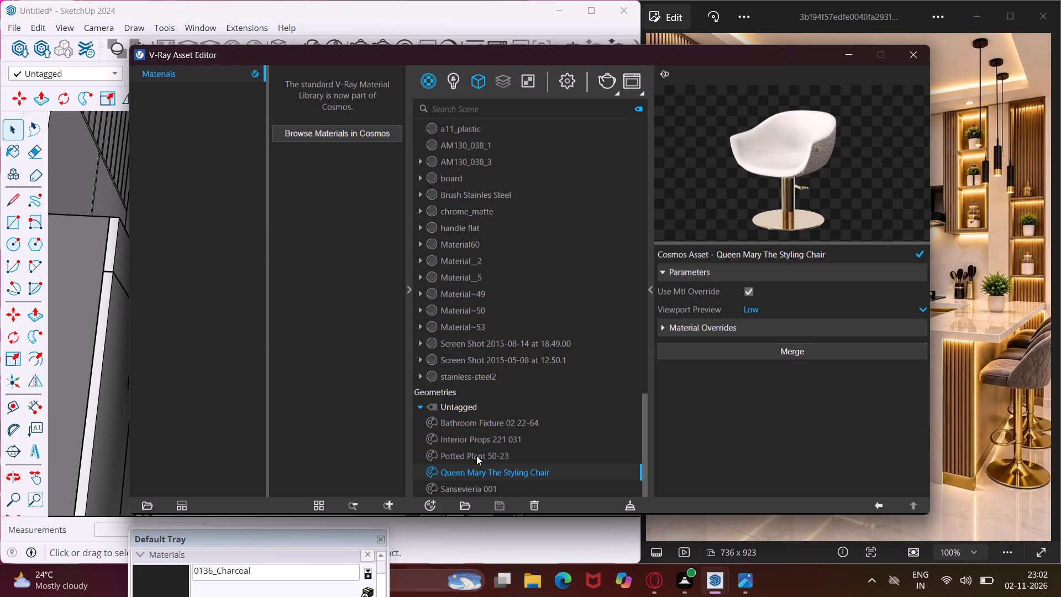
click(428, 505)
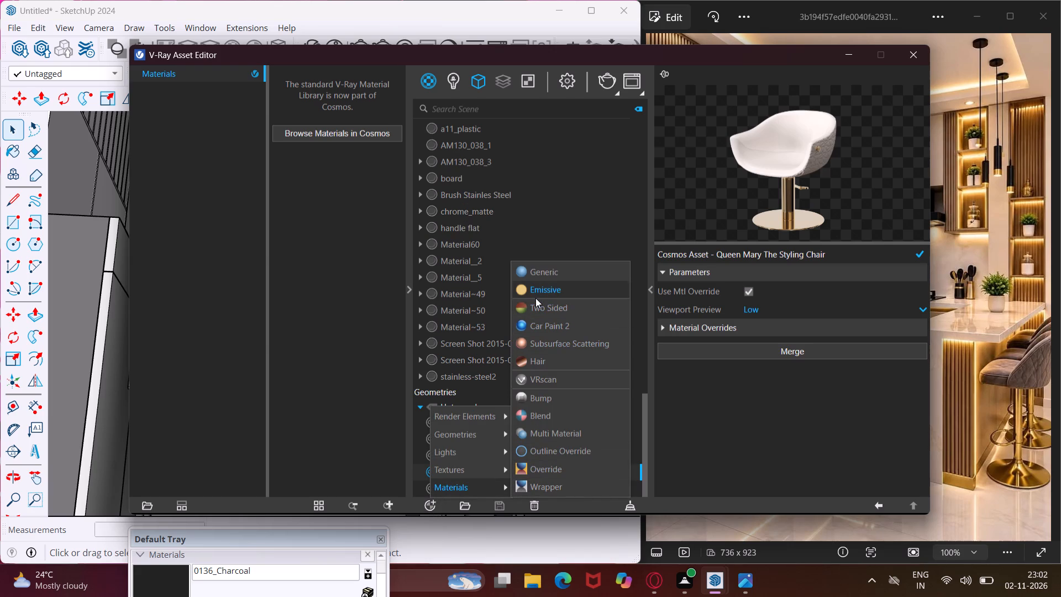
click(535, 298)
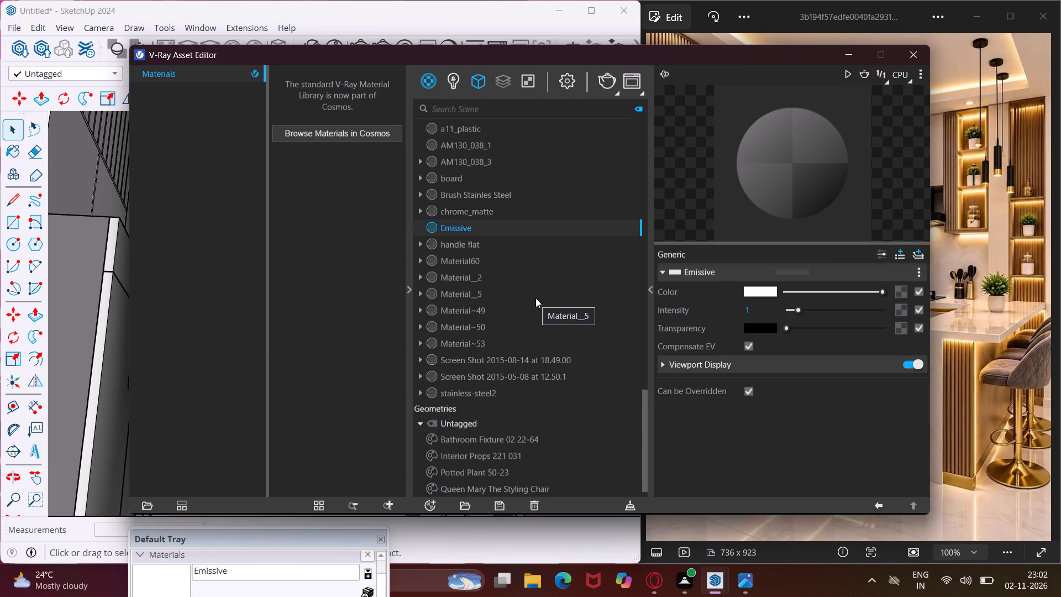
Set the Emissive material's colour to a pale yellow of about R 0.864, G 0.886, B 0.719.
click(768, 292)
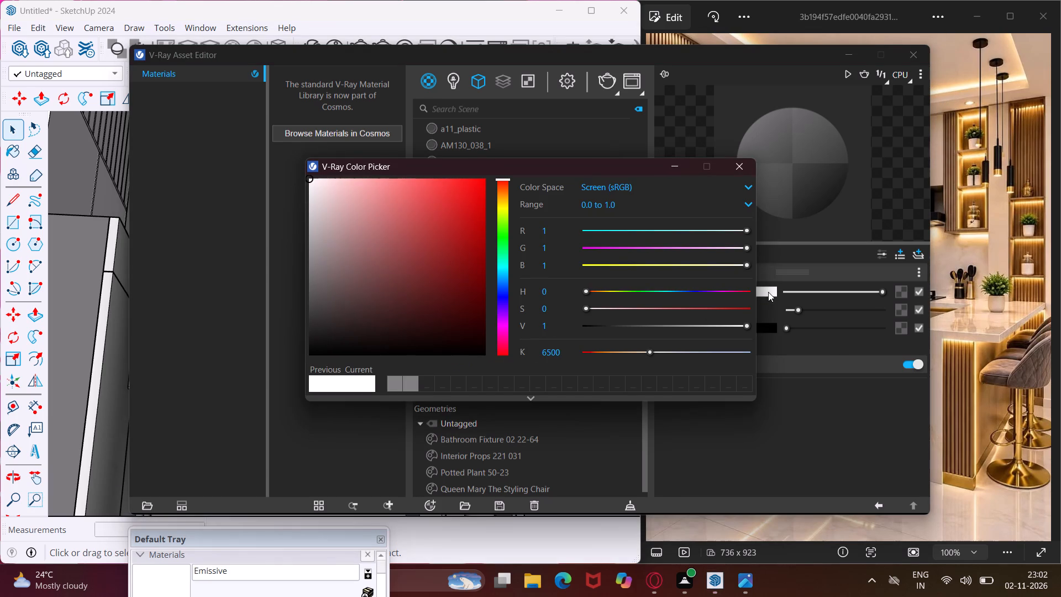
click(501, 212)
click(343, 199)
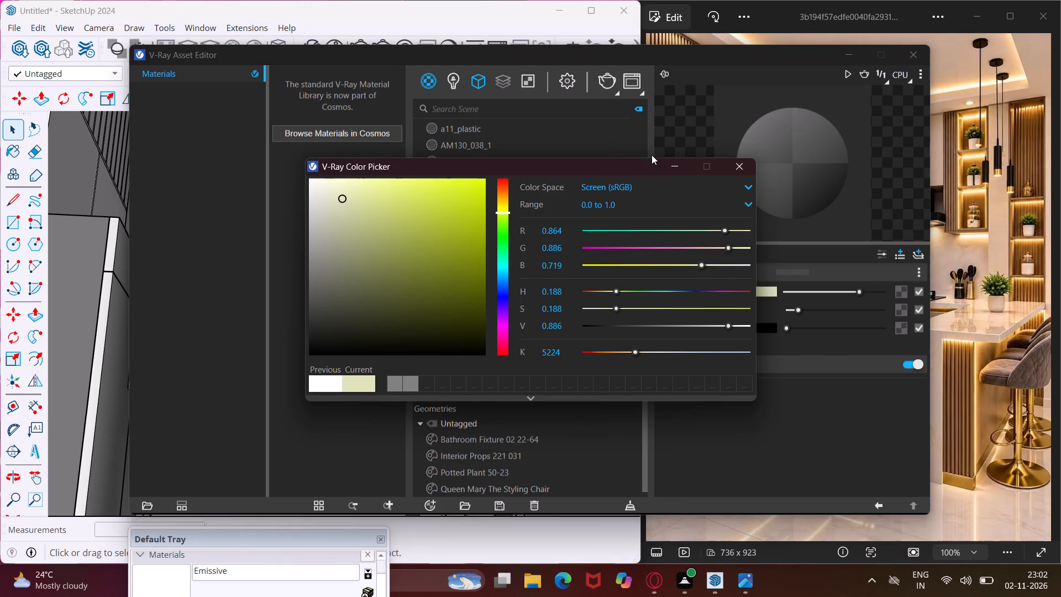
click(677, 163)
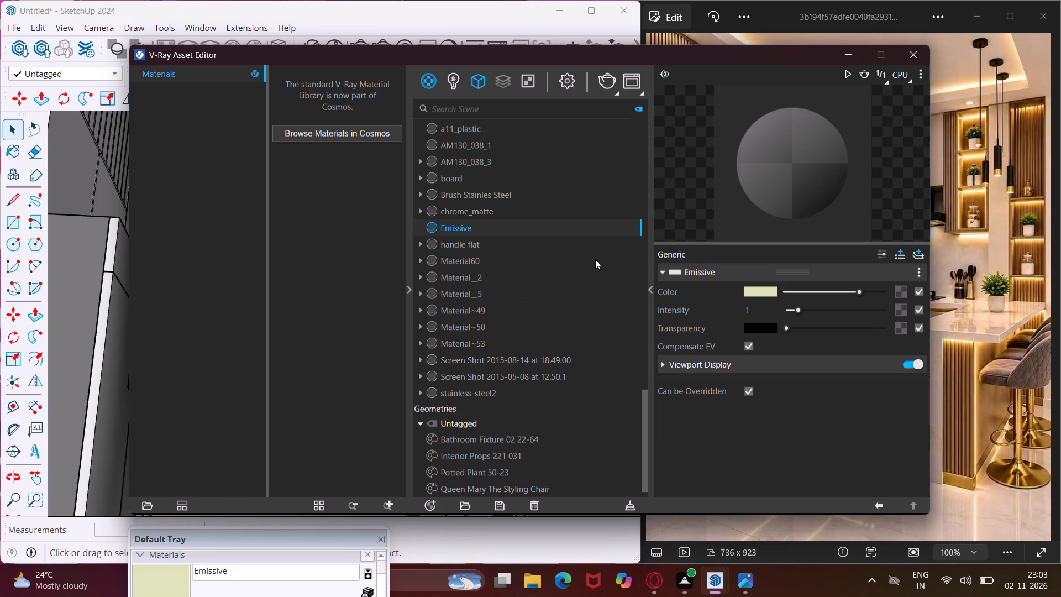
double_click(581, 231)
click(837, 60)
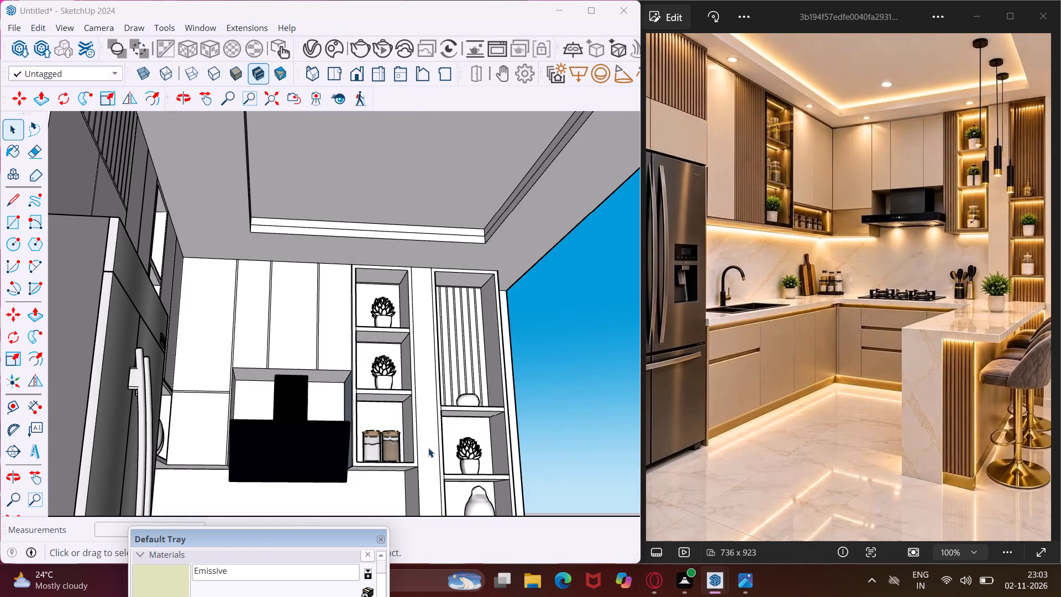
Paint the thin strip at the upper back edge of the top plant niche with the Emissive material.
click(177, 574)
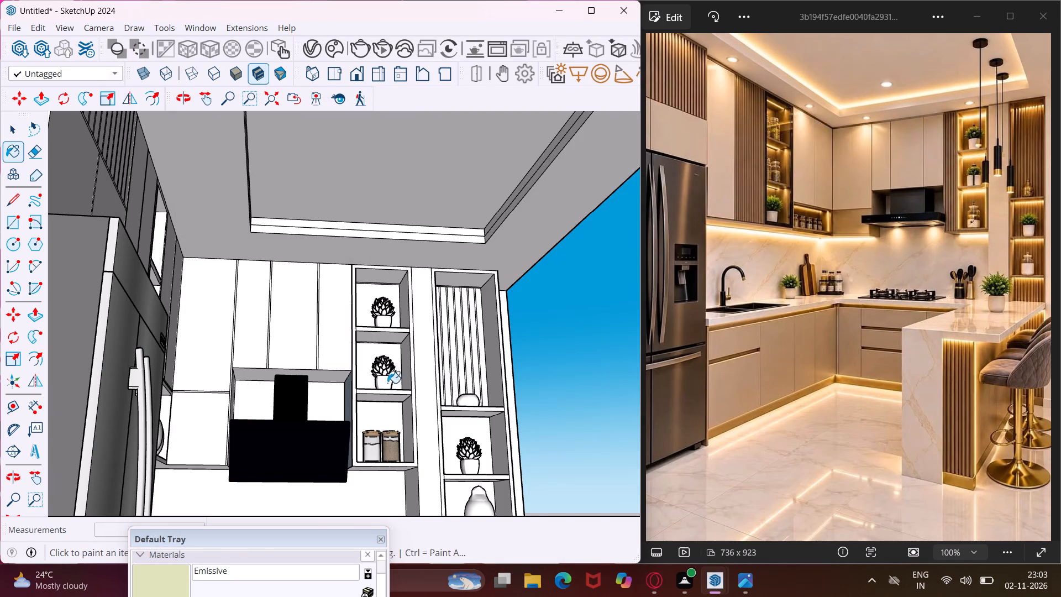
scroll(376, 302, up, 15)
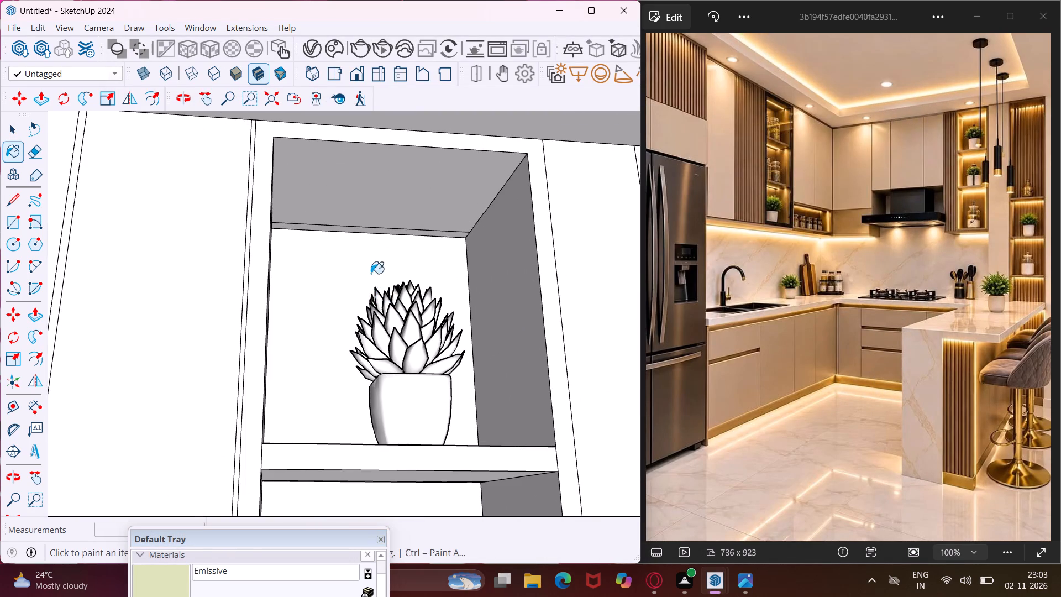
click(382, 234)
scroll(382, 234, up, 5)
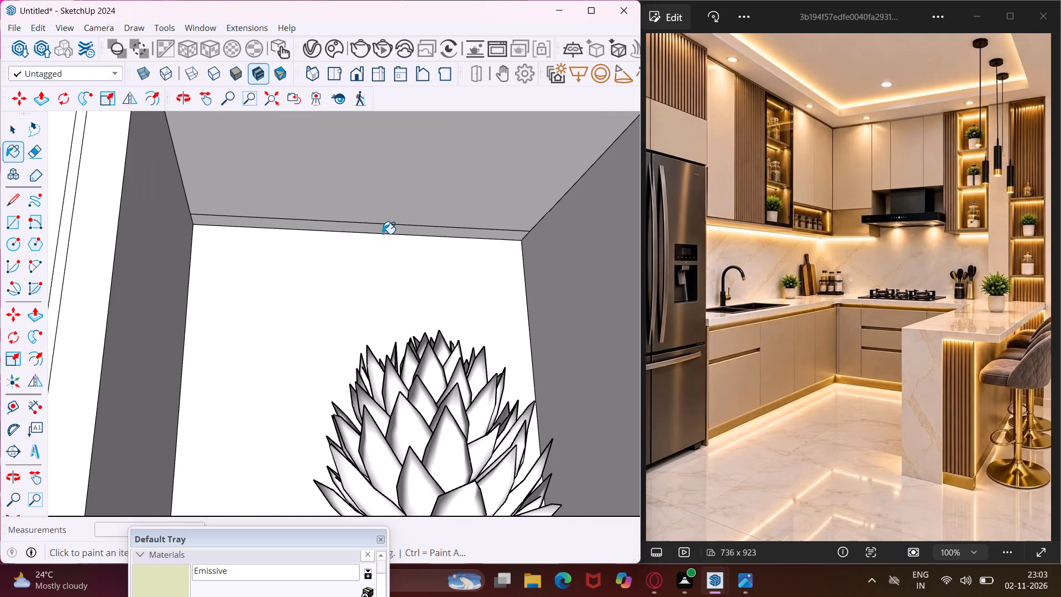
click(382, 234)
click(371, 234)
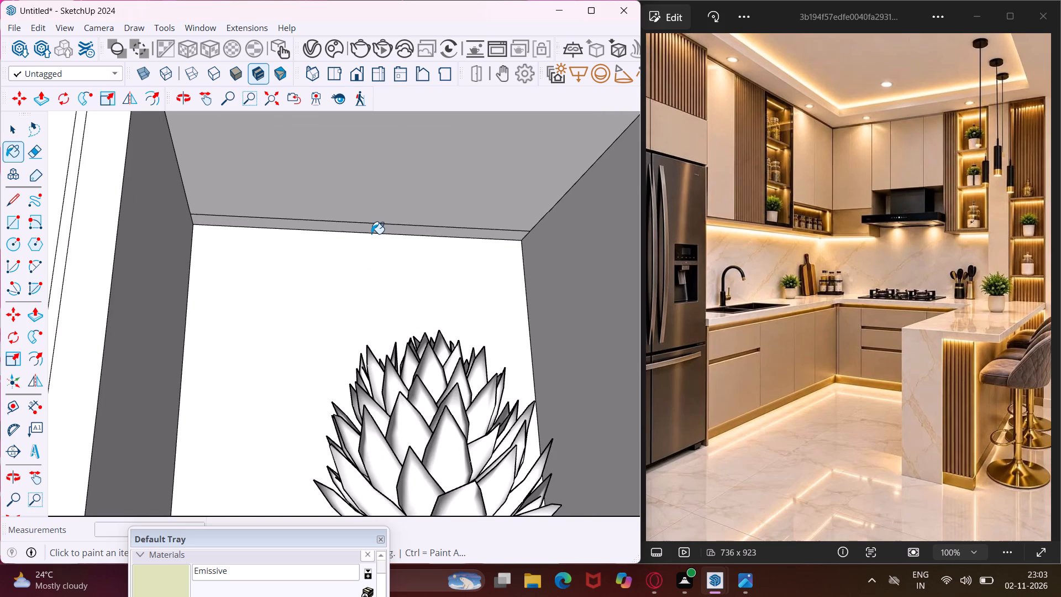
scroll(370, 233, up, 5)
click(367, 231)
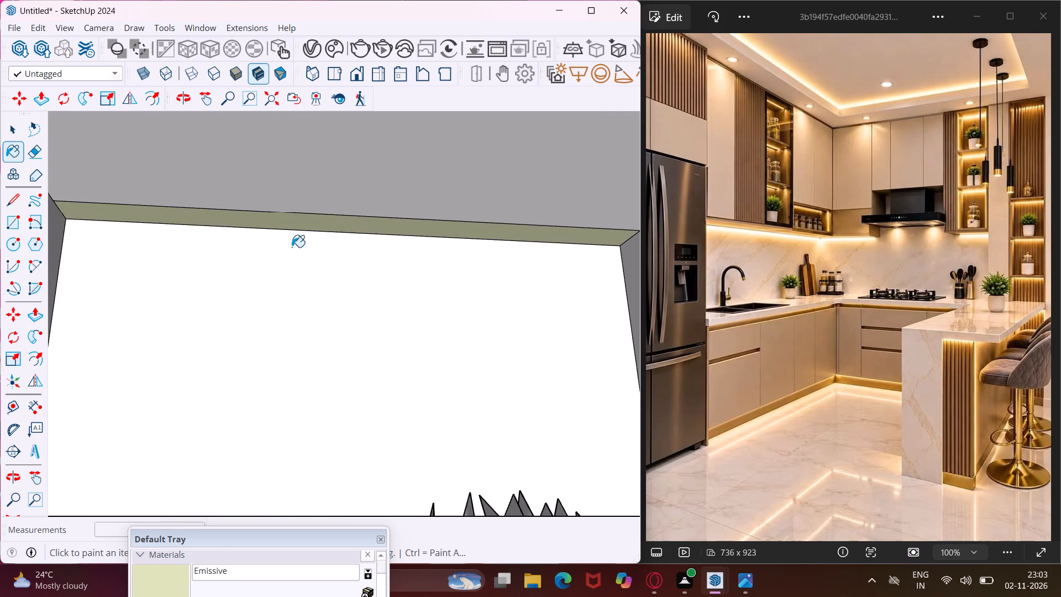
Paint the thin strip under the shelf in the second plant niche with the Emissive material.
scroll(292, 247, down, 20)
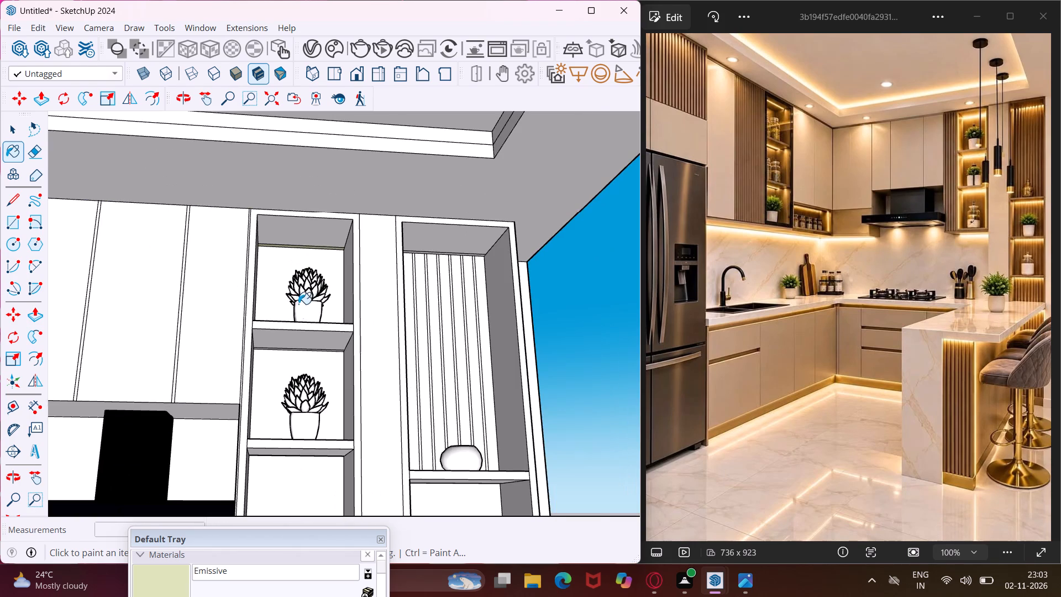
scroll(317, 358, up, 19)
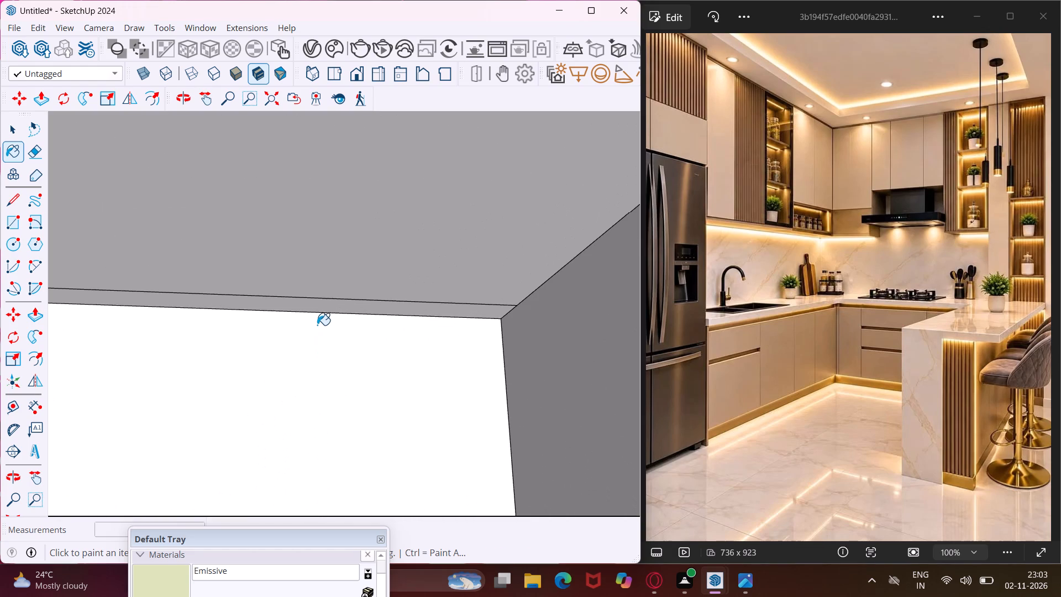
click(323, 305)
Paint the thin strip under the shelf above the storage jars with the Emissive material.
scroll(304, 327, down, 11)
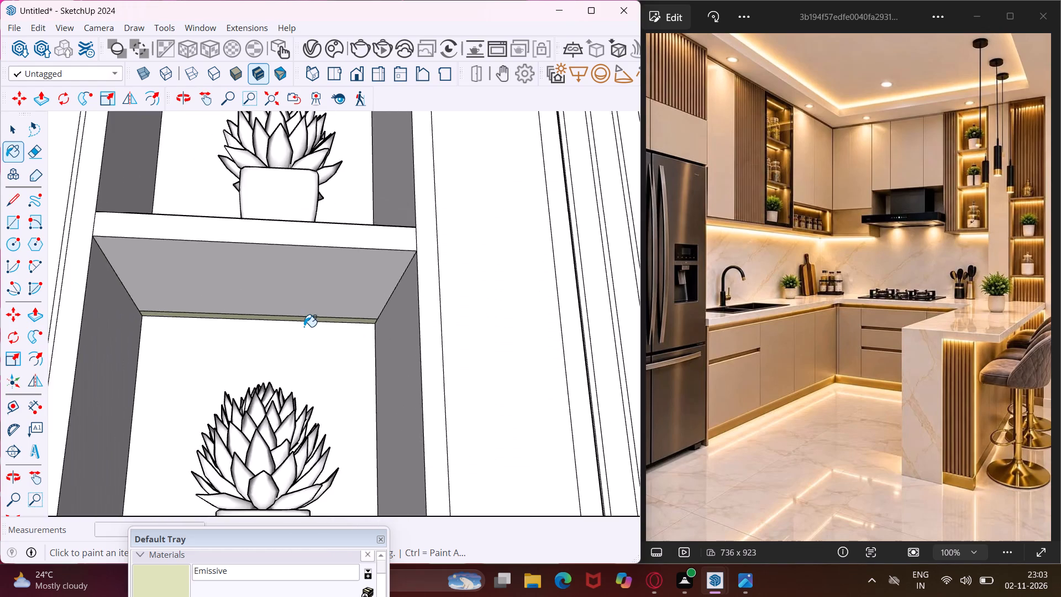
scroll(304, 327, down, 15)
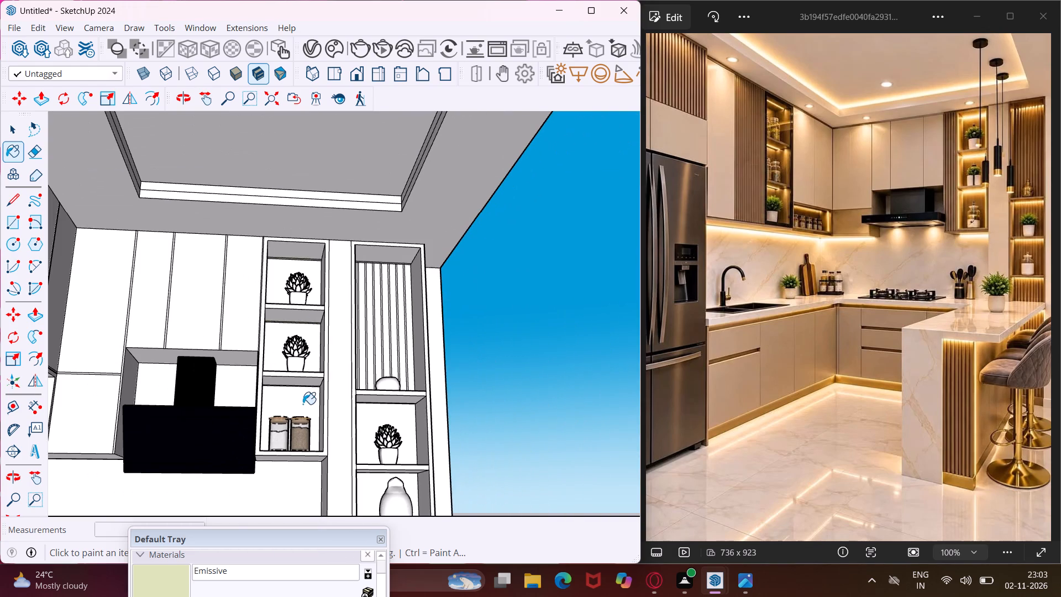
scroll(296, 403, up, 17)
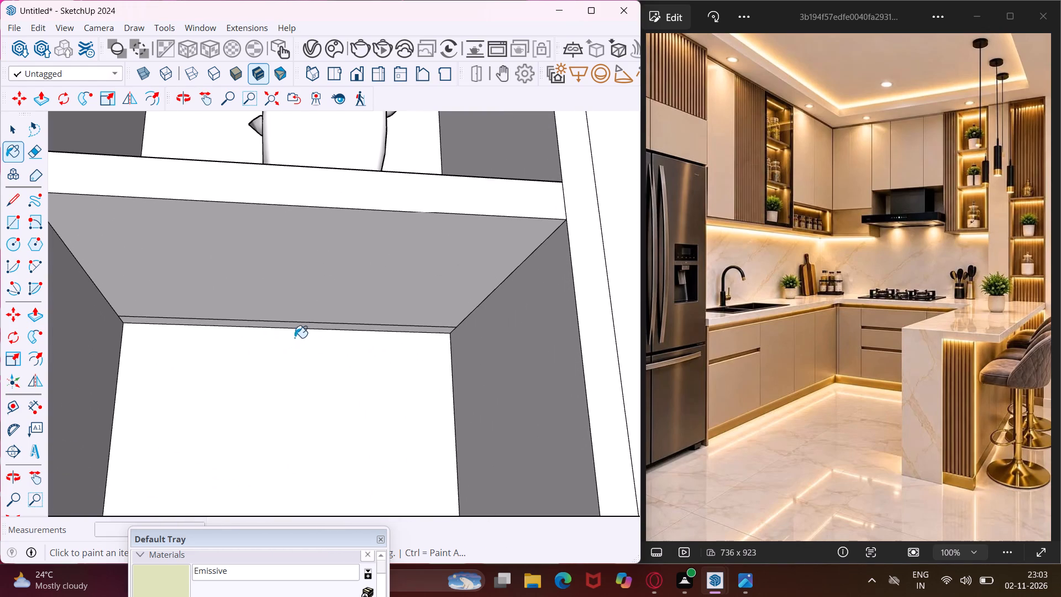
click(296, 326)
Apply Emissive to the thin strip under the shelf below the slatted niche, leaving the niche's back panel unpainted.
scroll(280, 341, down, 8)
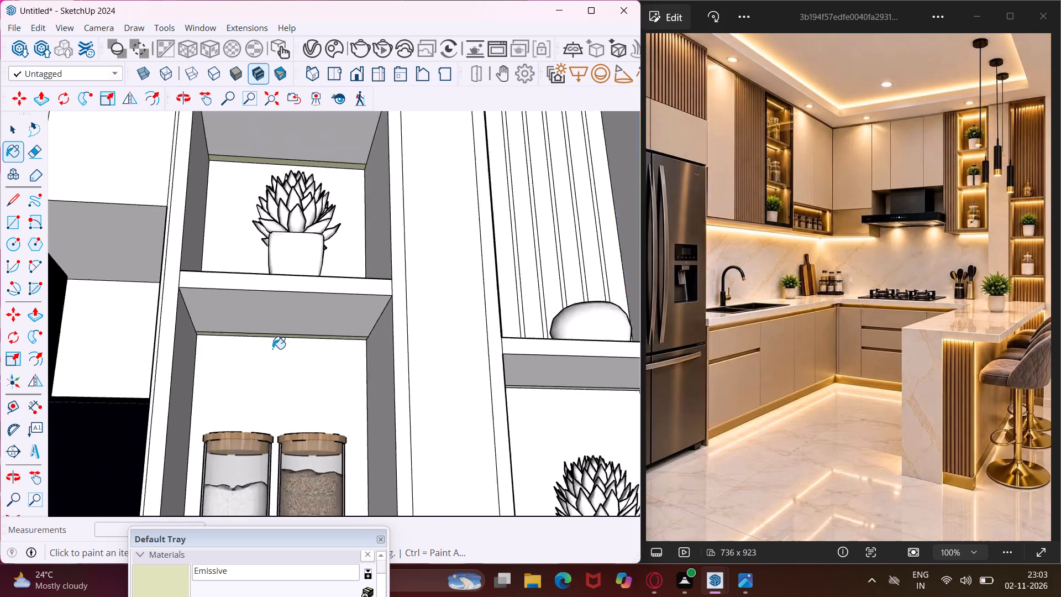
scroll(272, 349, down, 4)
scroll(401, 372, up, 11)
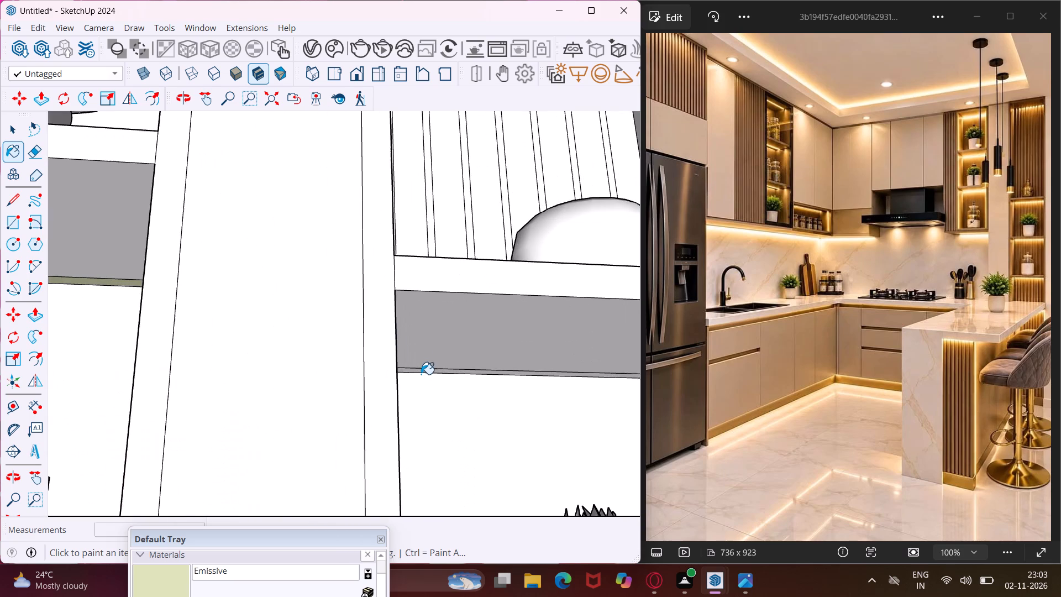
click(421, 374)
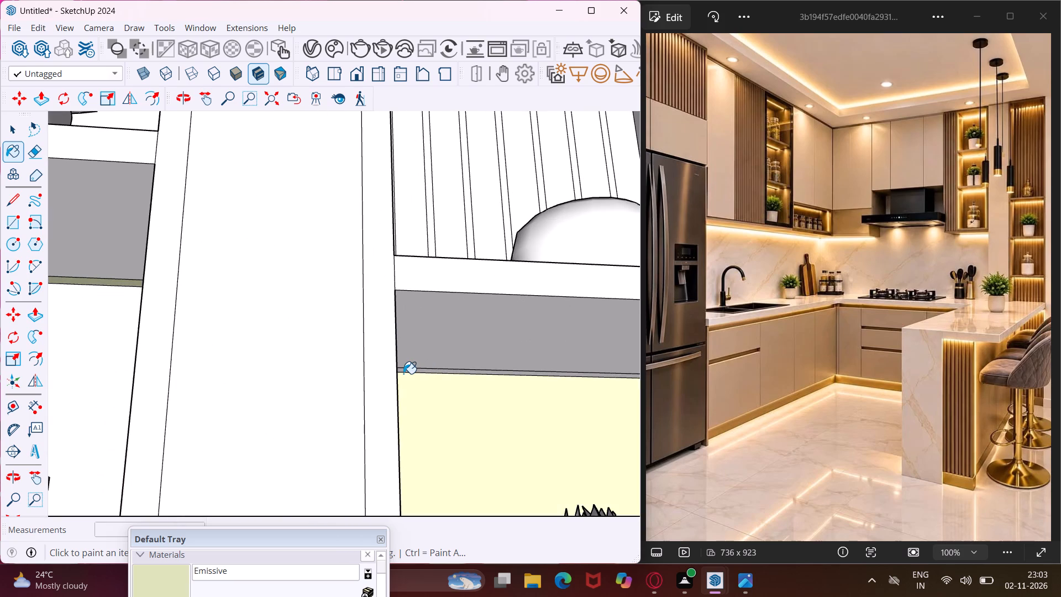
key(ctrl+z)
scroll(414, 371, up, 3)
click(414, 371)
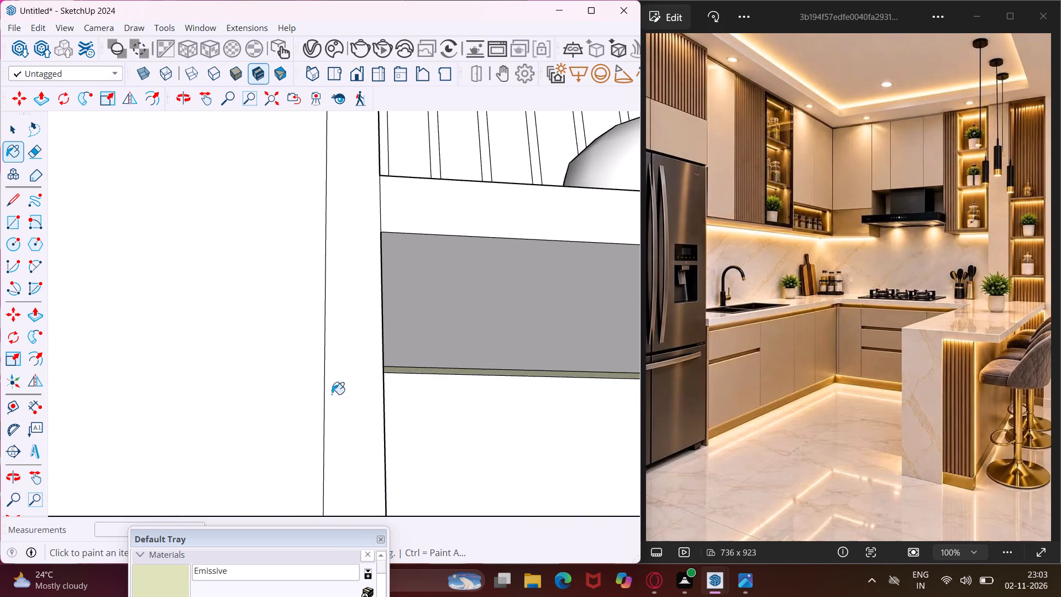
Paint the thin strip at the upper back edge of the tall slatted niche with the Emissive material.
scroll(325, 396, down, 17)
scroll(322, 396, down, 6)
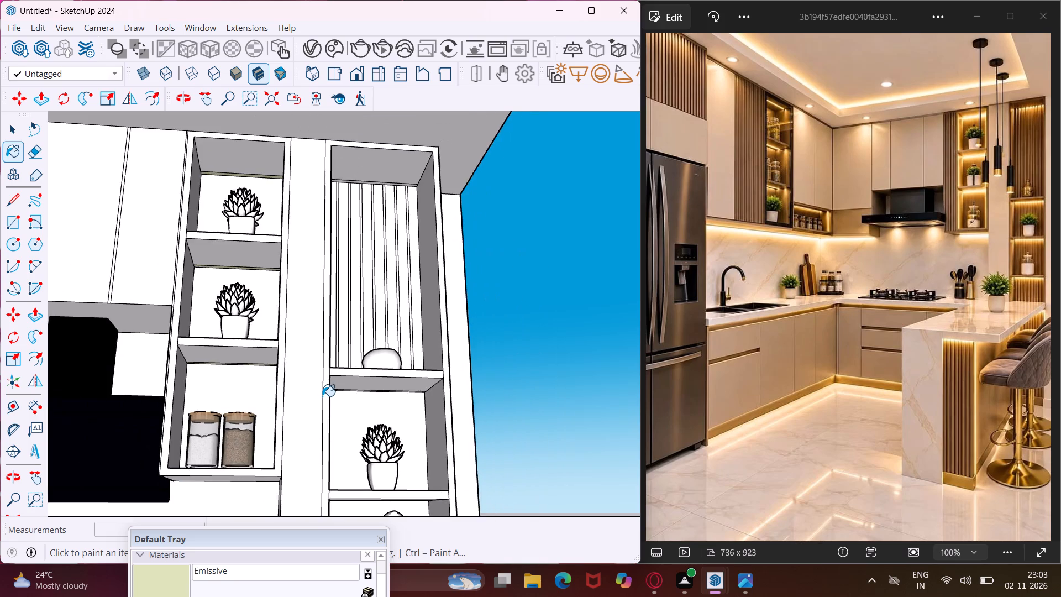
scroll(322, 396, down, 2)
scroll(348, 212, up, 10)
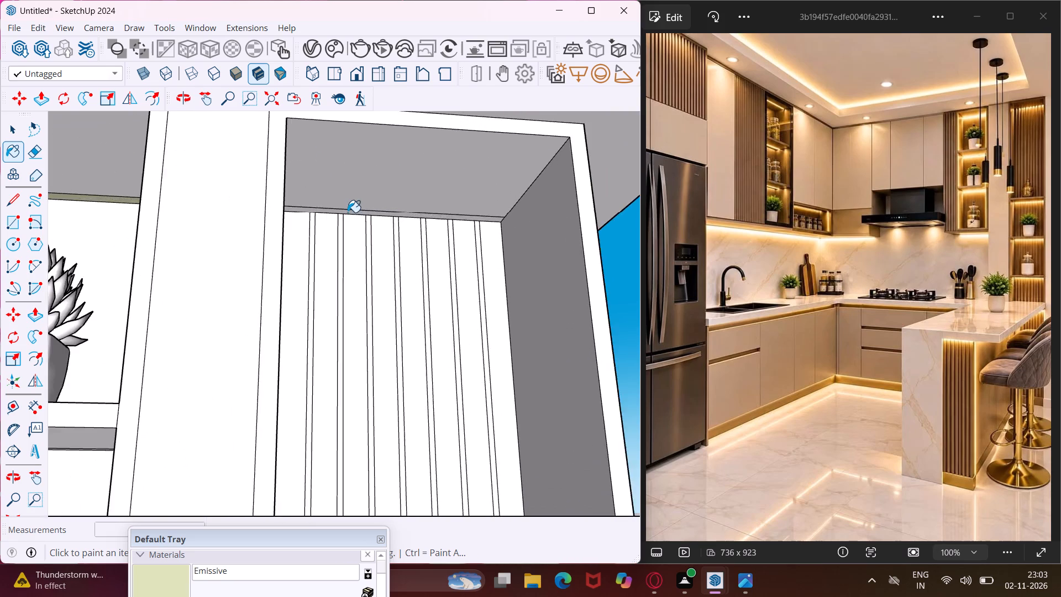
scroll(348, 212, up, 9)
click(348, 212)
scroll(321, 217, down, 6)
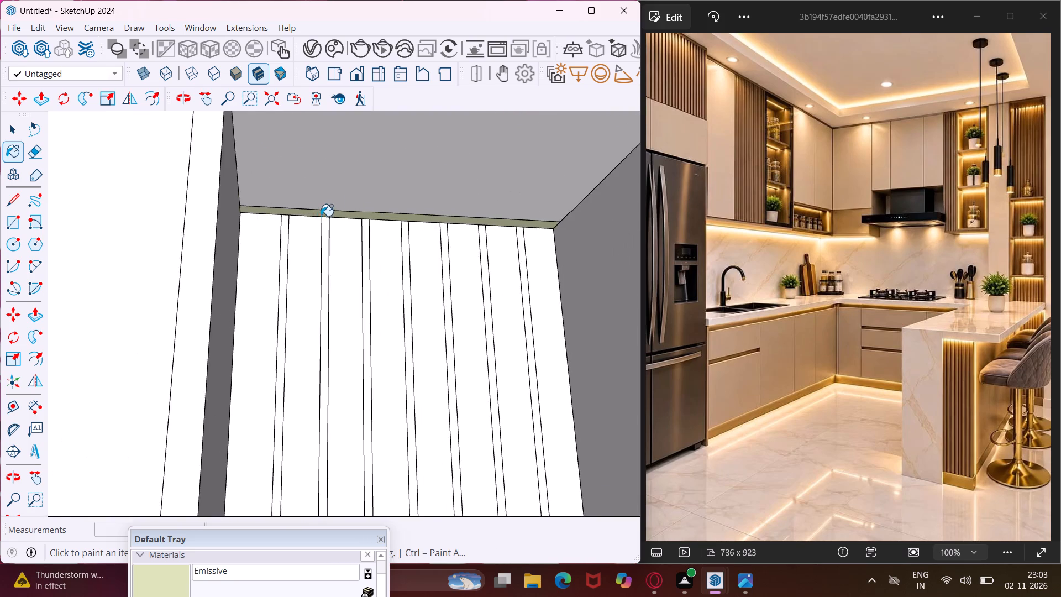
scroll(320, 214, down, 19)
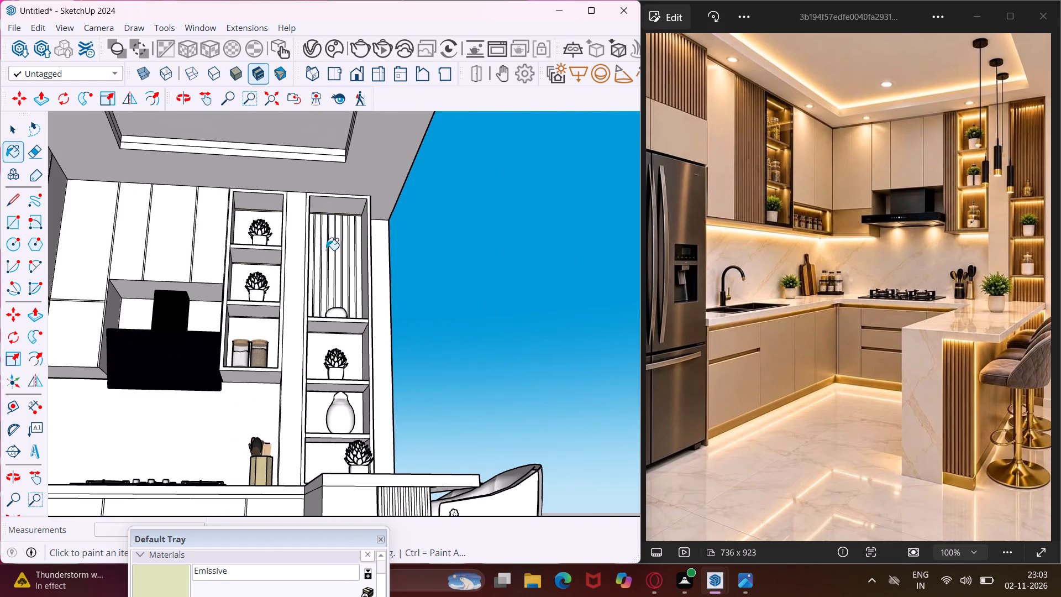
key(Escape)
key(space)
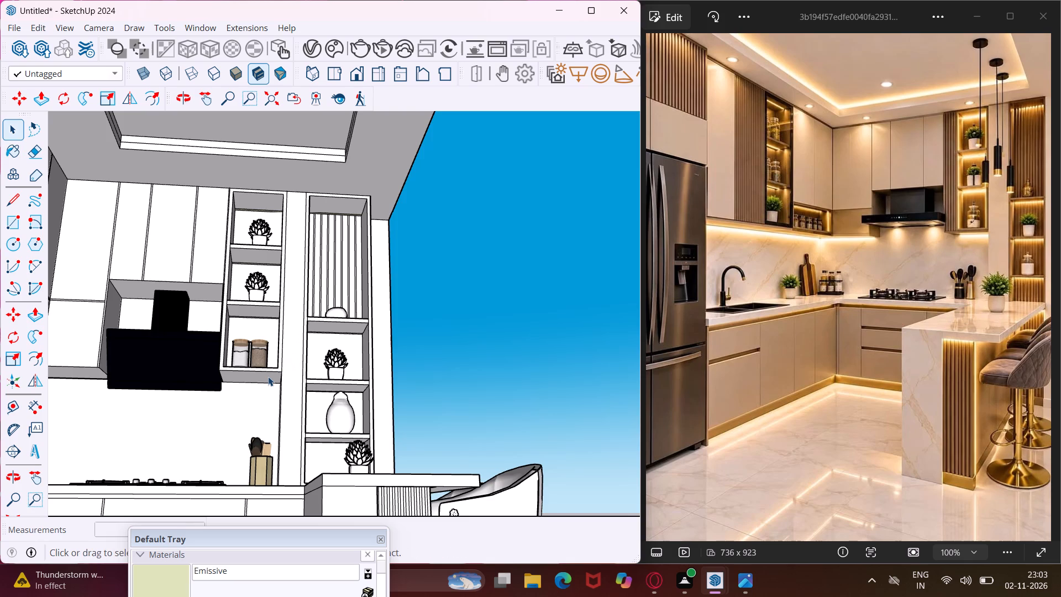
Copy the back edge of the underside of the open shelf unit holding the storage jars 1" inward to form a thin strip.
scroll(268, 376, up, 10)
click(228, 386)
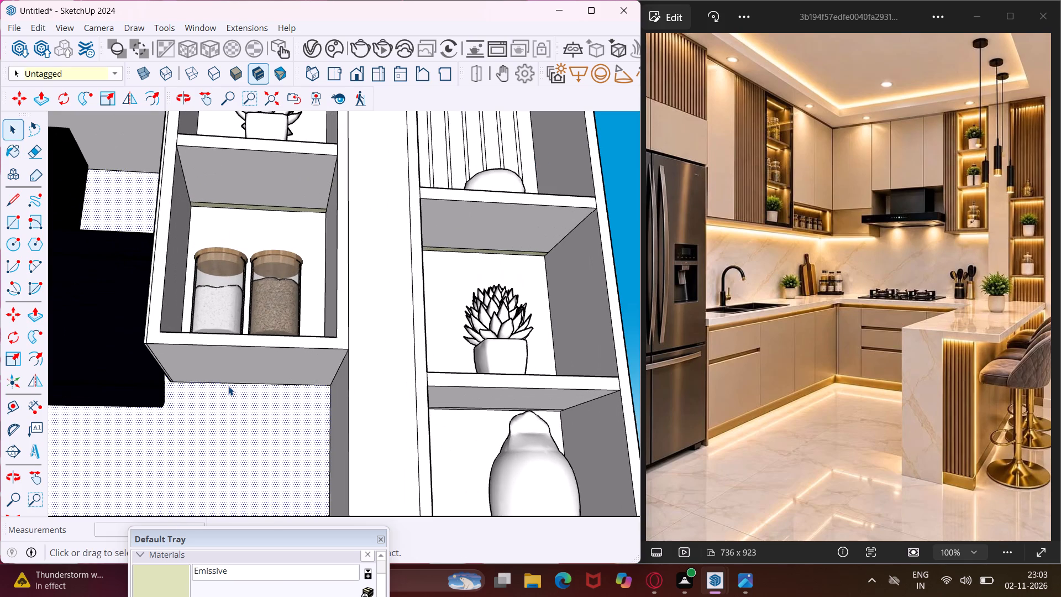
scroll(221, 385, up, 3)
click(174, 382)
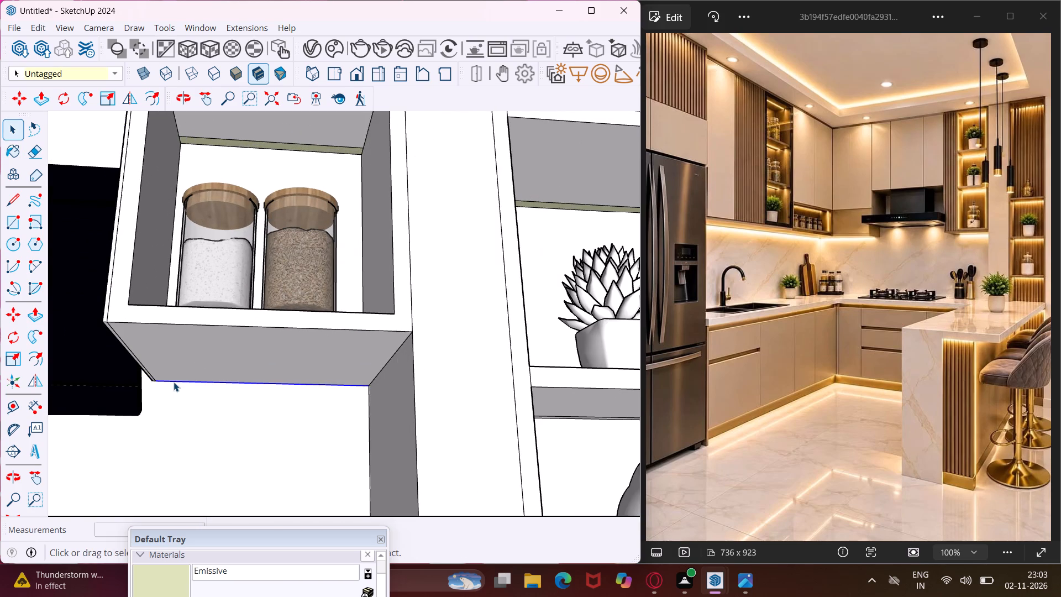
click(174, 382)
key(m)
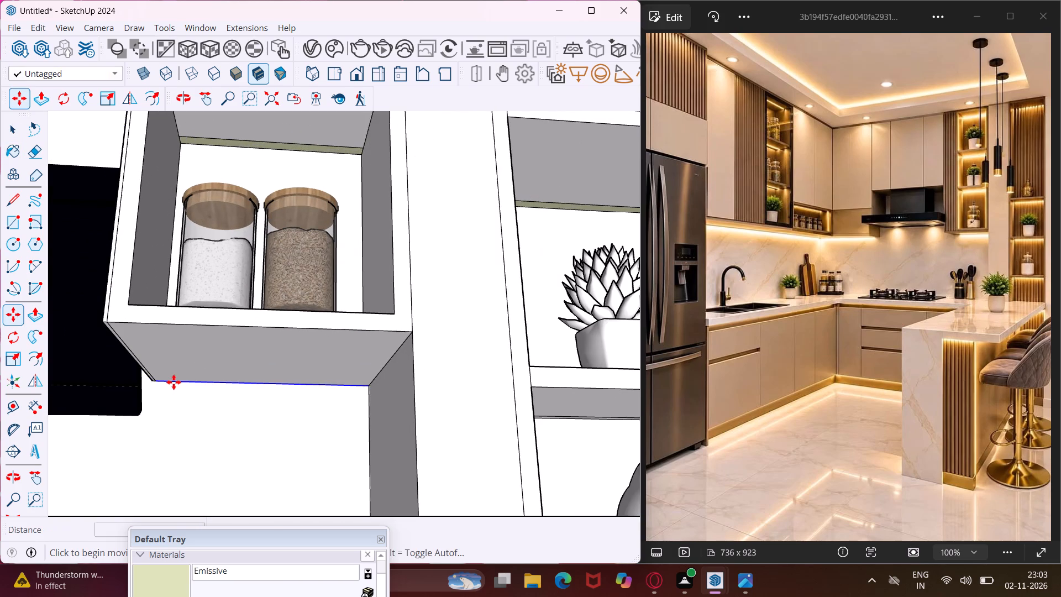
scroll(169, 383, up, 7)
click(143, 380)
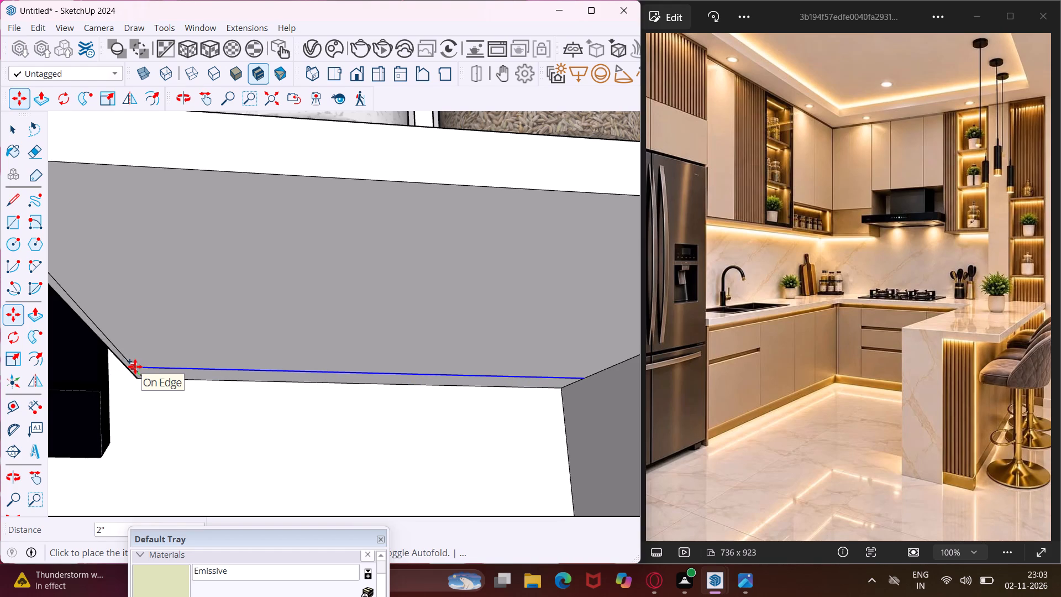
key(1)
key(shift+quotedbl)
key(Return)
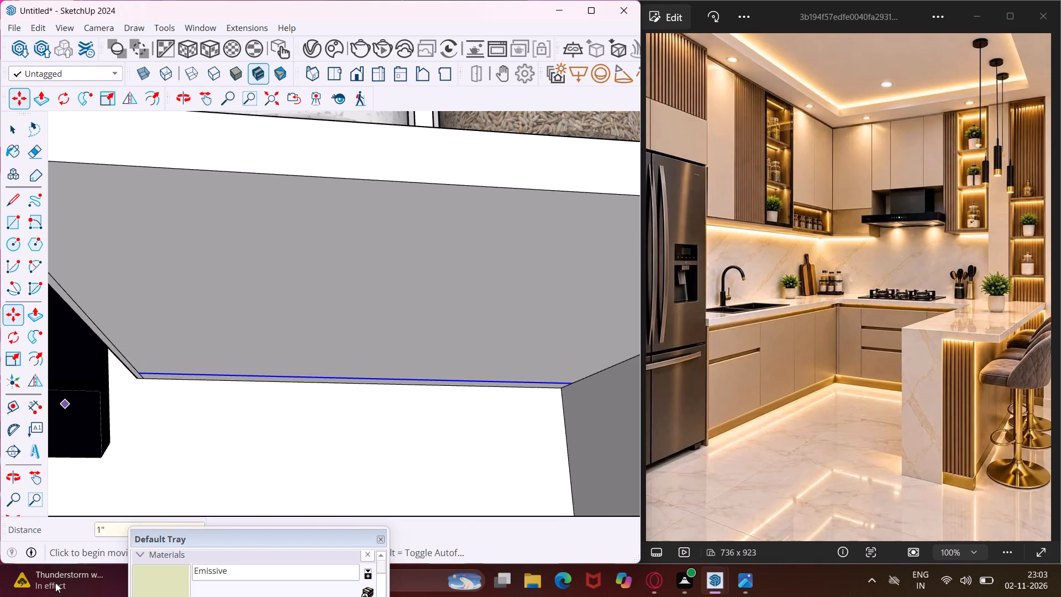
Paint the new thin strip beneath the storage jar shelf unit with the Emissive material.
click(164, 581)
scroll(200, 495, up, 4)
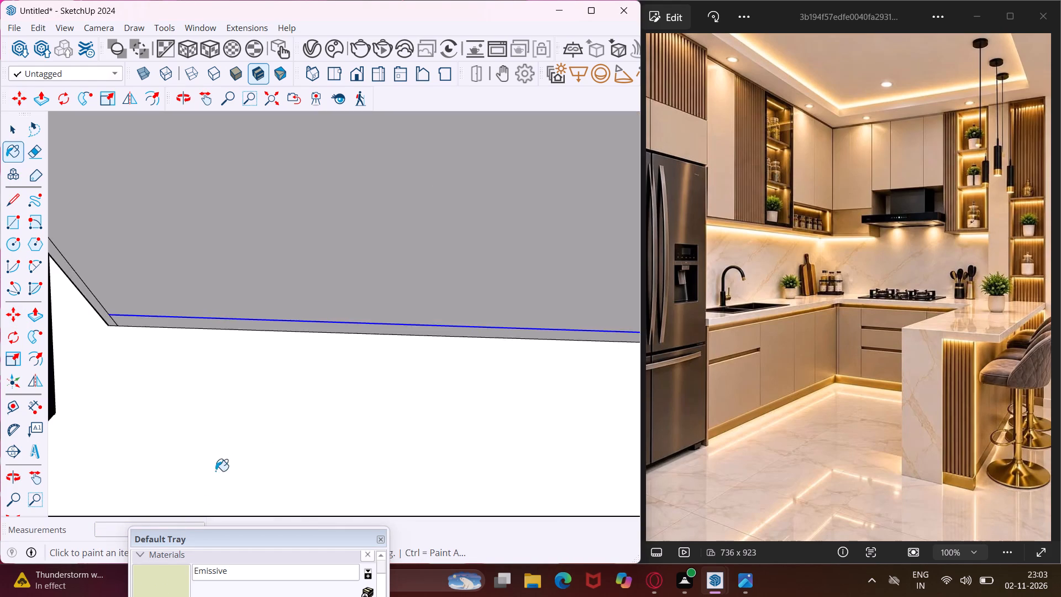
scroll(183, 438, up, 3)
click(190, 291)
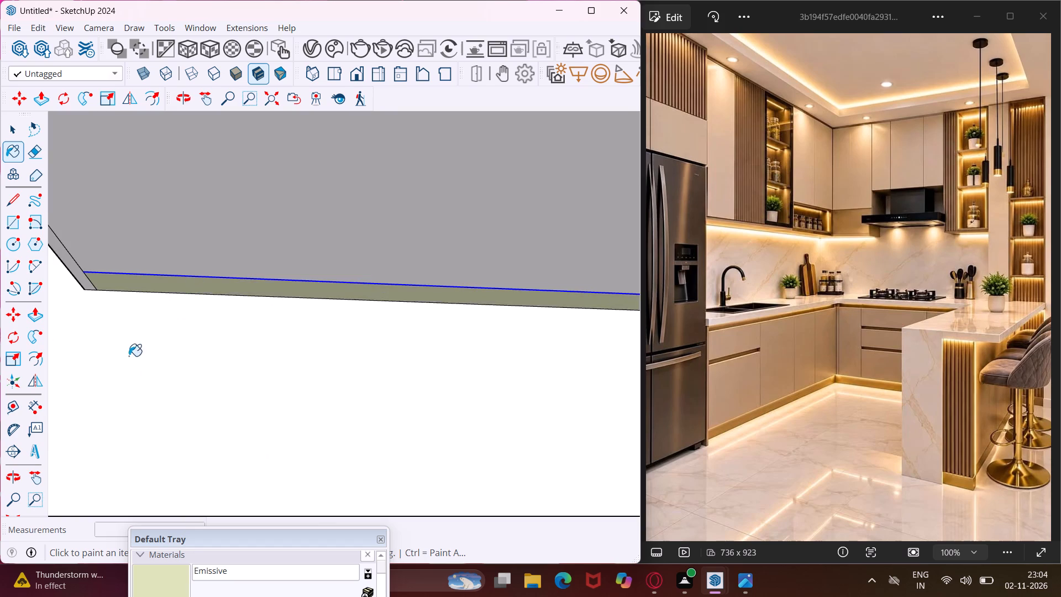
Paint the thin strip under the shelf above the tall vase with the Emissive material.
scroll(124, 367, down, 17)
scroll(115, 384, down, 4)
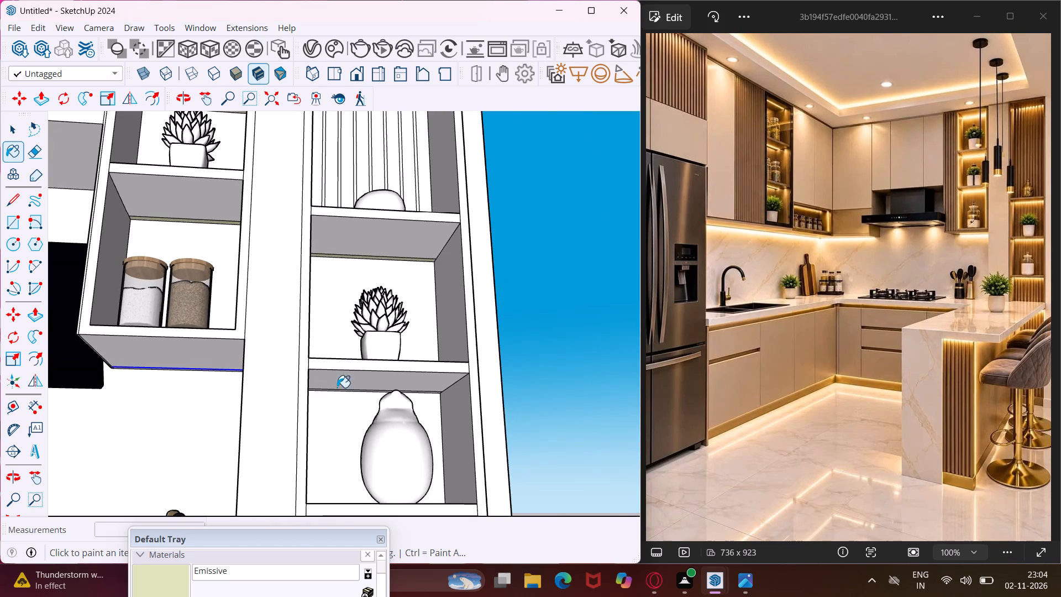
scroll(340, 395, up, 13)
click(337, 383)
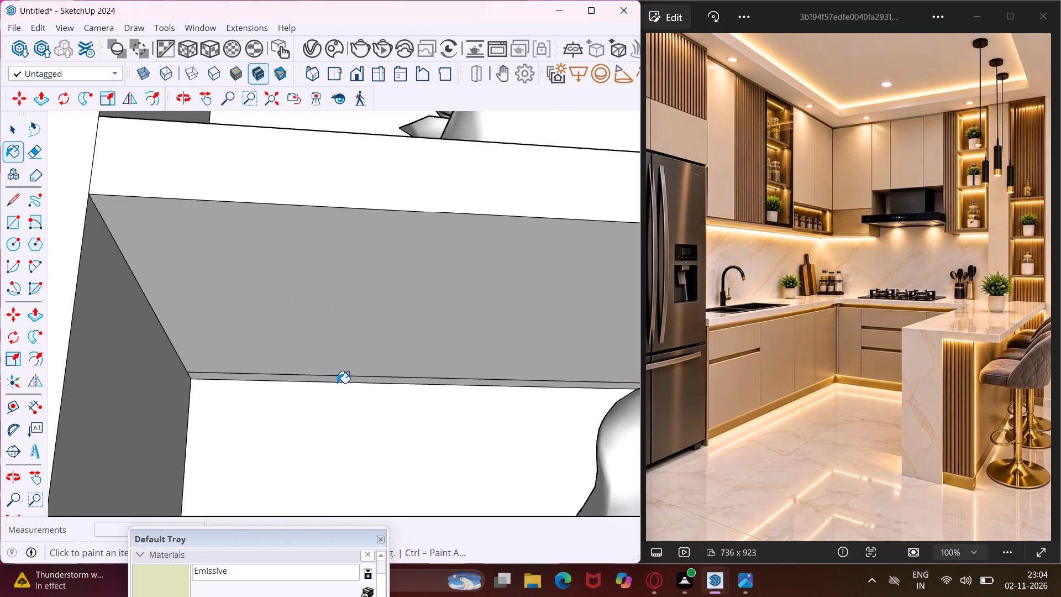
click(336, 382)
scroll(336, 382, up, 6)
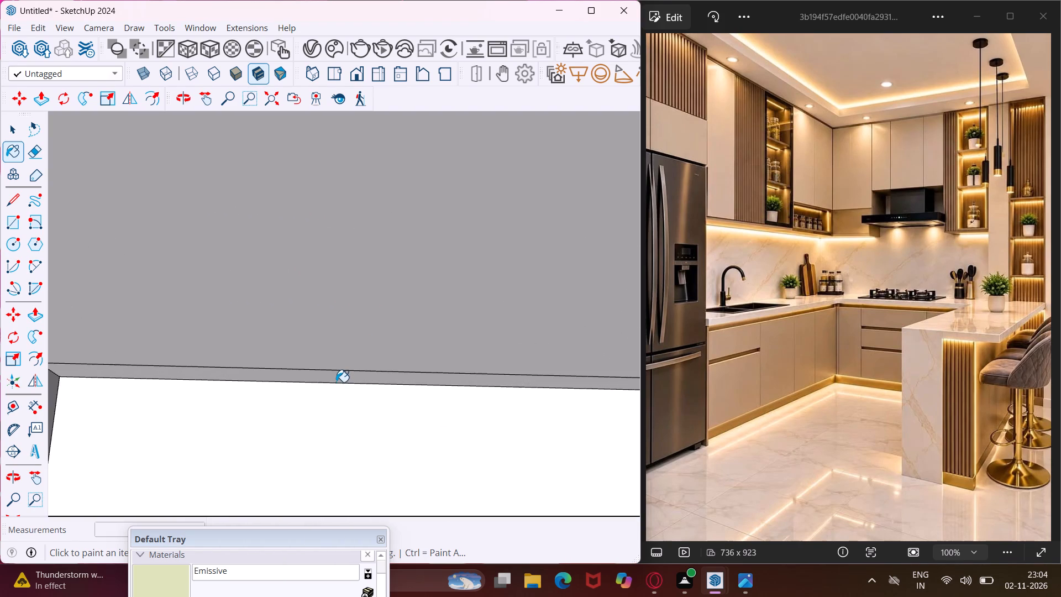
click(336, 382)
Paint the thin strip under the shelf the tall vase stands on with the Emissive material.
scroll(254, 383, down, 5)
scroll(252, 379, up, 1)
scroll(252, 359, down, 11)
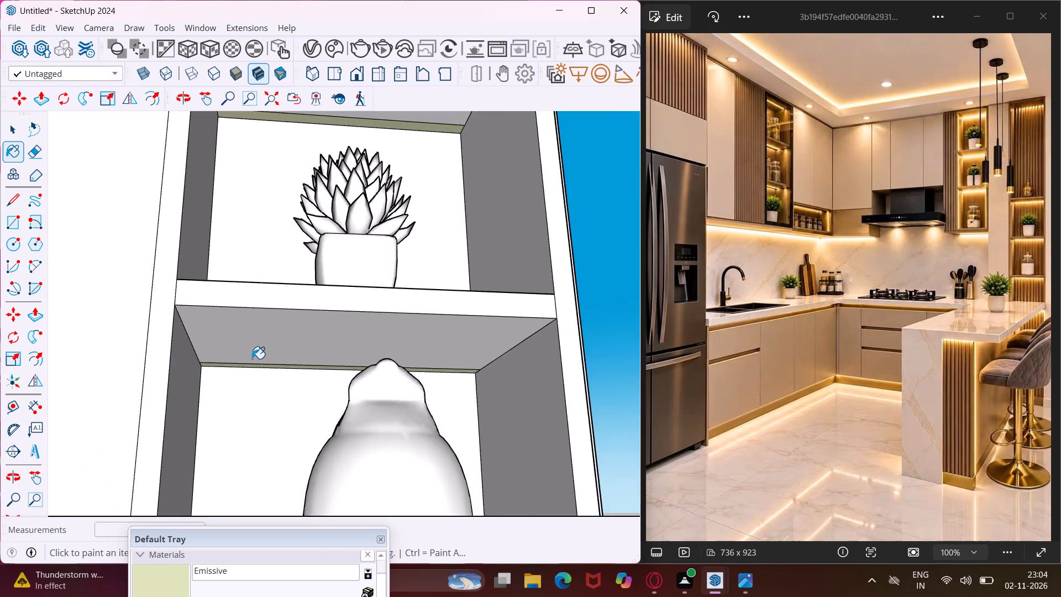
scroll(252, 359, down, 16)
scroll(256, 410, up, 5)
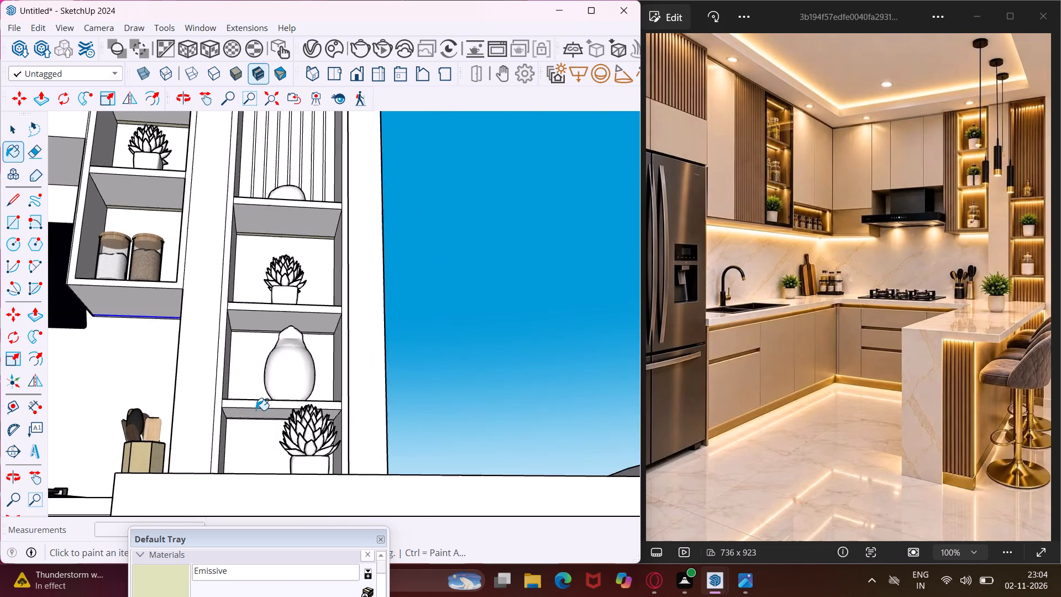
scroll(256, 410, up, 20)
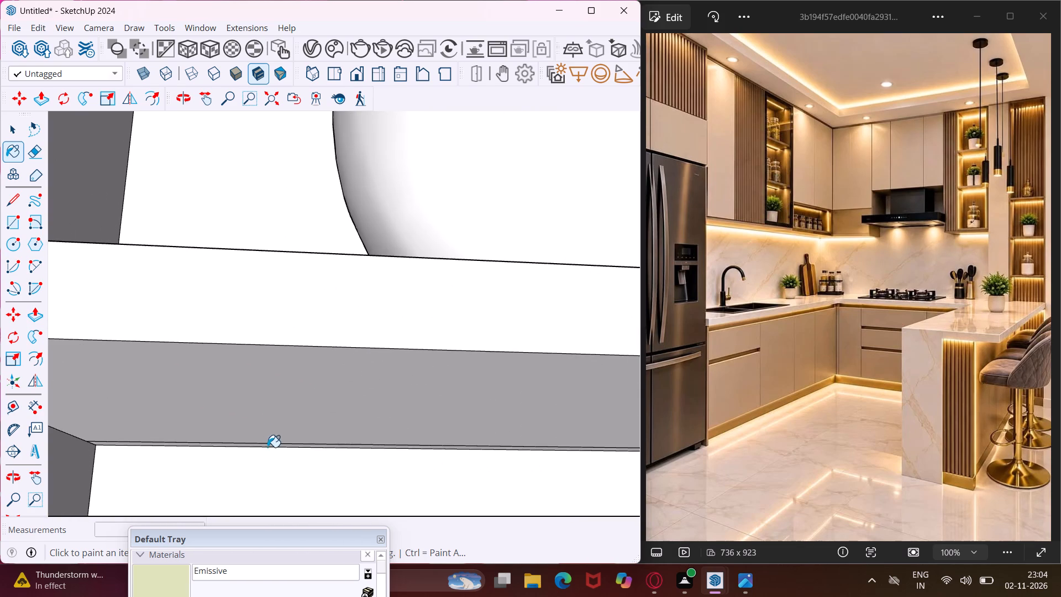
middle_drag(267, 447, 272, 415)
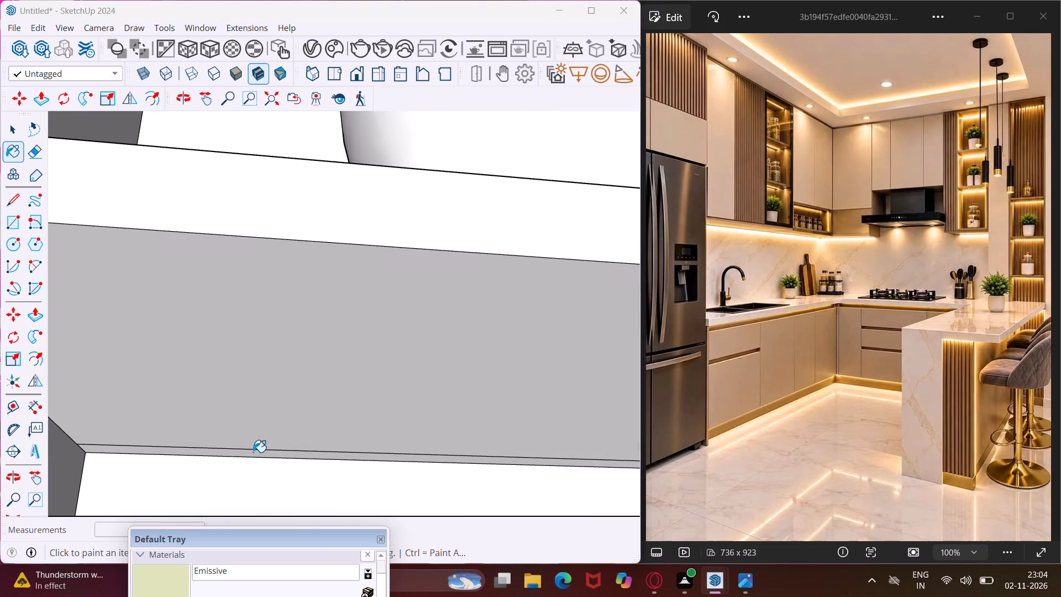
click(253, 452)
Paint the strip beneath the peninsula countertop, around the top of the slatted panel, with the Emissive material.
scroll(232, 447, down, 17)
scroll(230, 444, down, 18)
scroll(230, 444, down, 6)
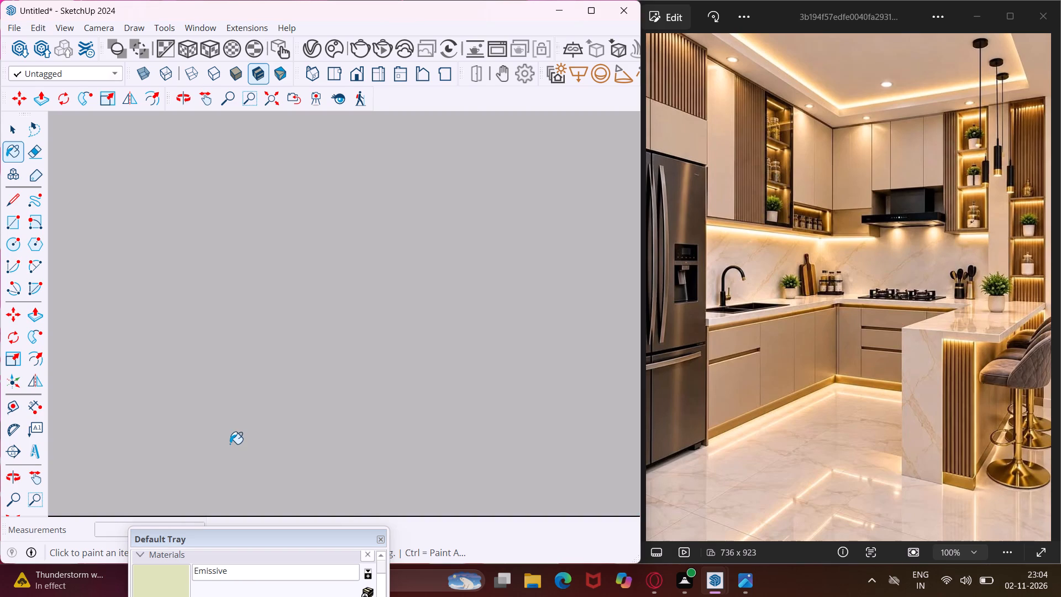
scroll(230, 444, down, 20)
scroll(230, 444, down, 6)
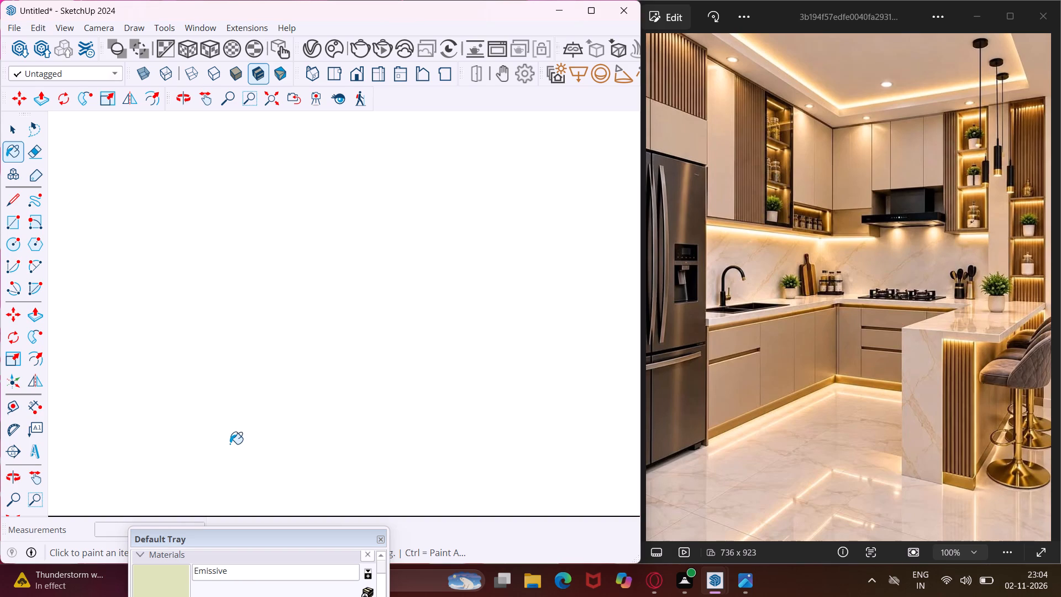
scroll(230, 444, down, 17)
scroll(230, 444, down, 11)
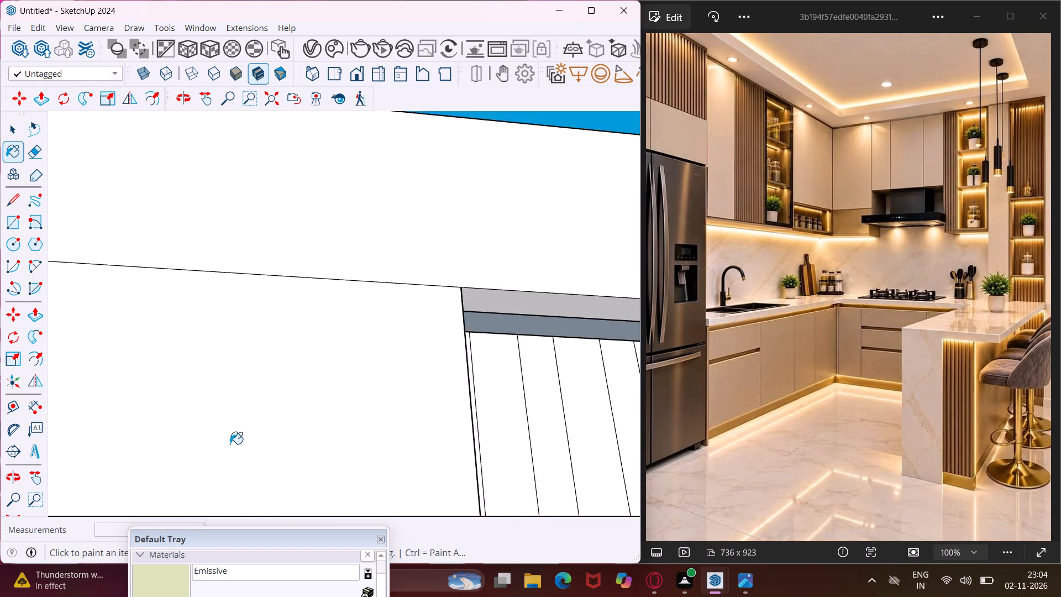
scroll(230, 444, down, 5)
scroll(403, 379, up, 4)
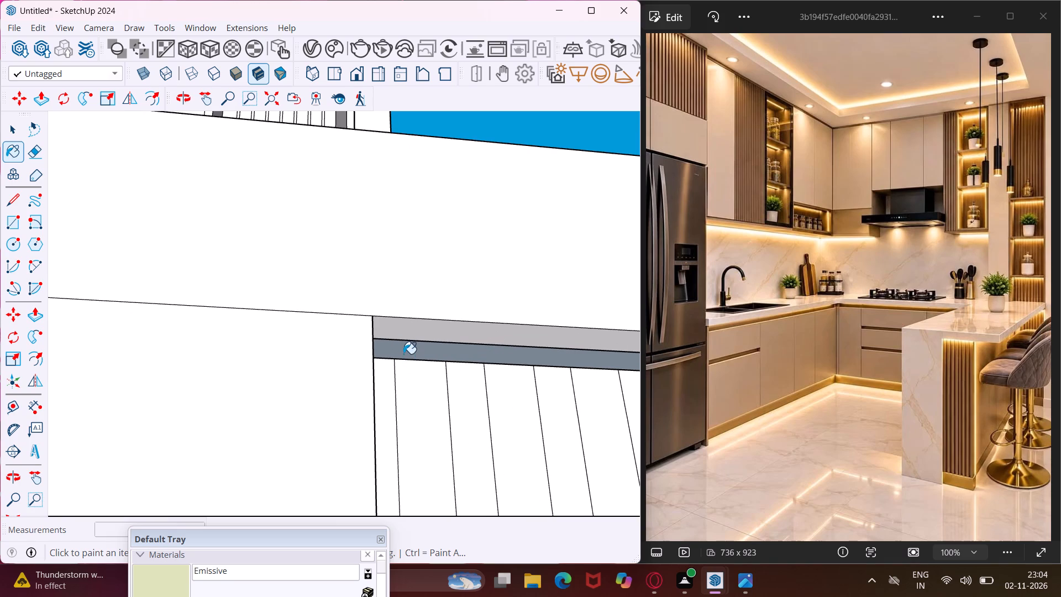
click(403, 354)
Paint the thin strip running beneath the wall cabinets along both backsplash walls with the Emissive material.
scroll(178, 389, down, 14)
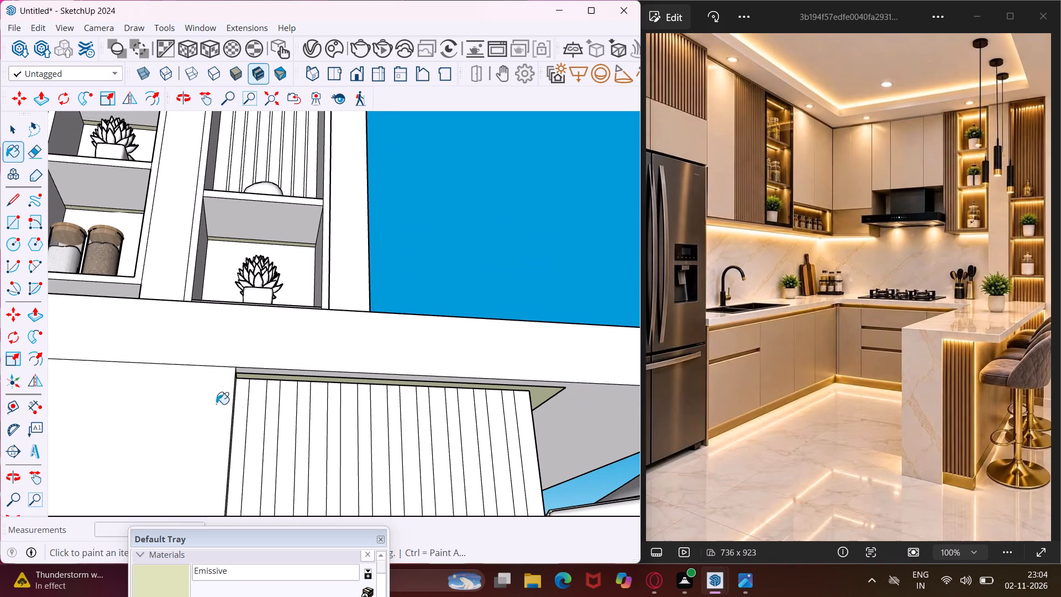
middle_drag(489, 371, 319, 380)
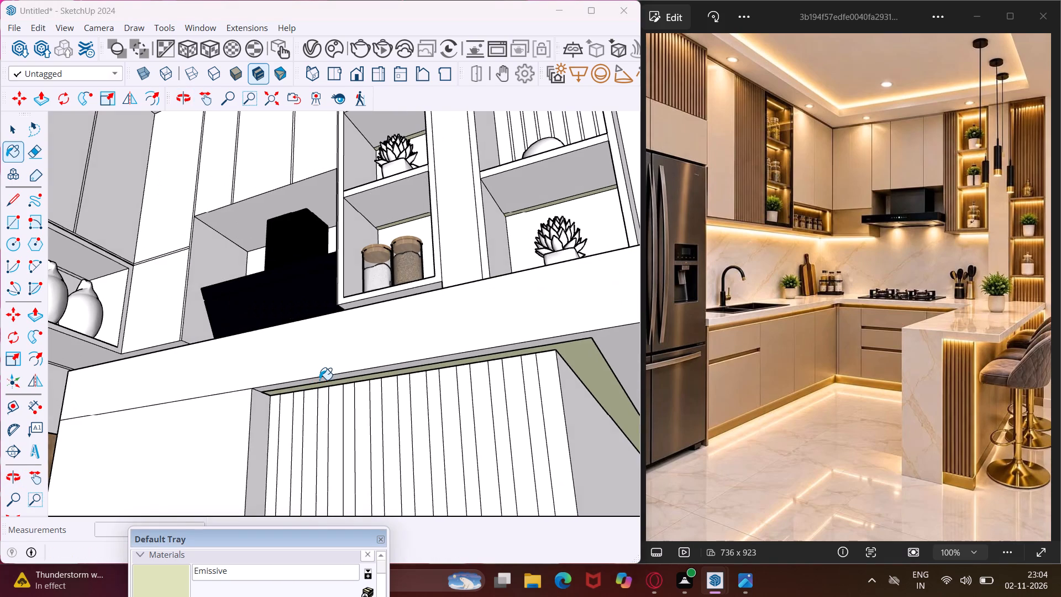
scroll(319, 380, down, 13)
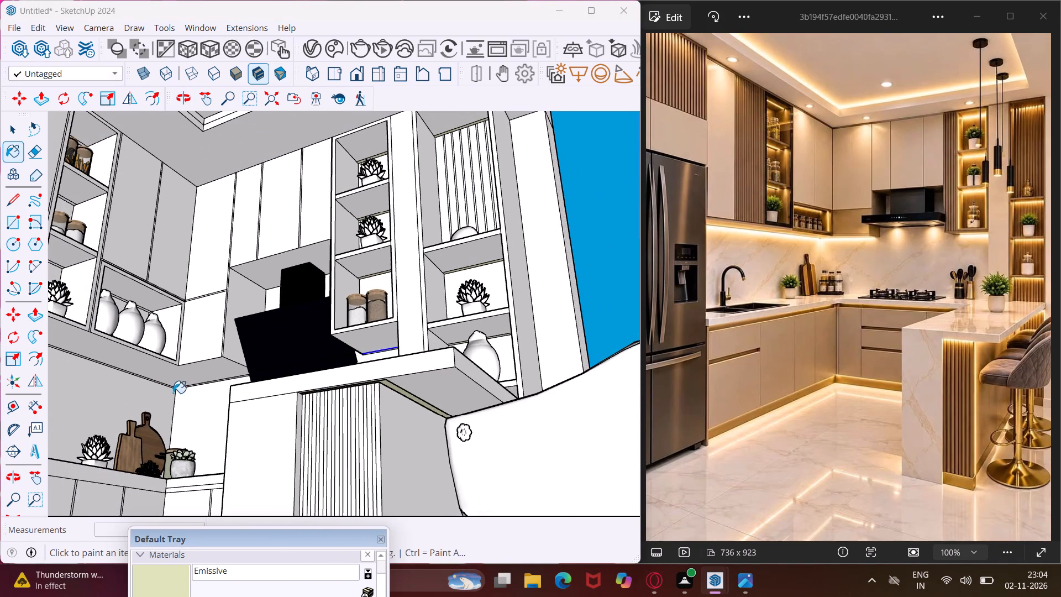
scroll(164, 359, up, 11)
scroll(154, 413, up, 3)
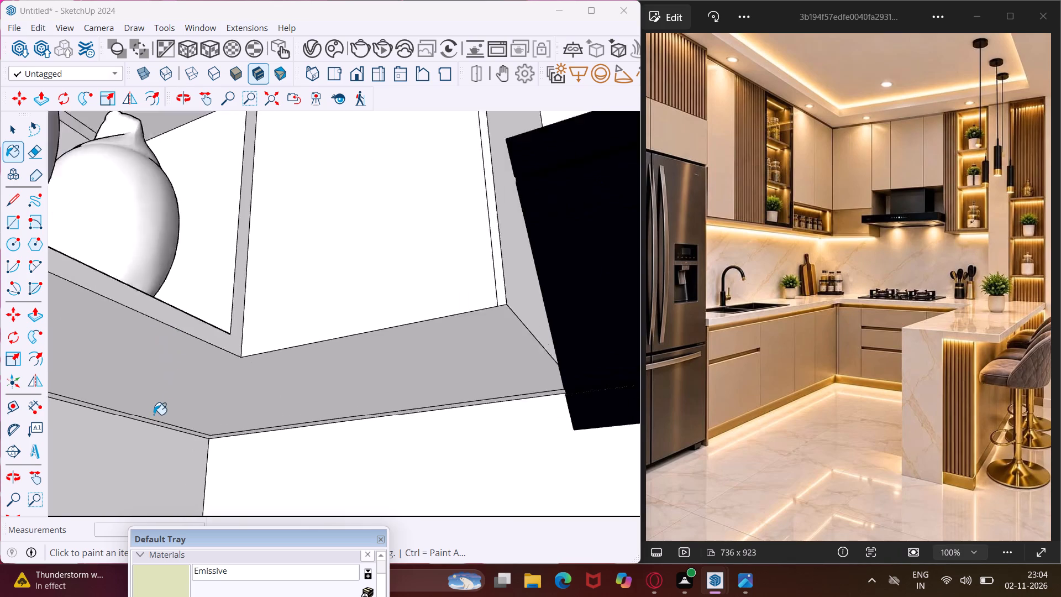
scroll(154, 415, up, 11)
click(148, 428)
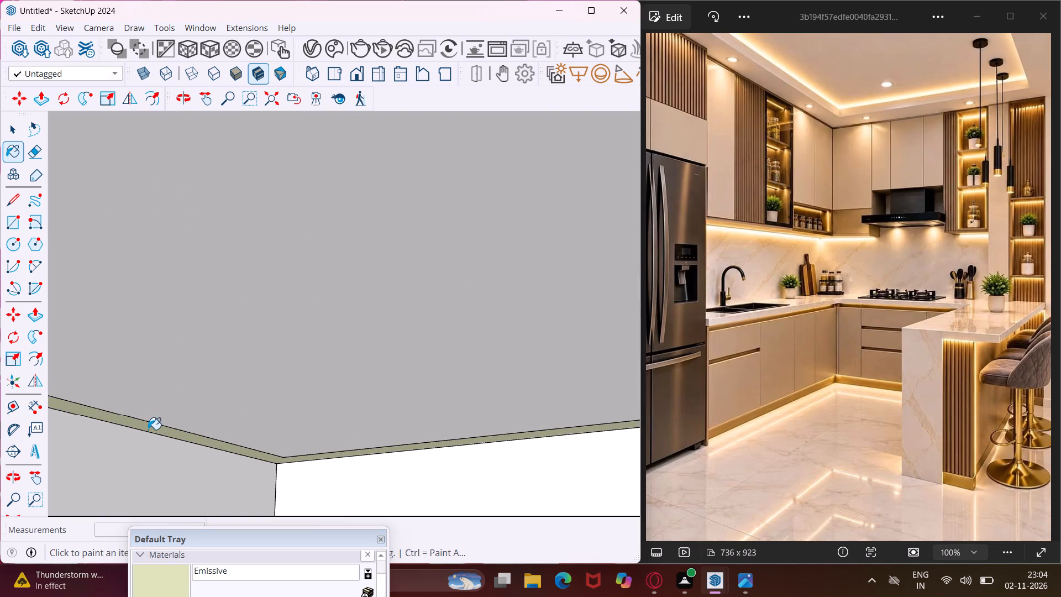
Paint the thin strip at the upper back edge of the three-vase niche with the Emissive material.
scroll(148, 430, down, 14)
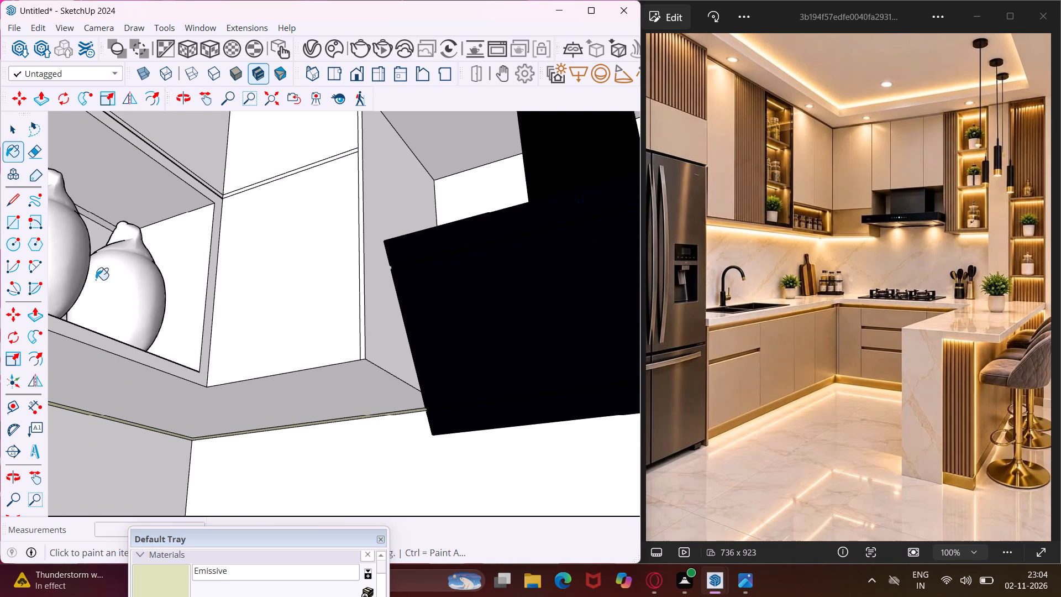
scroll(85, 221, up, 6)
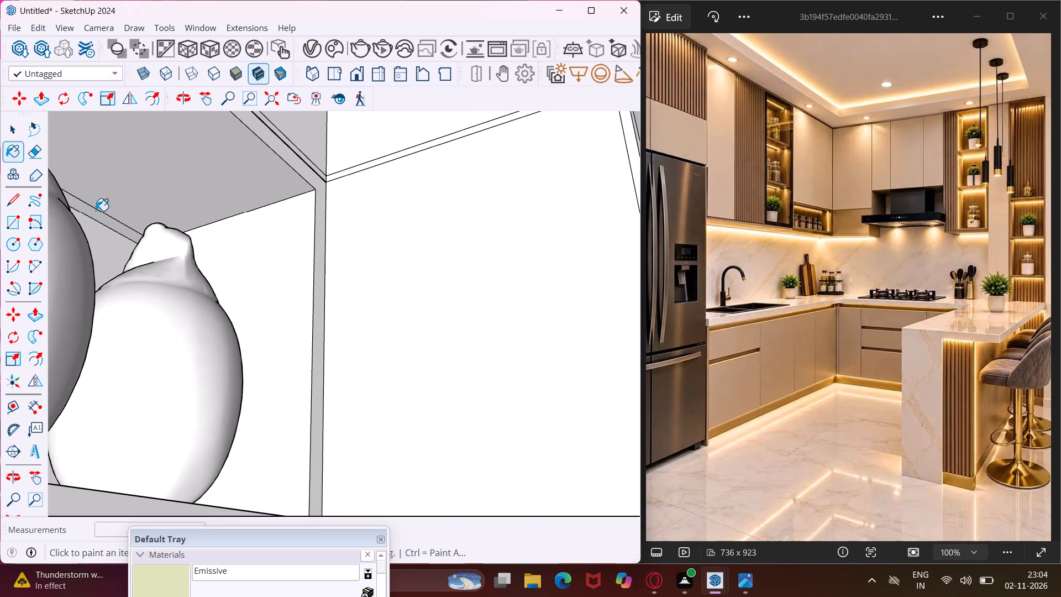
click(92, 213)
Paint the thin strip at the upper back edge of the top jar compartment in the fridge-side open shelving with the Emissive material.
scroll(165, 258, down, 5)
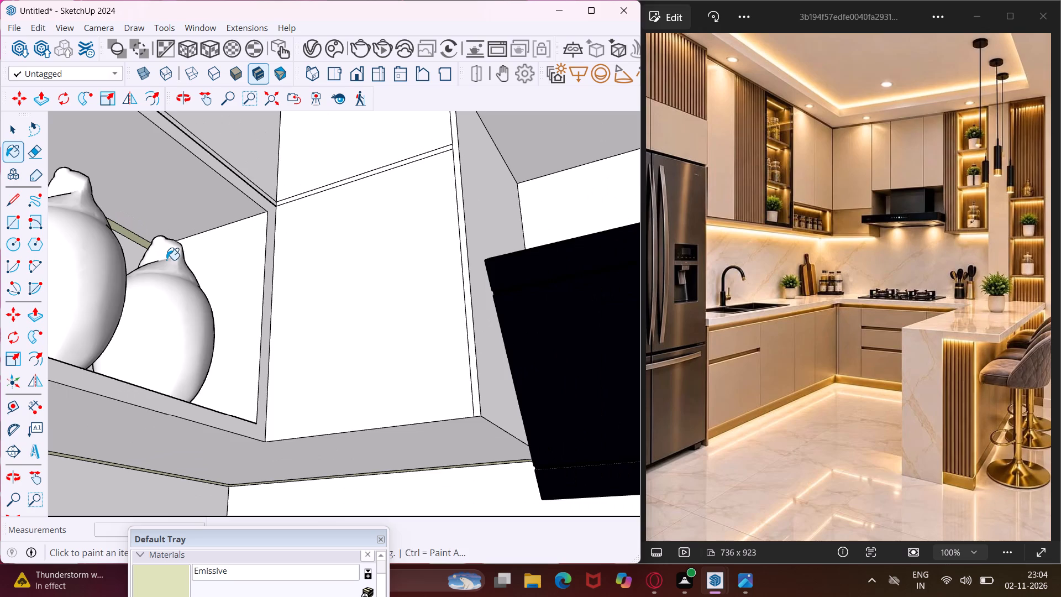
middle_drag(166, 260, 169, 351)
scroll(169, 351, down, 11)
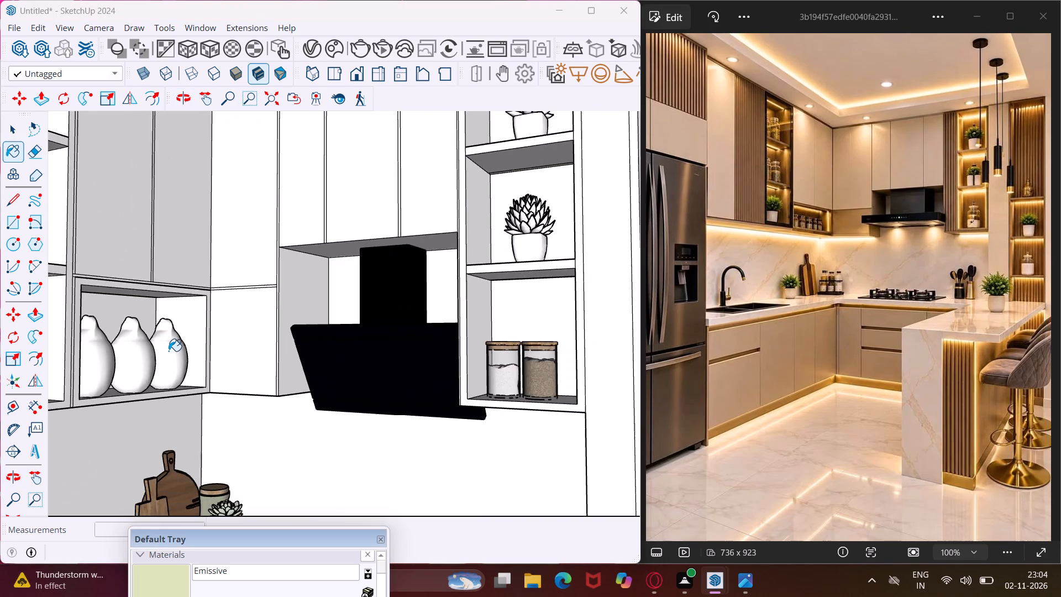
scroll(169, 351, down, 12)
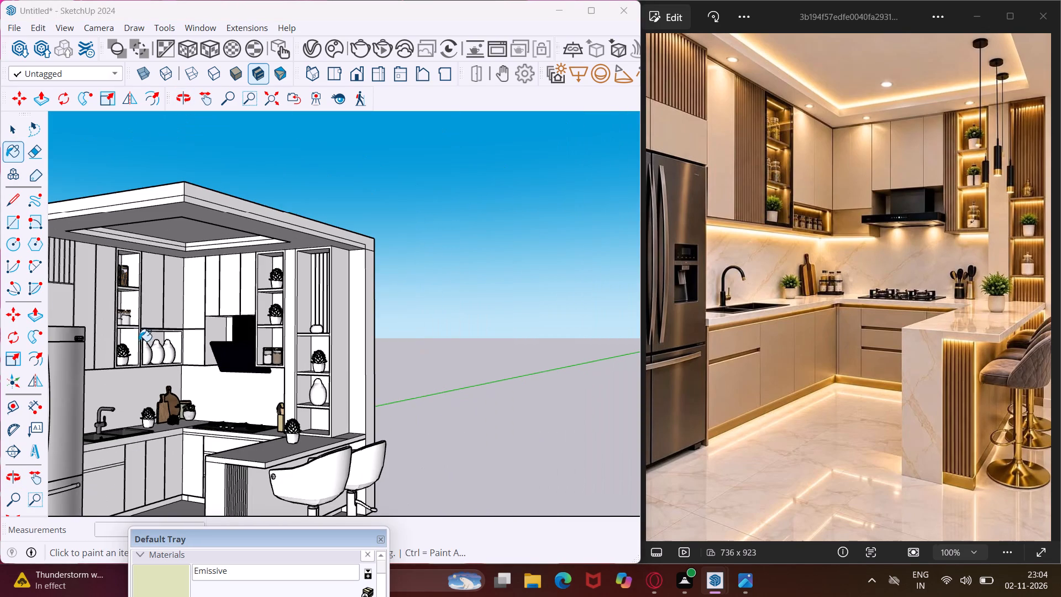
scroll(121, 261, up, 9)
middle_drag(121, 261, 112, 258)
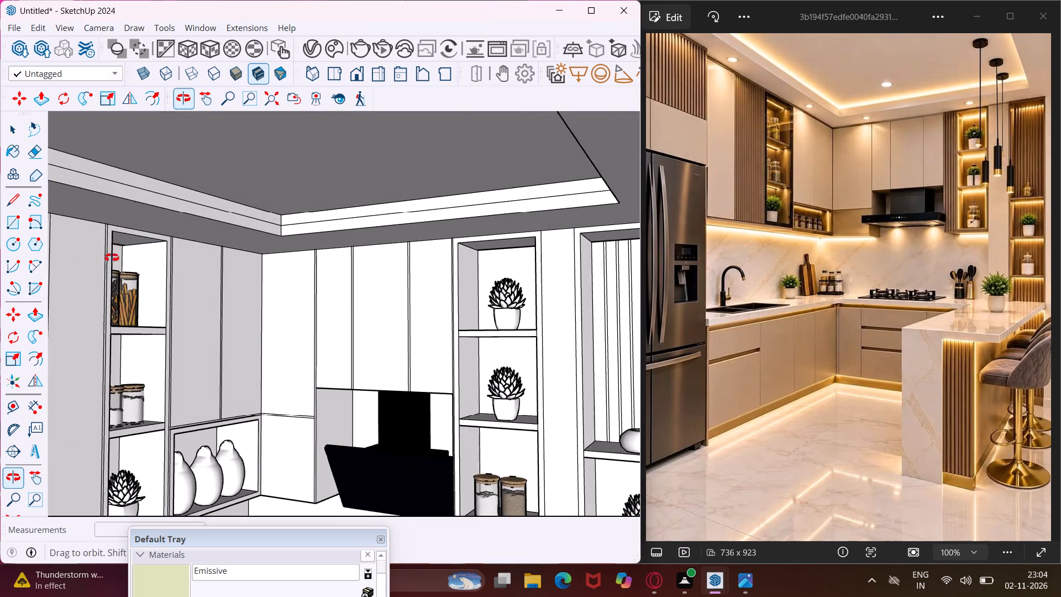
middle_drag(112, 258, 37, 254)
scroll(118, 259, up, 7)
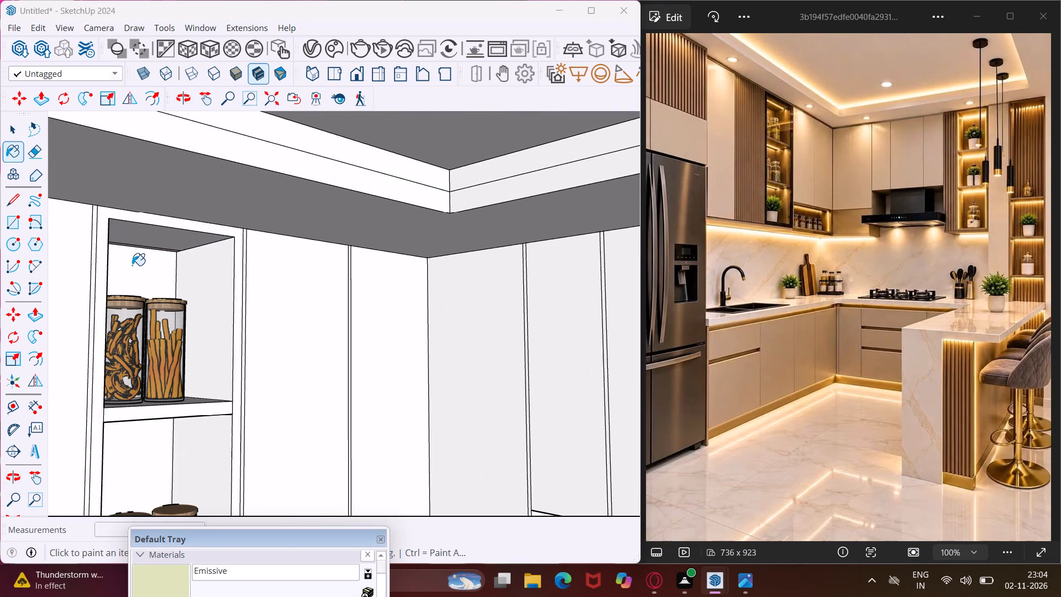
middle_drag(132, 265, 92, 241)
scroll(103, 245, up, 10)
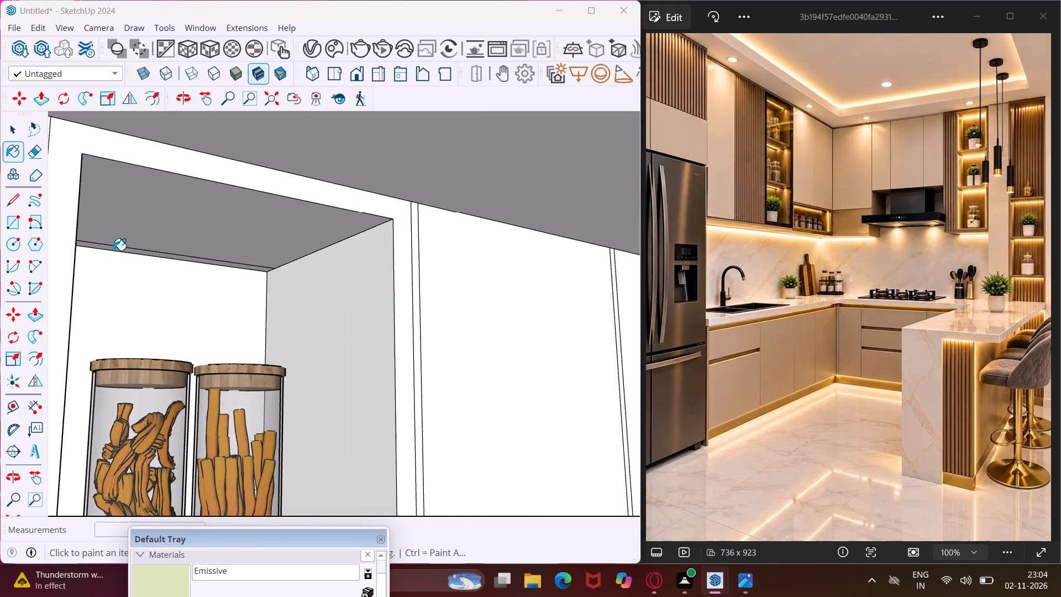
scroll(113, 250, up, 2)
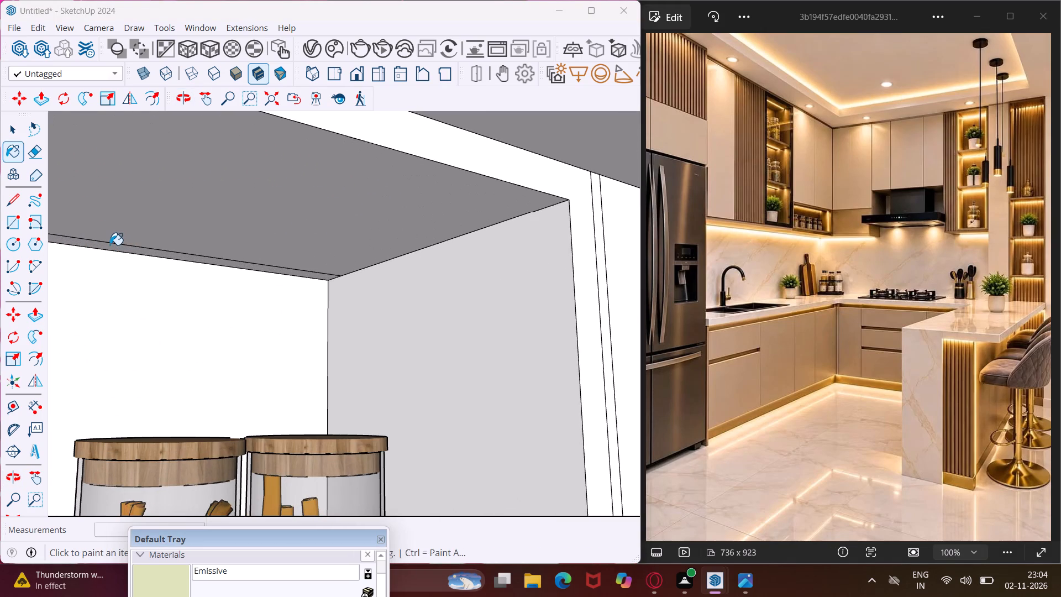
click(108, 245)
Paint the upper back strips of the potted-plant compartment and the middle jar compartment in the same shelving with the Emissive material.
scroll(135, 253, down, 10)
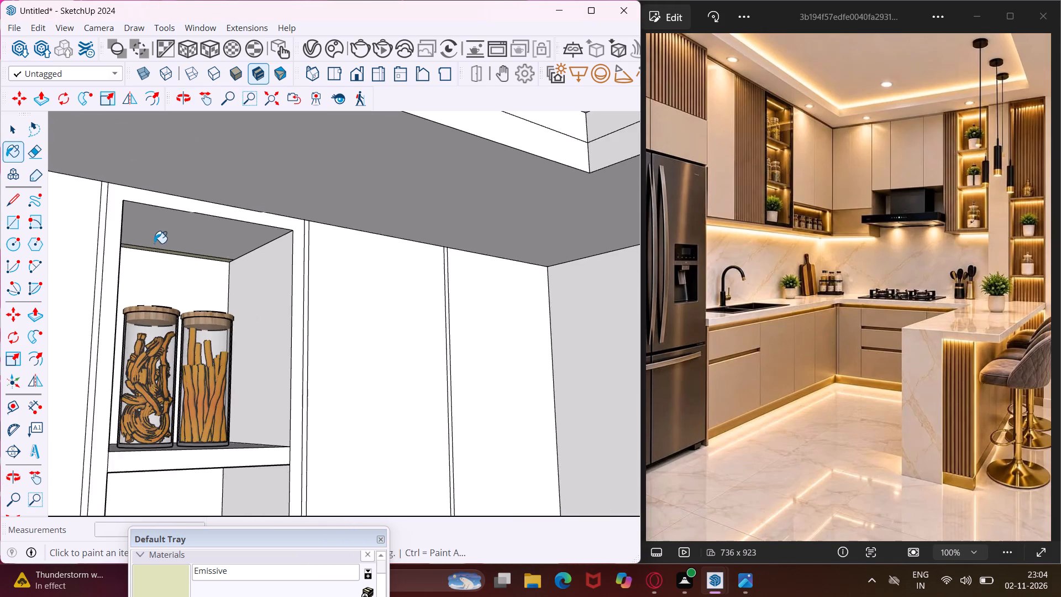
scroll(154, 243, down, 12)
scroll(154, 397, up, 9)
middle_drag(154, 397, 183, 292)
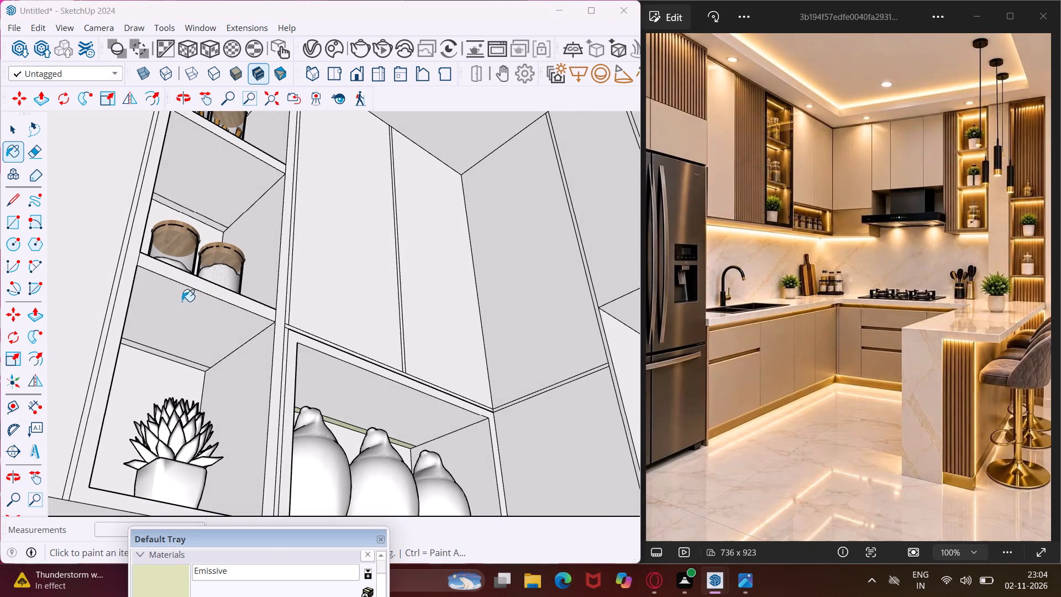
scroll(167, 328, up, 7)
click(147, 358)
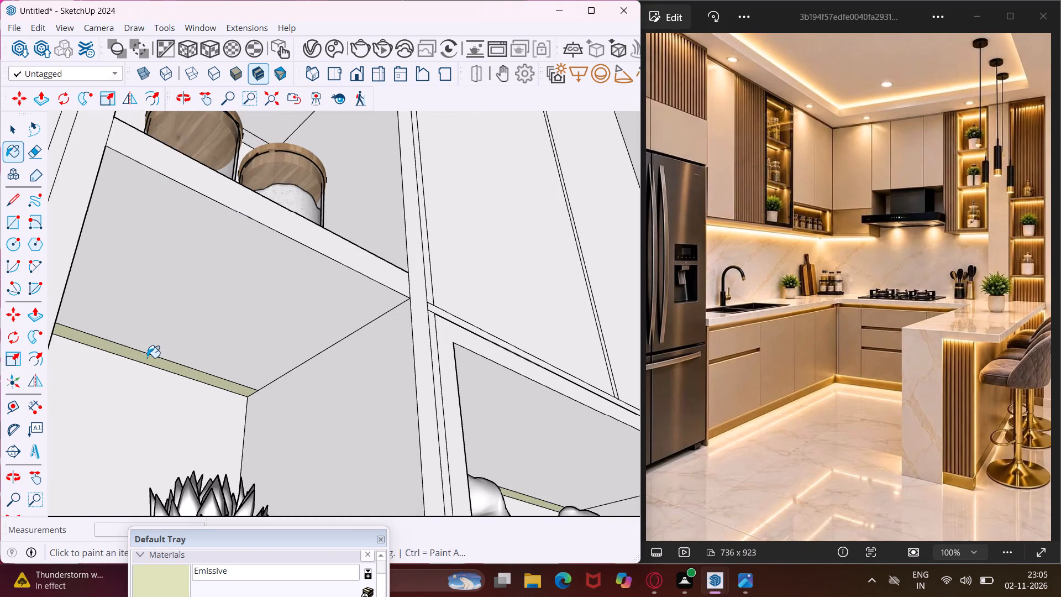
click(254, 144)
Paint the upper band of the recessed ceiling along the two cabinet-wall sides with the Emissive material.
scroll(304, 206, down, 10)
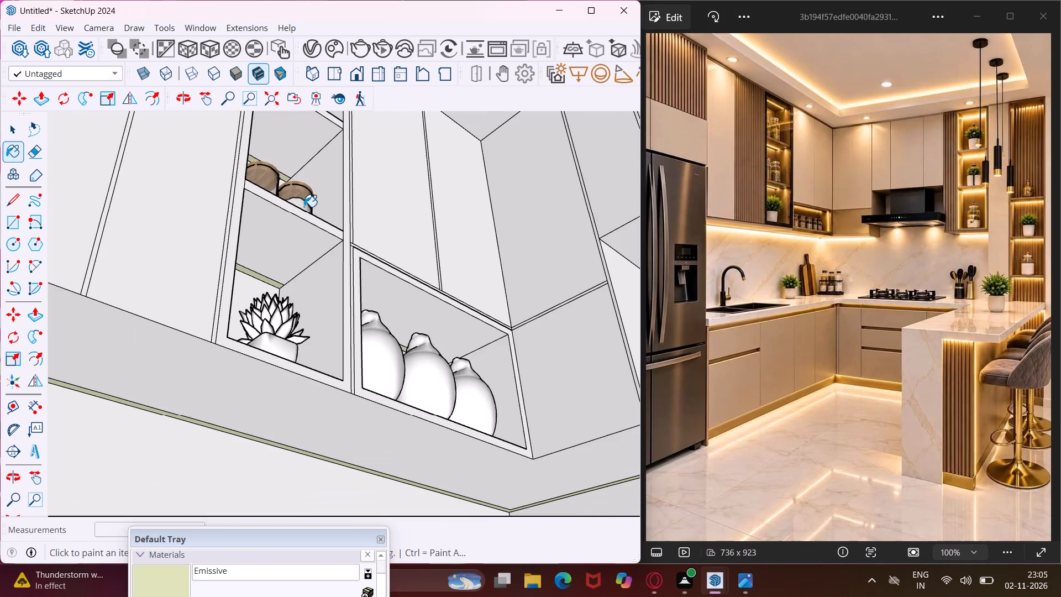
scroll(304, 207, down, 3)
middle_drag(304, 207, 278, 325)
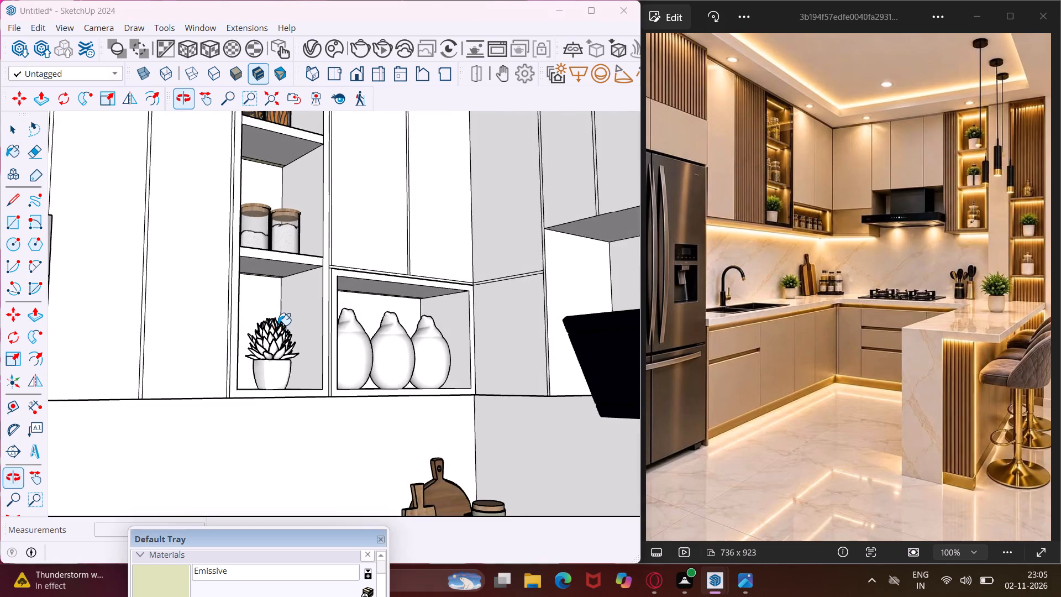
scroll(278, 325, down, 10)
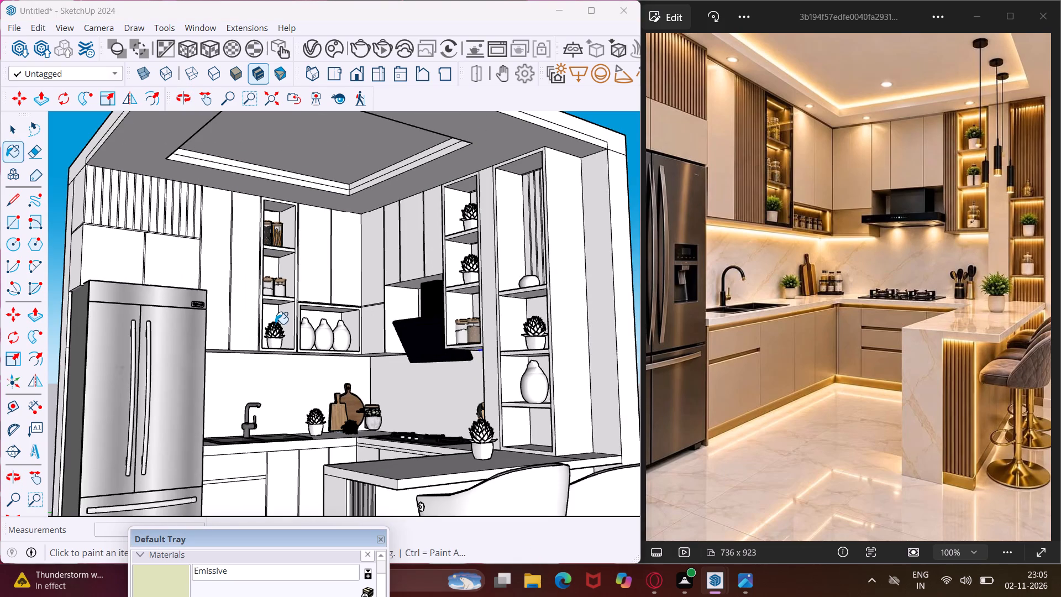
scroll(342, 187, up, 14)
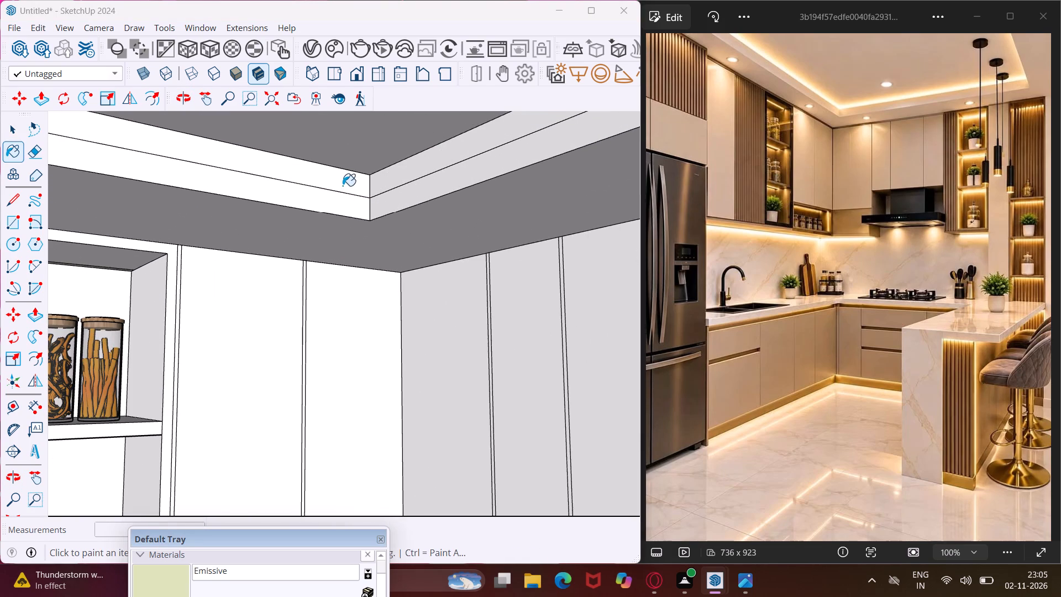
click(343, 186)
click(379, 181)
scroll(230, 219, down, 11)
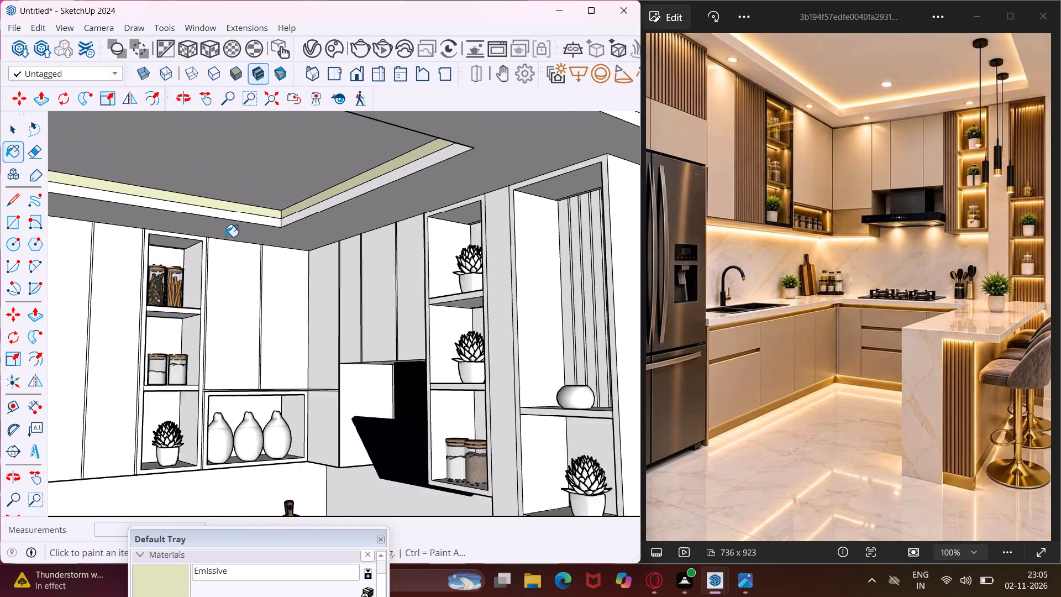
Paint the upper band on the two remaining sides of the recessed ceiling with the Emissive material.
scroll(222, 236, down, 5)
middle_drag(209, 237, 540, 275)
scroll(505, 194, up, 8)
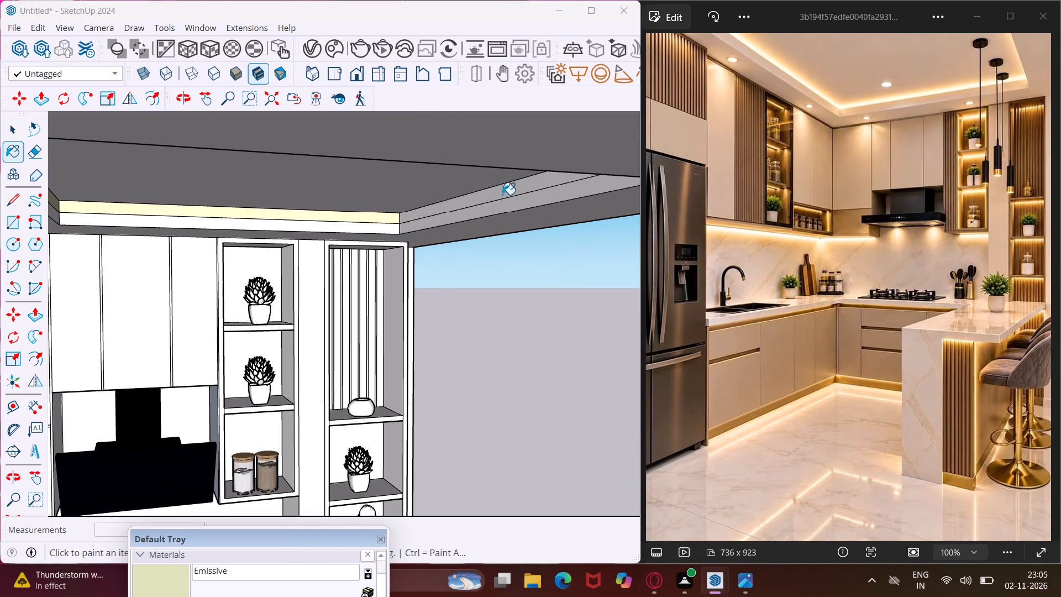
click(502, 195)
scroll(482, 208, down, 10)
middle_drag(495, 258, 493, 260)
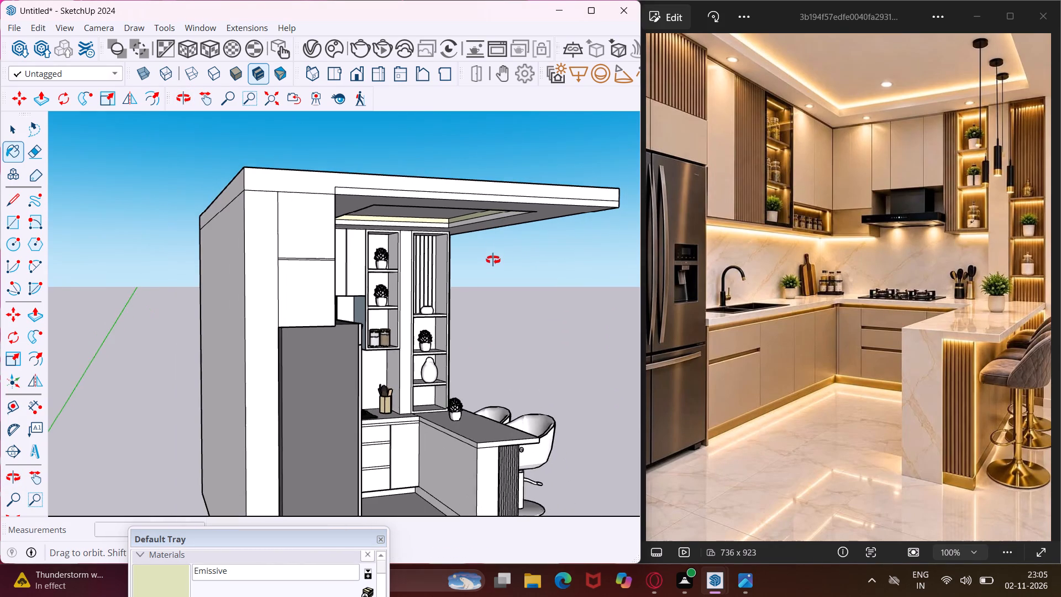
middle_drag(493, 260, 0, 263)
middle_drag(261, 259, 172, 276)
scroll(201, 234, up, 13)
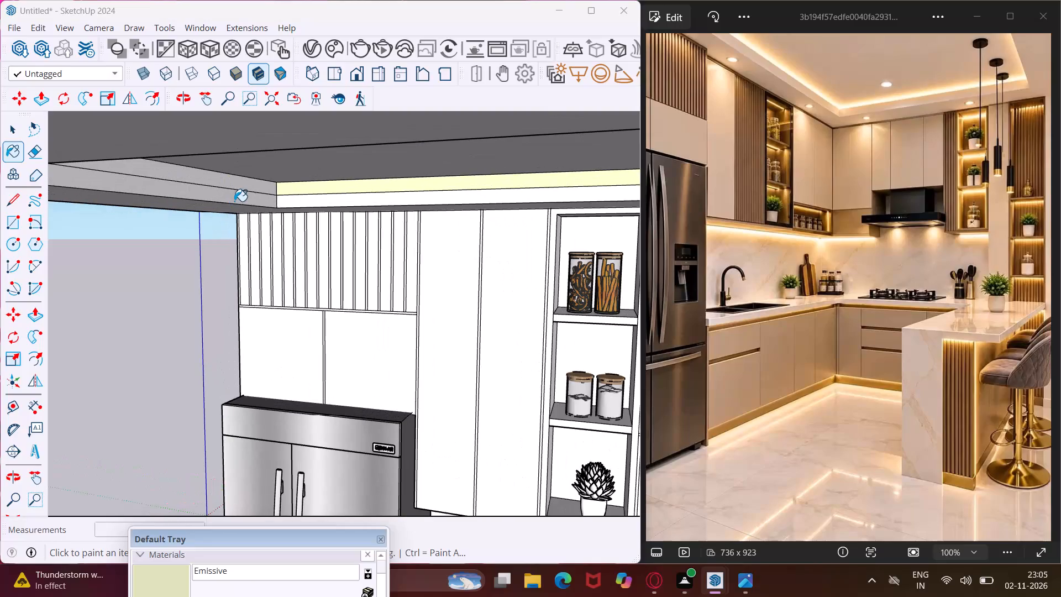
click(238, 187)
Leave the Paint Bucket tool and look over the whole kitchen, including the cabinets, fridge and peninsula.
middle_drag(226, 217, 484, 227)
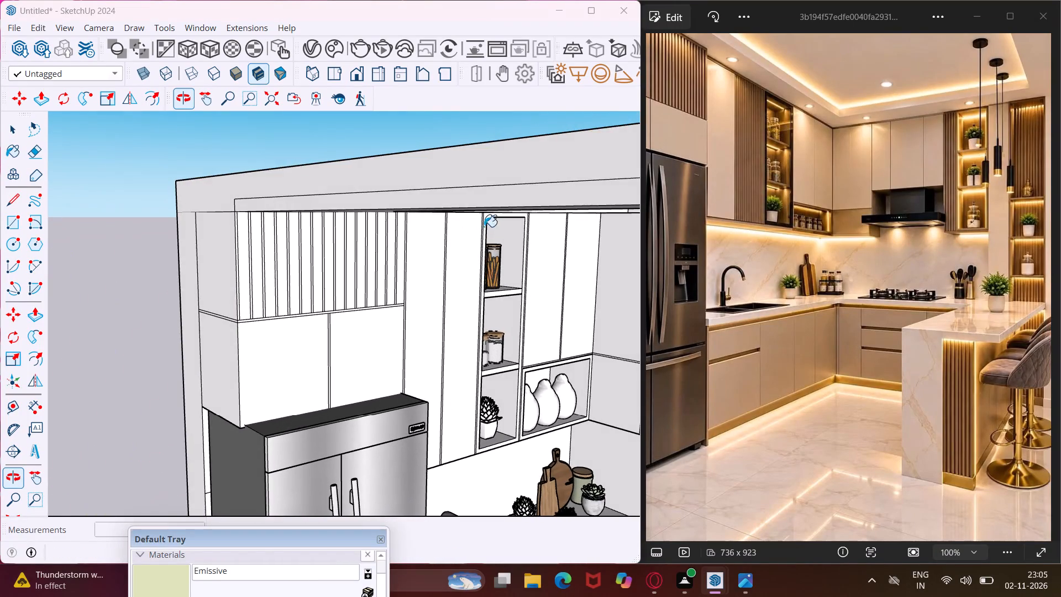
scroll(259, 312, down, 14)
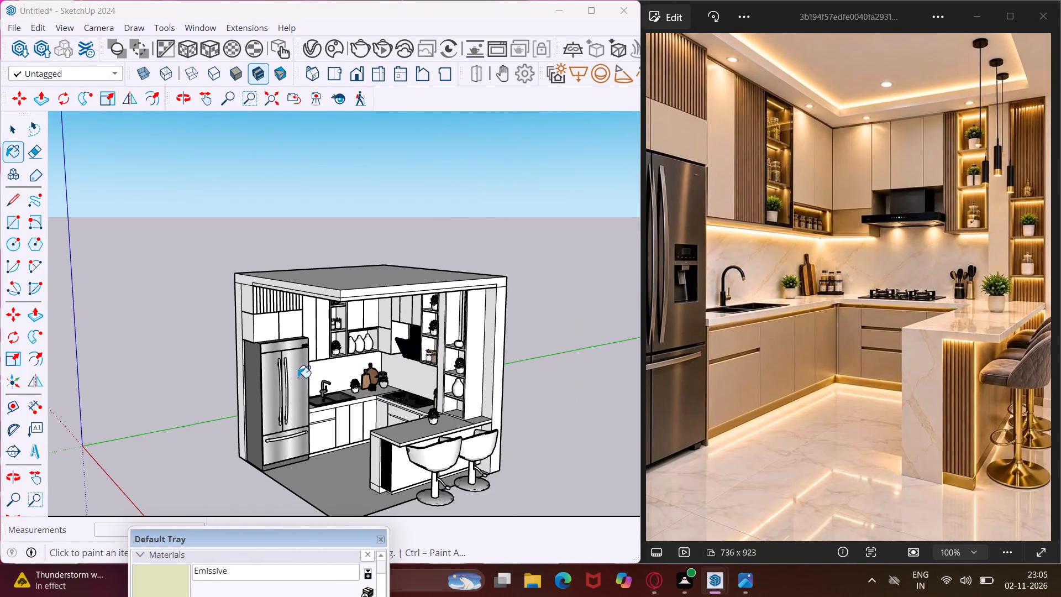
scroll(325, 417, up, 5)
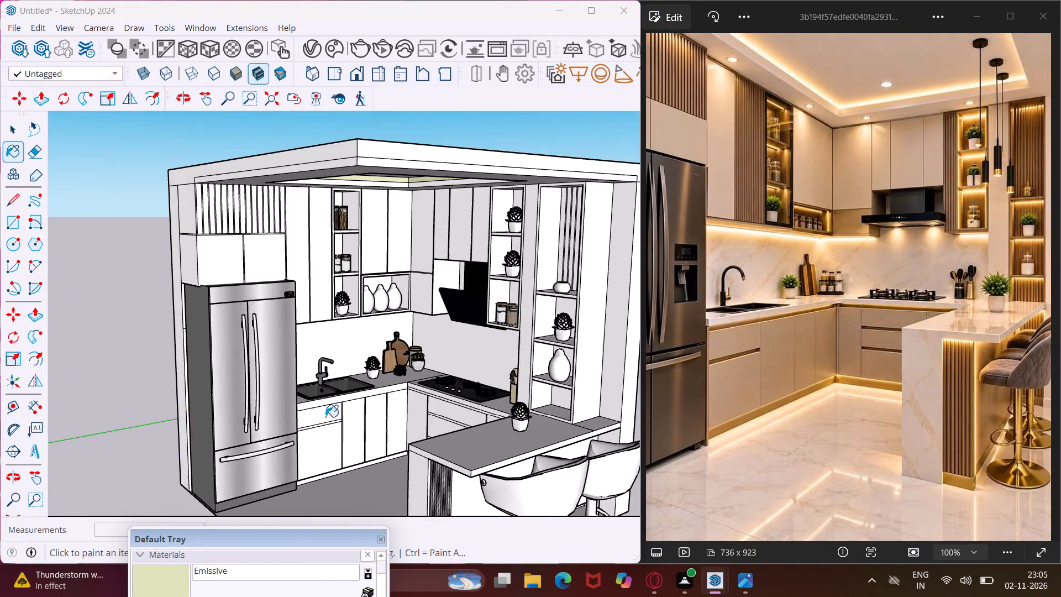
scroll(325, 417, up, 5)
key(Escape)
key(space)
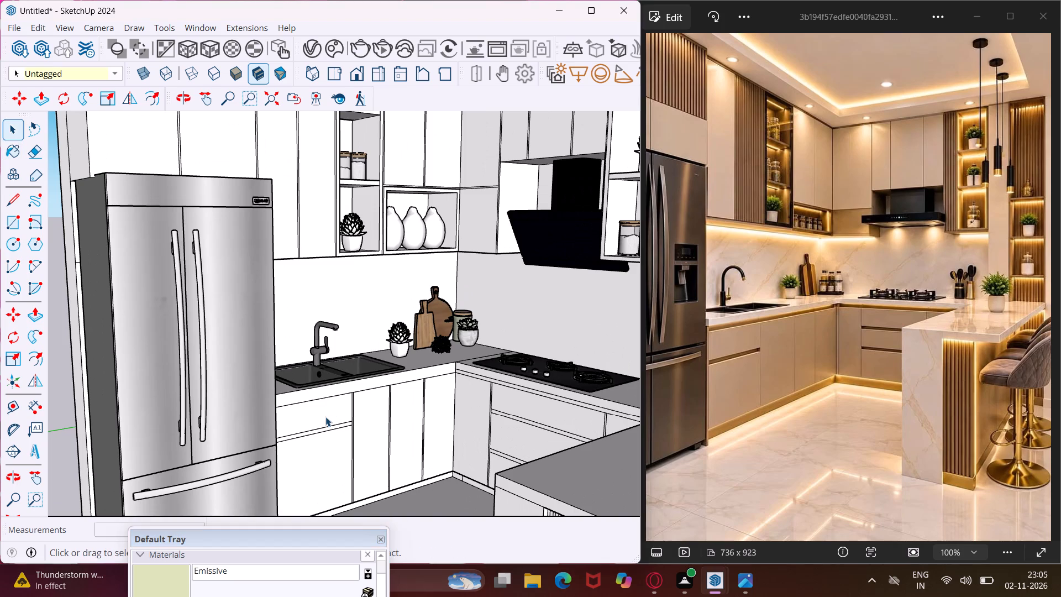
scroll(358, 282, down, 3)
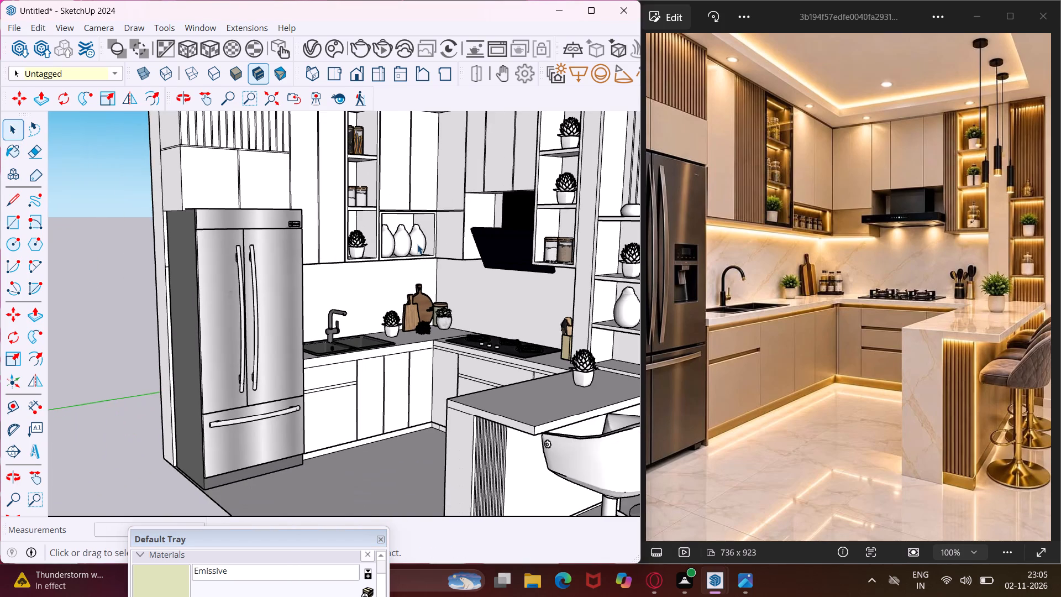
middle_drag(417, 244, 395, 206)
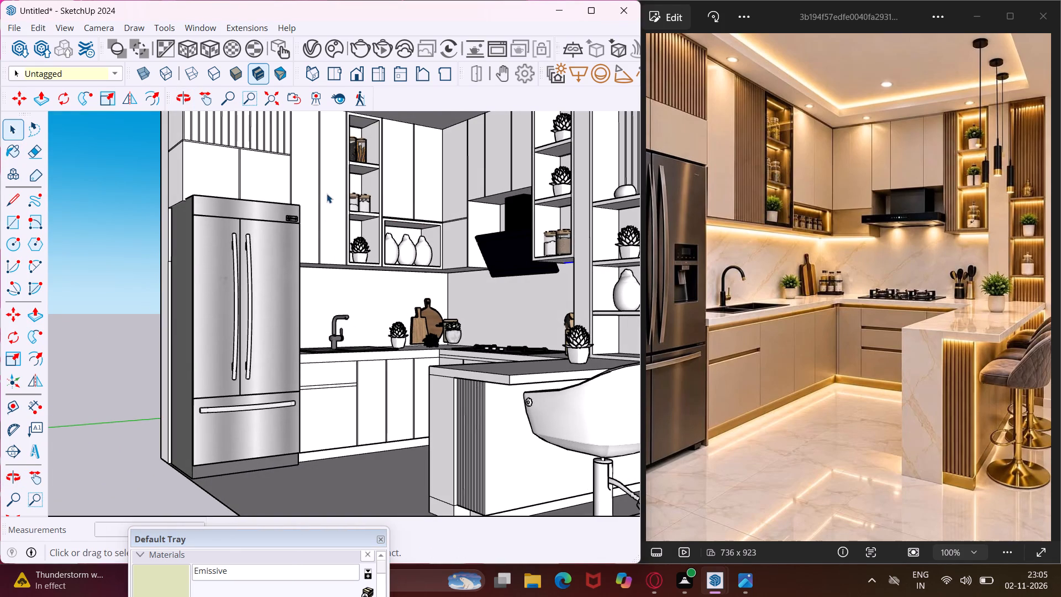
Create a new Generic material in the V-Ray Asset Editor.
click(318, 44)
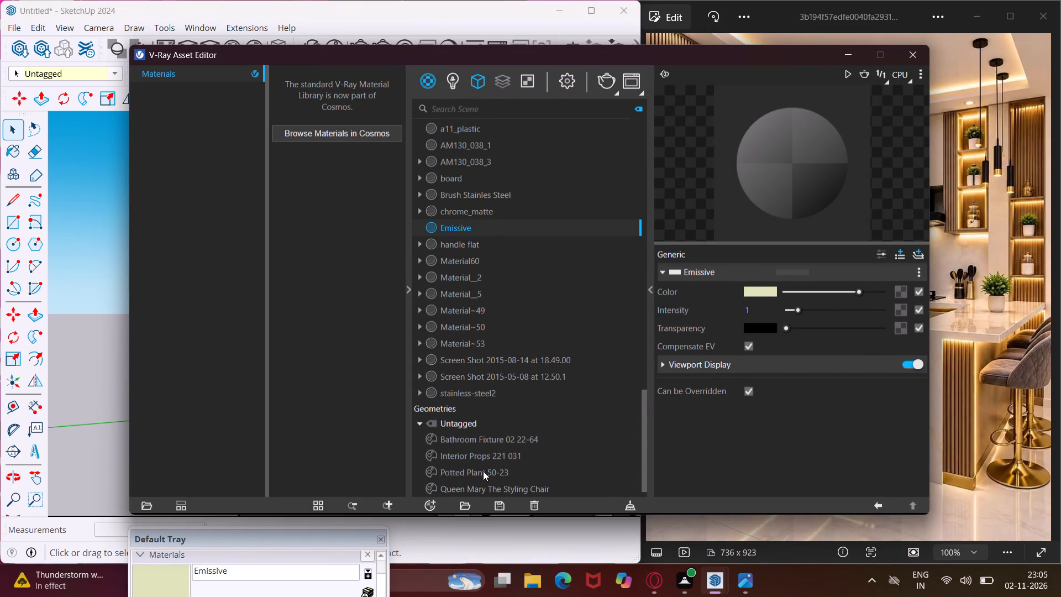
click(431, 509)
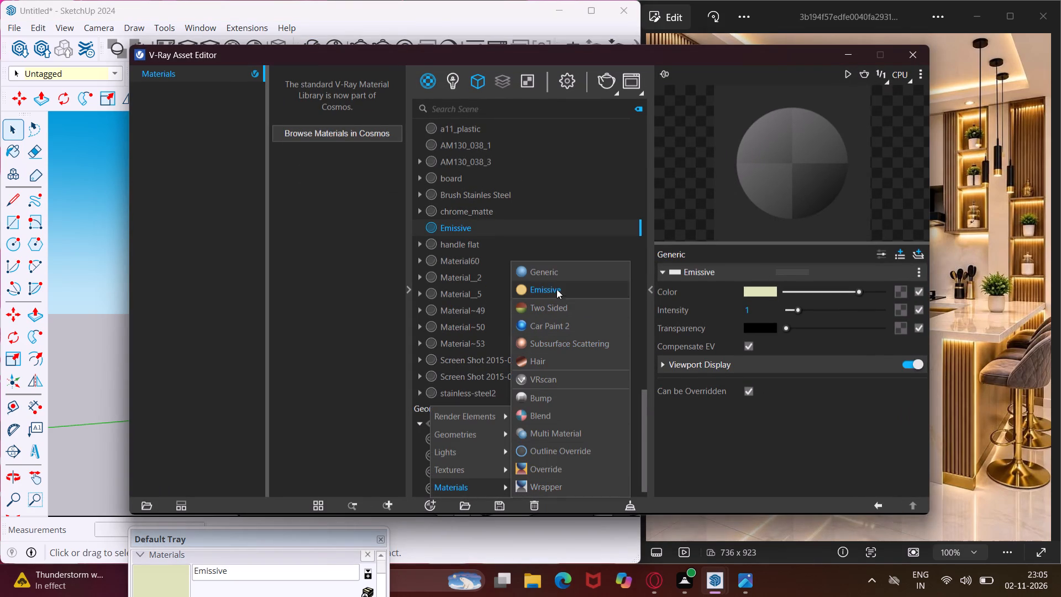
click(552, 274)
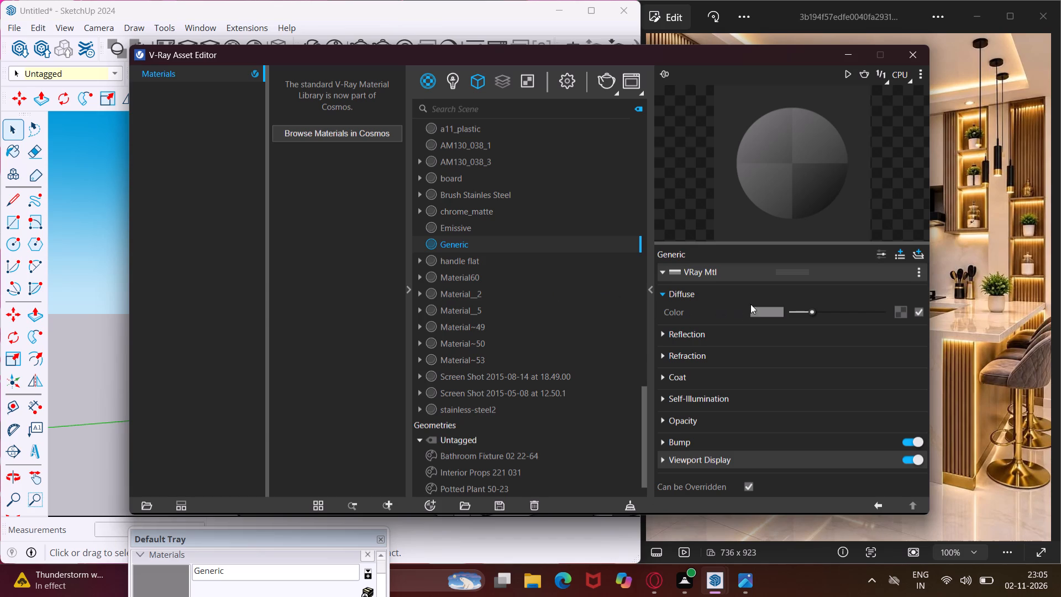
click(922, 75)
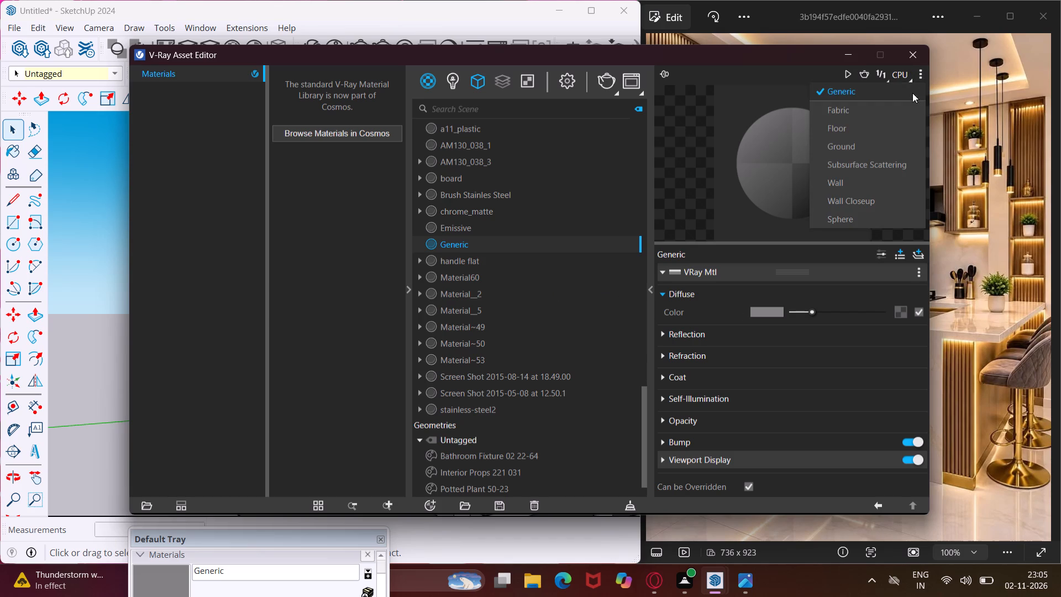
click(863, 176)
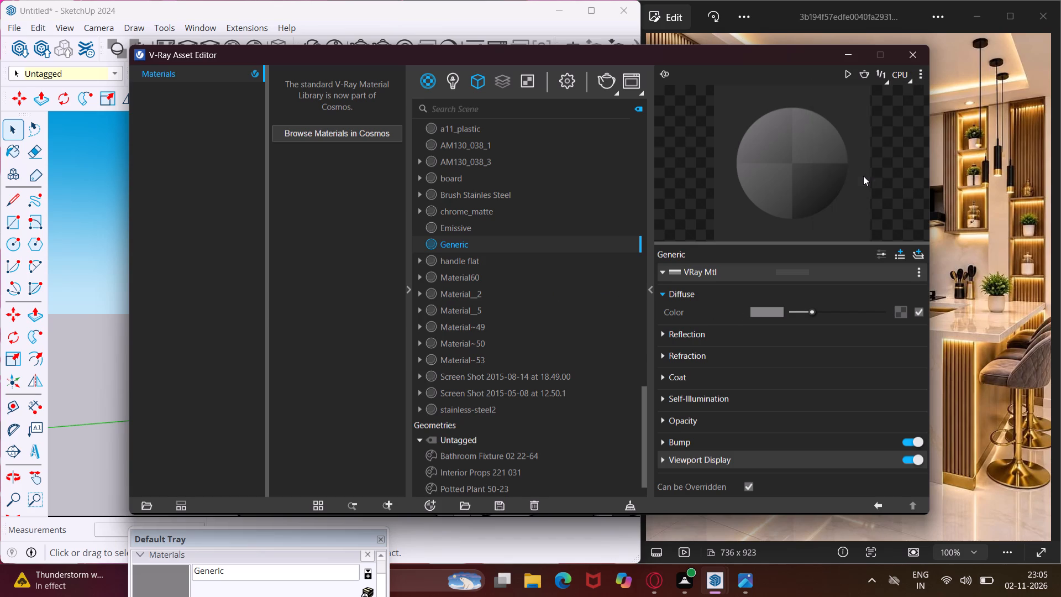
Set the Generic material's diffuse colour to a muted olive, R 0.455, G 0.456, B 0.324.
click(768, 315)
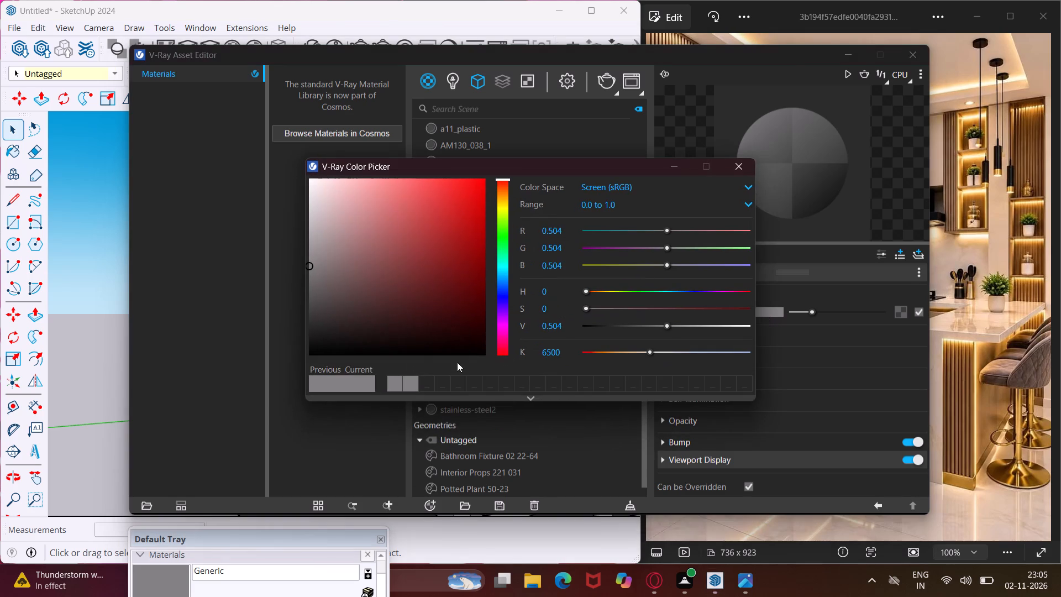
click(500, 207)
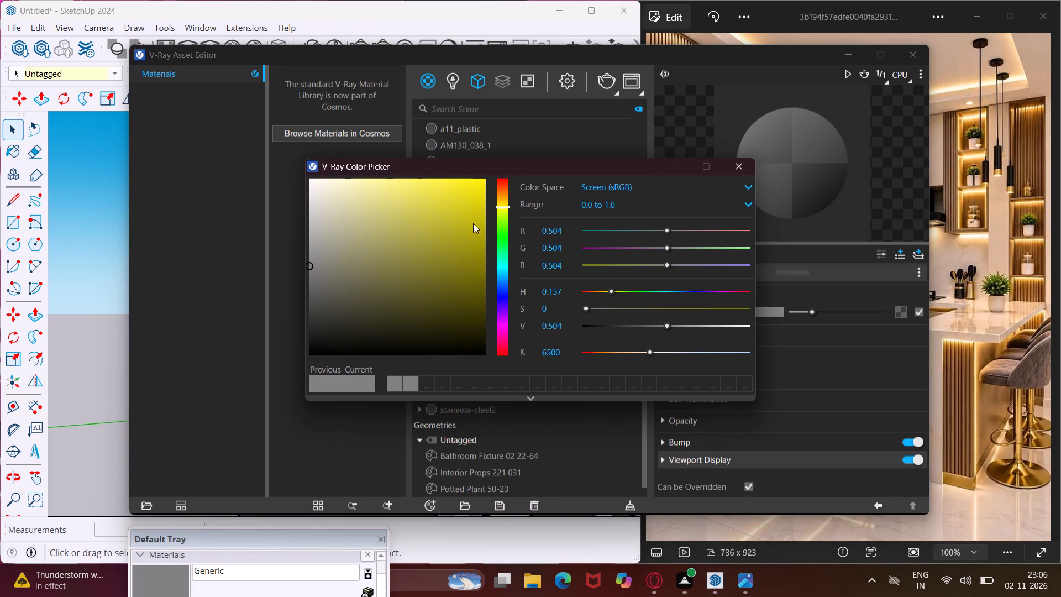
click(506, 208)
click(339, 308)
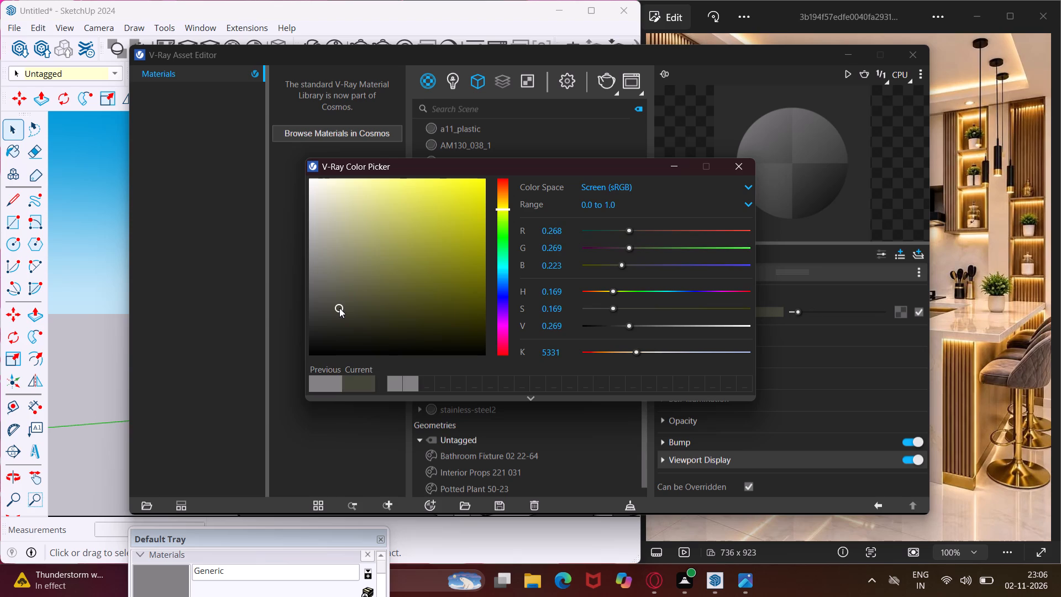
click(324, 317)
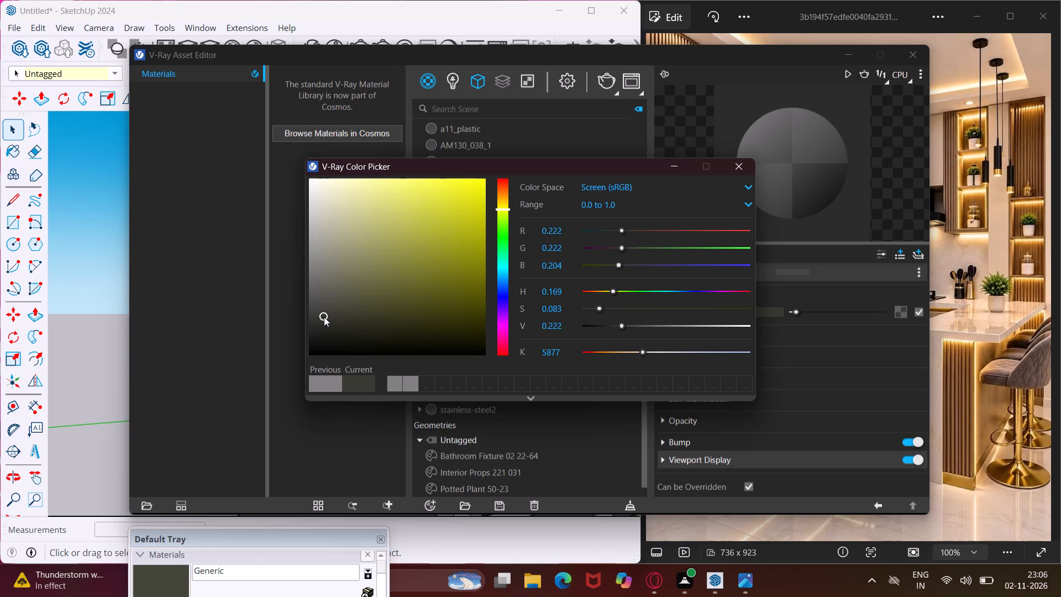
click(328, 296)
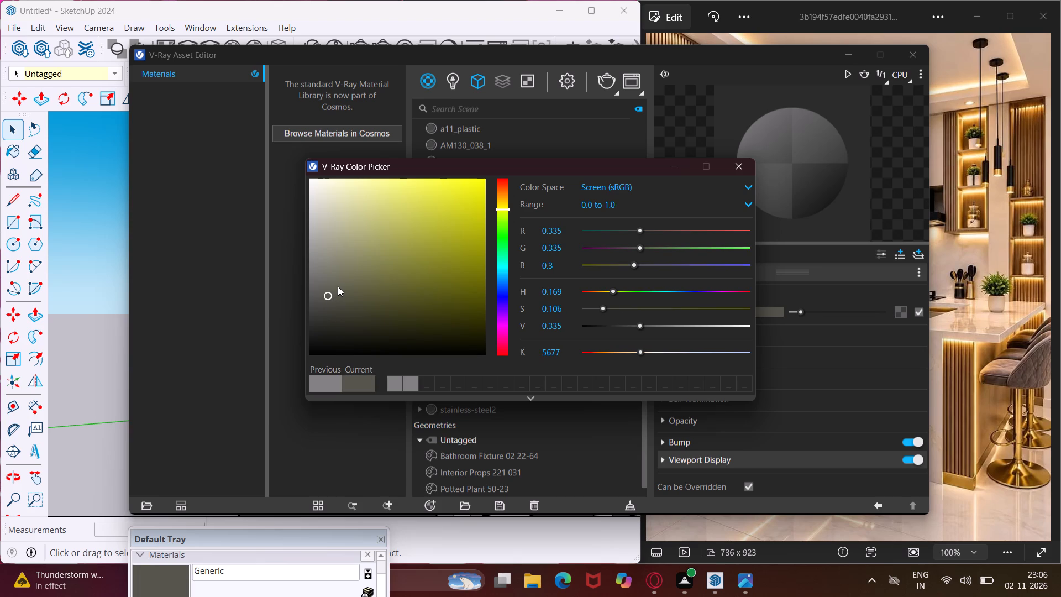
click(338, 286)
click(348, 268)
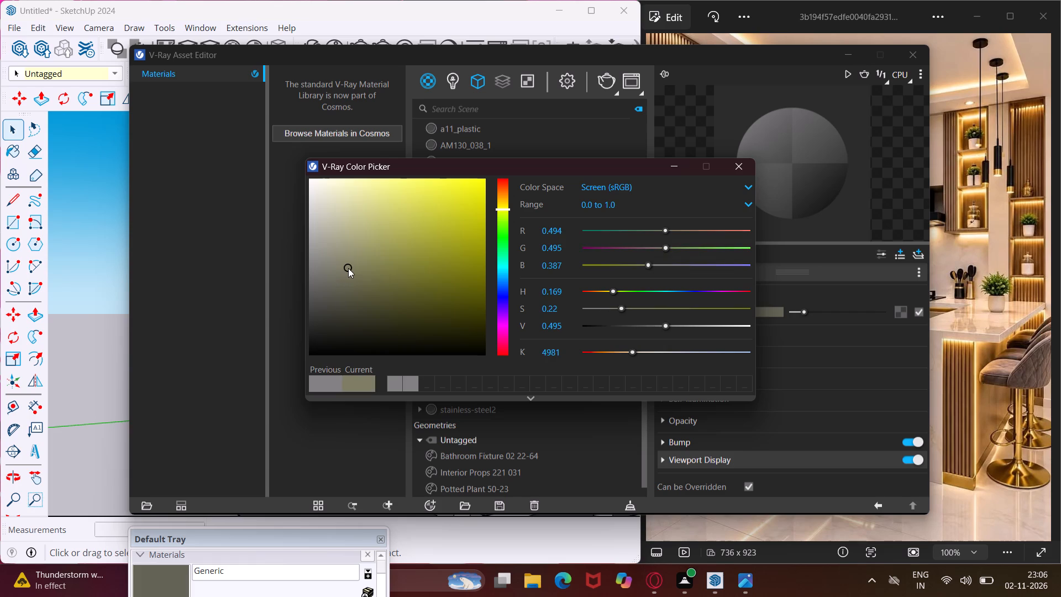
click(360, 275)
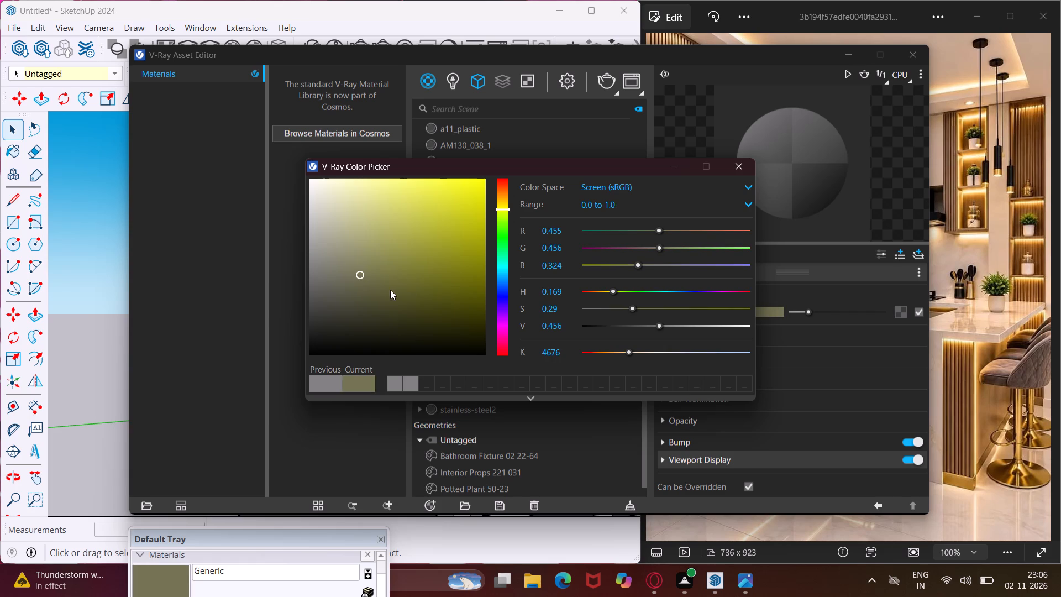
click(672, 165)
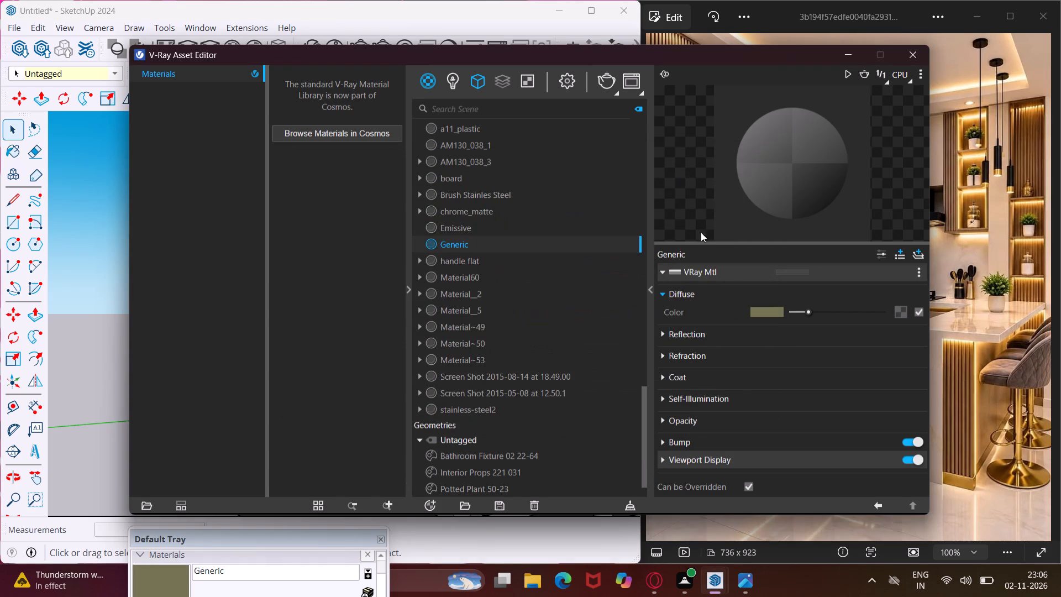
Set the Generic material's reflection colour to a grey-olive, R 0.408, G 0.417, B 0.35.
click(661, 335)
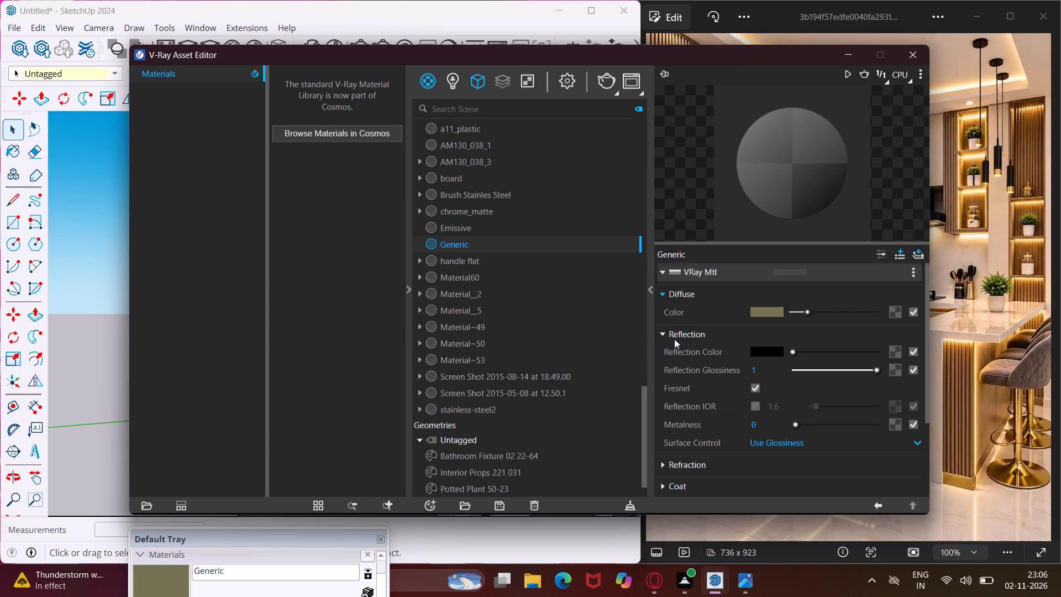
drag(794, 351, 797, 351)
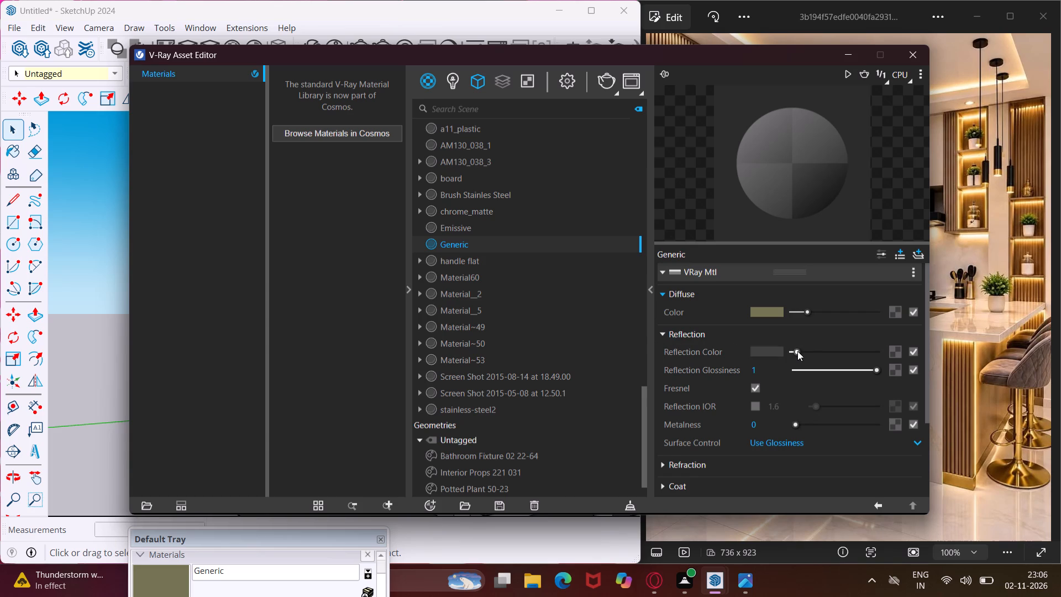
drag(797, 351, 812, 351)
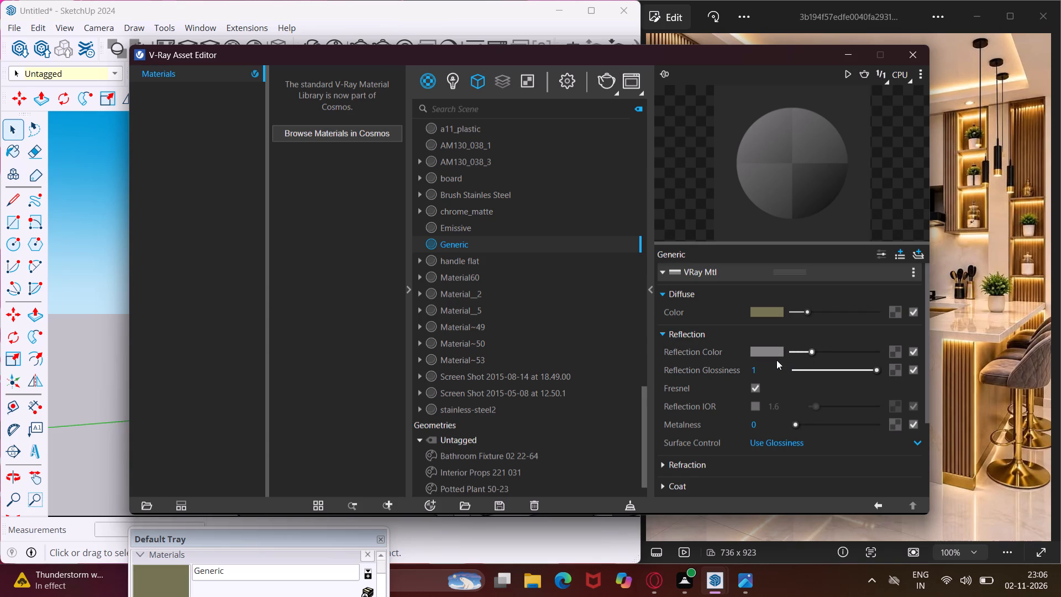
click(775, 355)
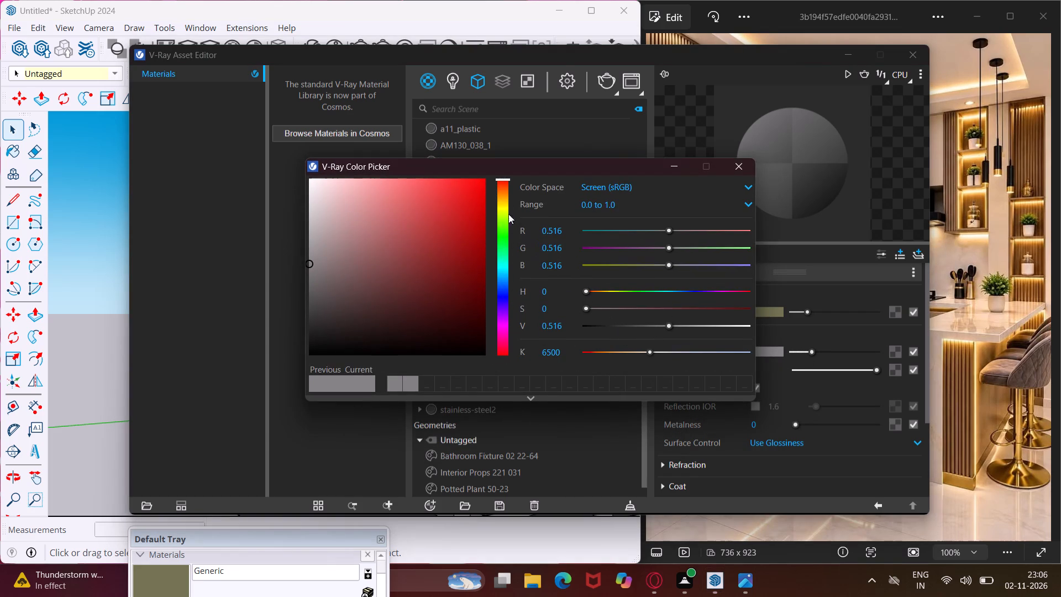
click(503, 212)
click(342, 285)
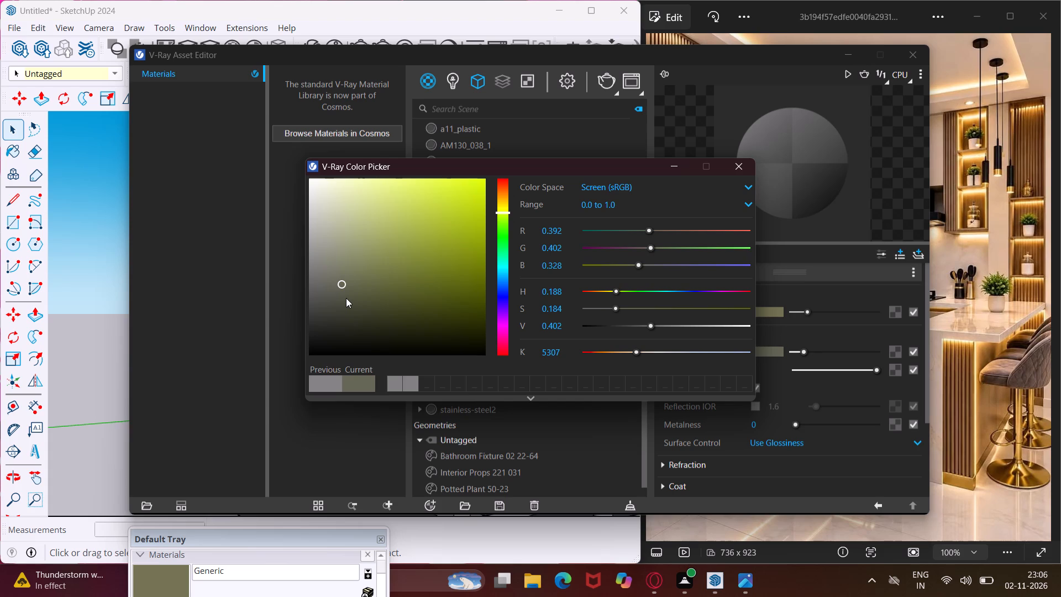
click(346, 289)
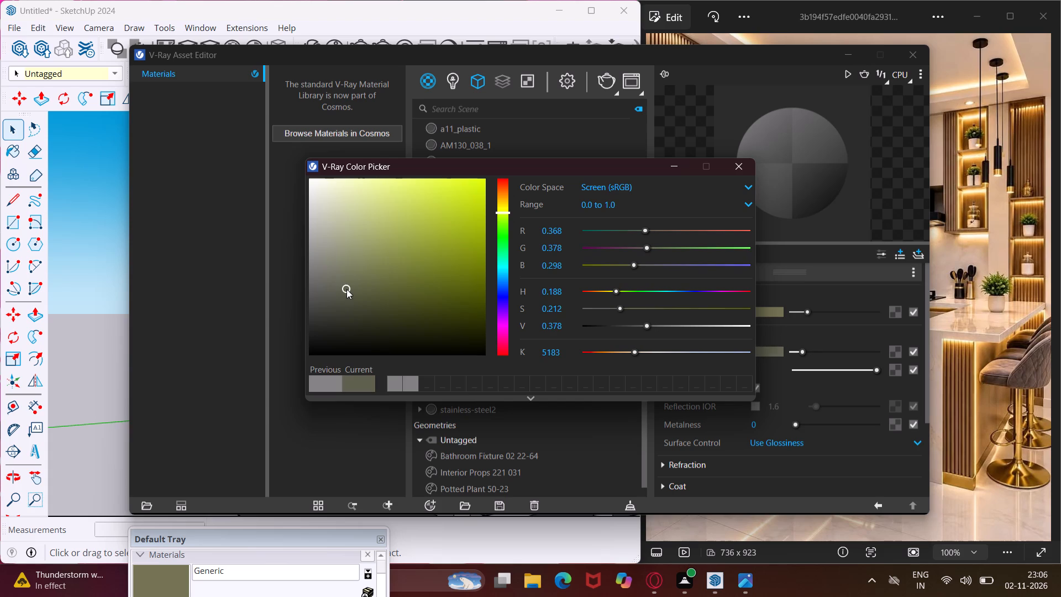
click(338, 282)
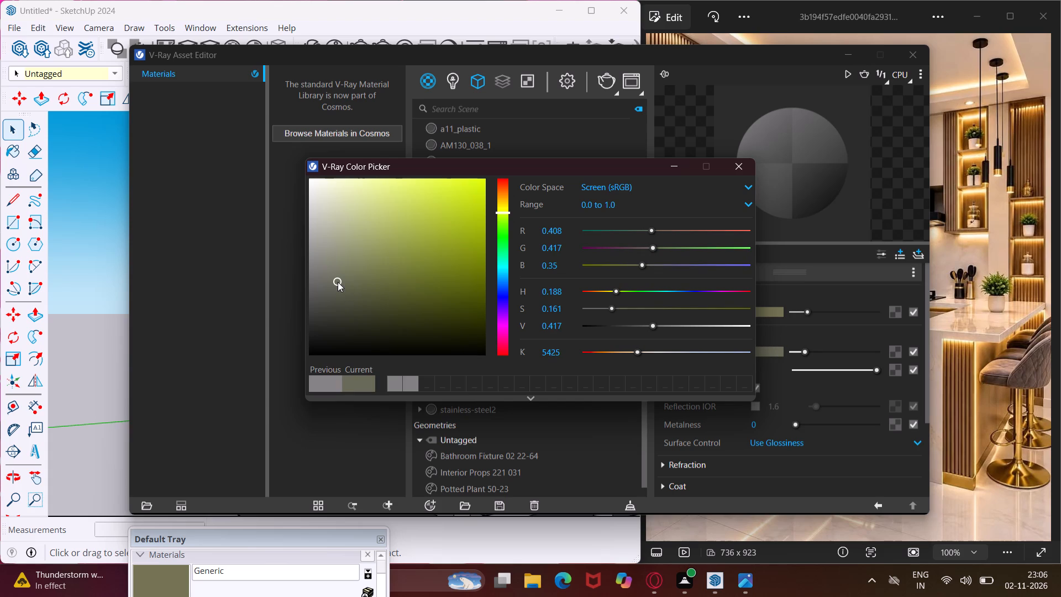
click(676, 174)
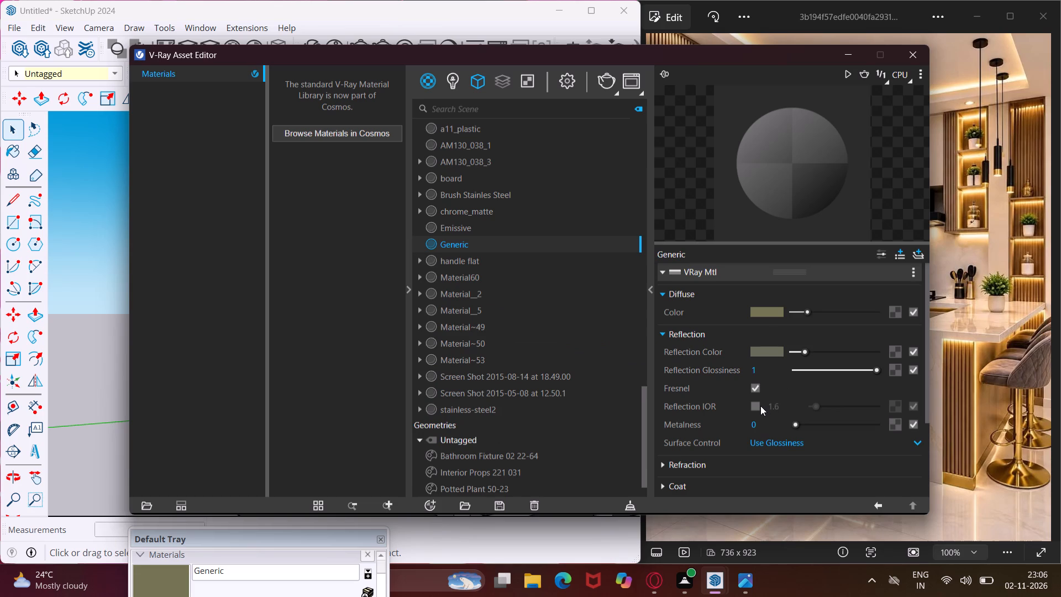
Enable the Generic material's Reflection IOR, set it to 4, and put the V-Ray Asset Editor away.
click(757, 405)
click(782, 400)
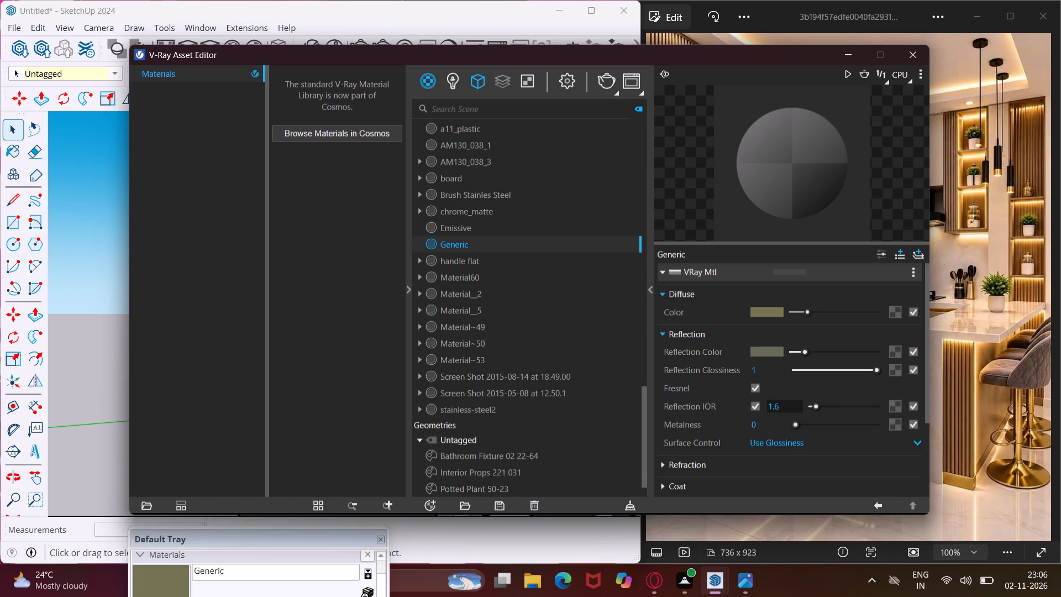
click(790, 404)
key(BackSpace)
key(BackSpace)
key(BackSpace)
key(4)
key(Return)
double_click(492, 252)
click(843, 47)
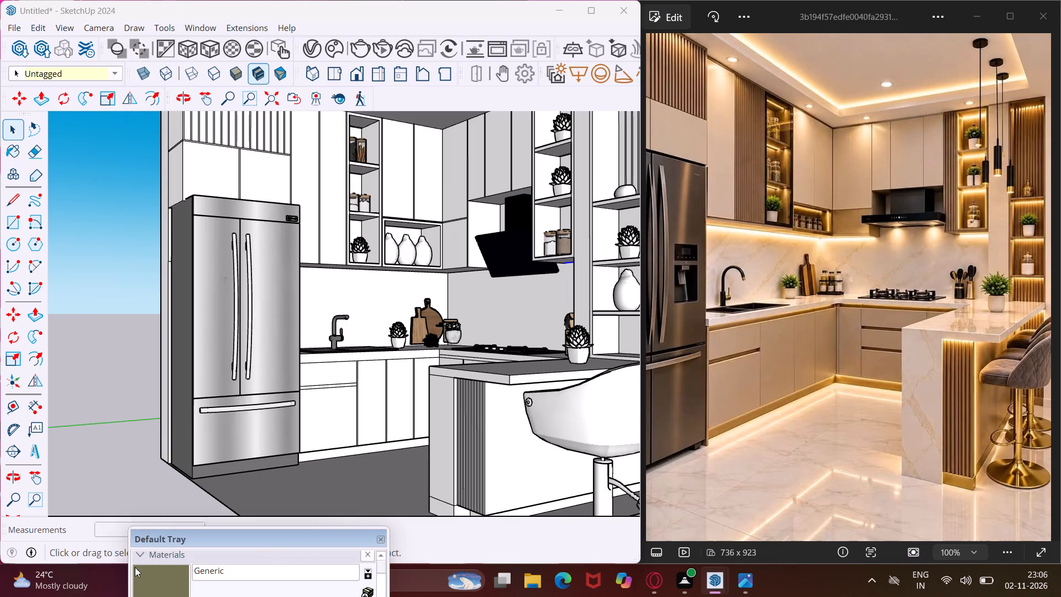
Paint the peninsula's panel behind the bar stools with the Generic material.
click(155, 577)
scroll(438, 425, up, 9)
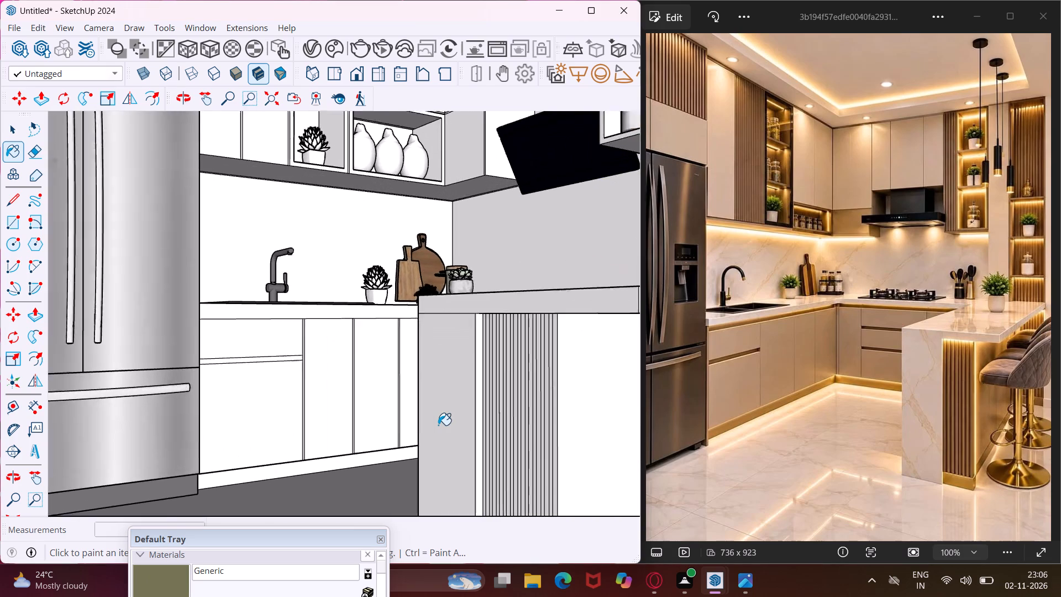
middle_drag(438, 428, 545, 409)
scroll(285, 407, down, 6)
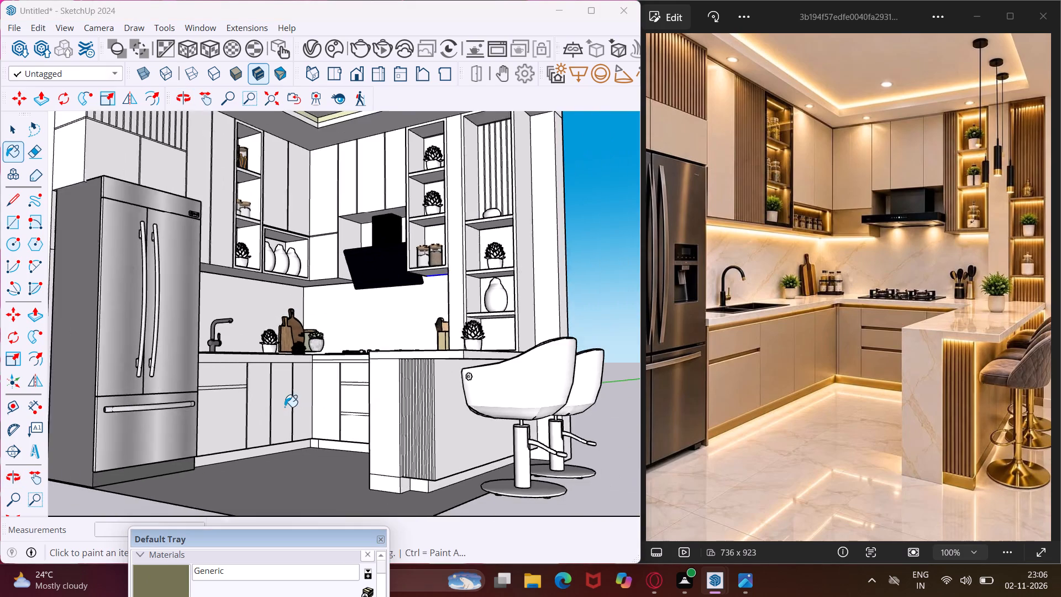
scroll(285, 407, down, 1)
scroll(528, 436, up, 9)
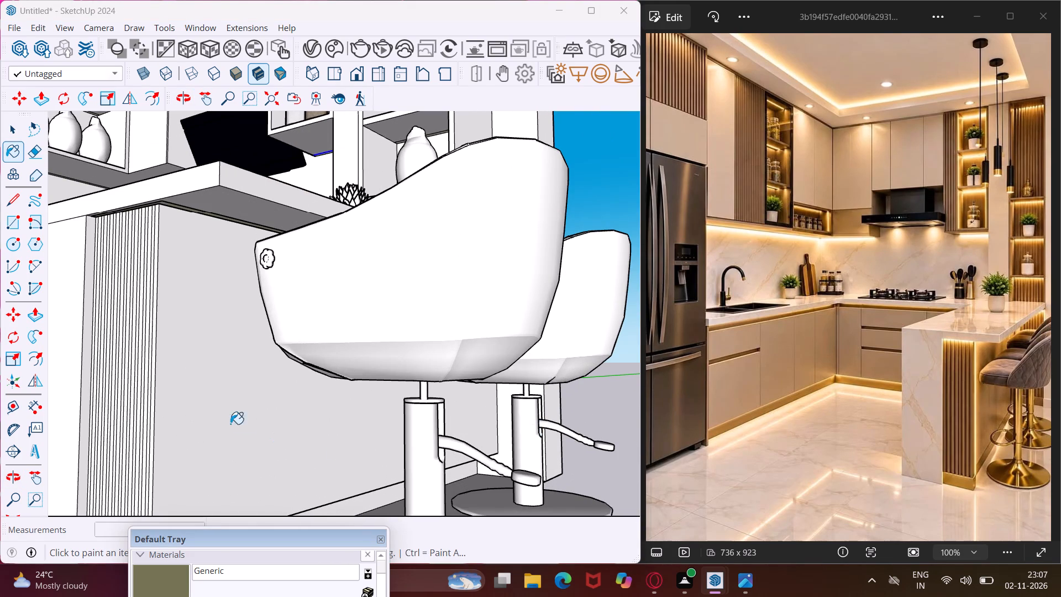
scroll(135, 303, up, 5)
middle_drag(135, 290, 223, 290)
scroll(217, 293, up, 2)
click(217, 293)
Paint the peninsula's vertical slats with the Generic material one by one, starting beside the stool-side panel.
click(192, 313)
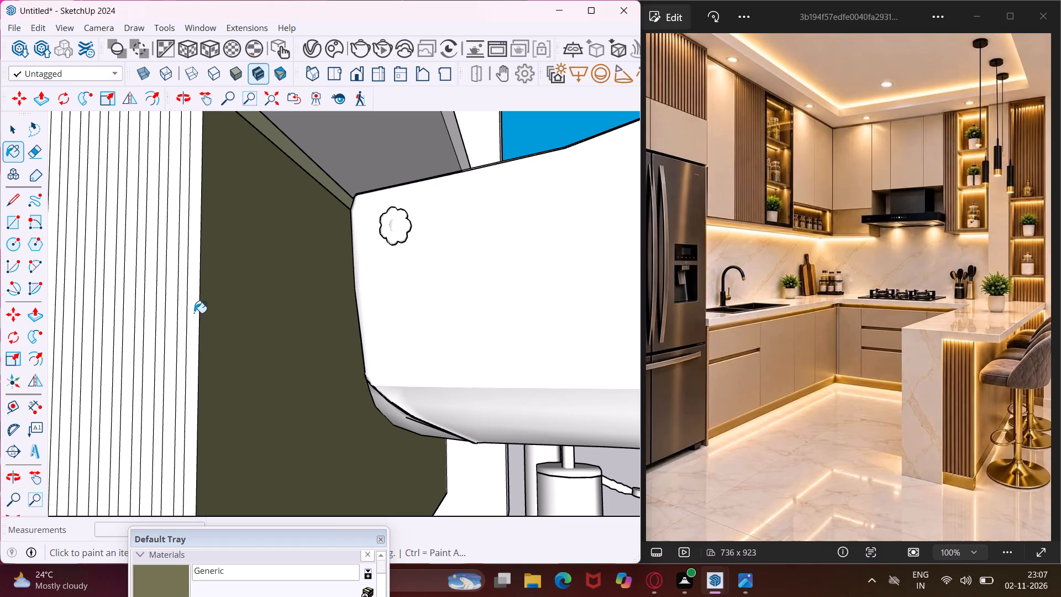
click(178, 315)
click(172, 323)
click(159, 333)
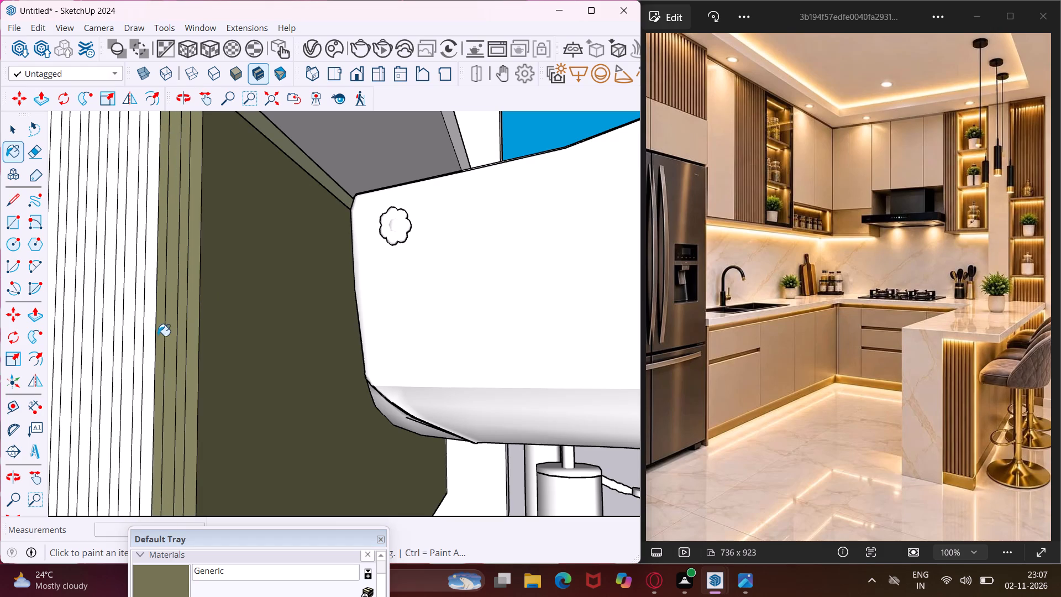
click(151, 346)
click(136, 357)
click(127, 376)
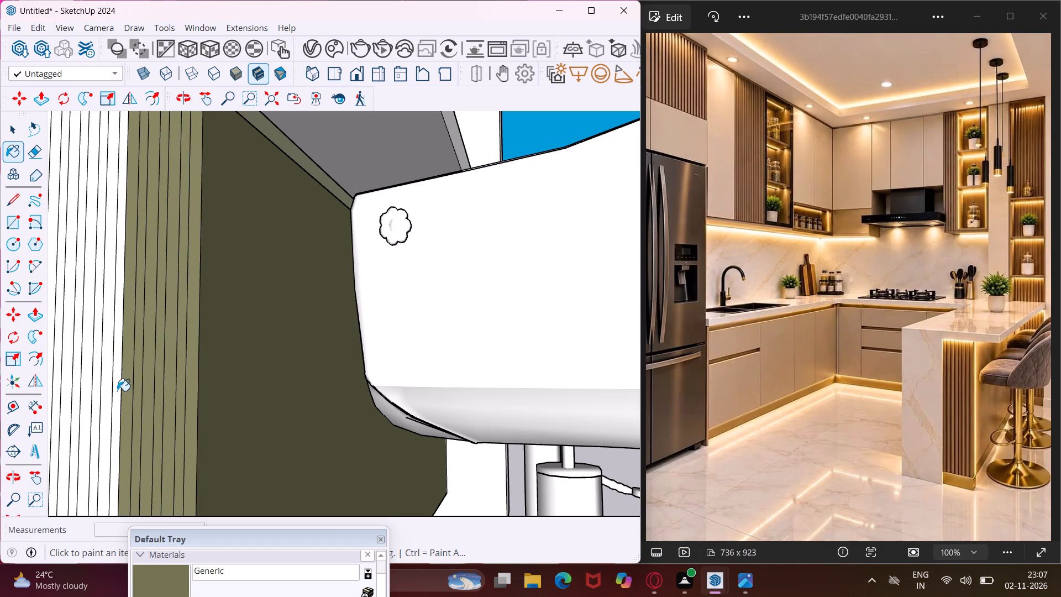
click(117, 391)
click(109, 405)
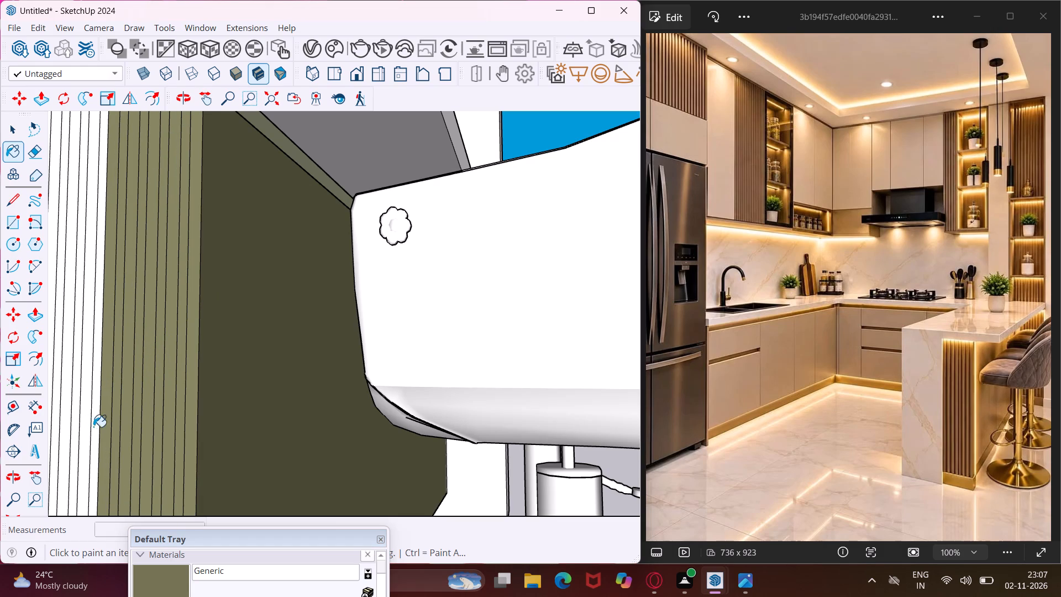
click(94, 427)
click(89, 430)
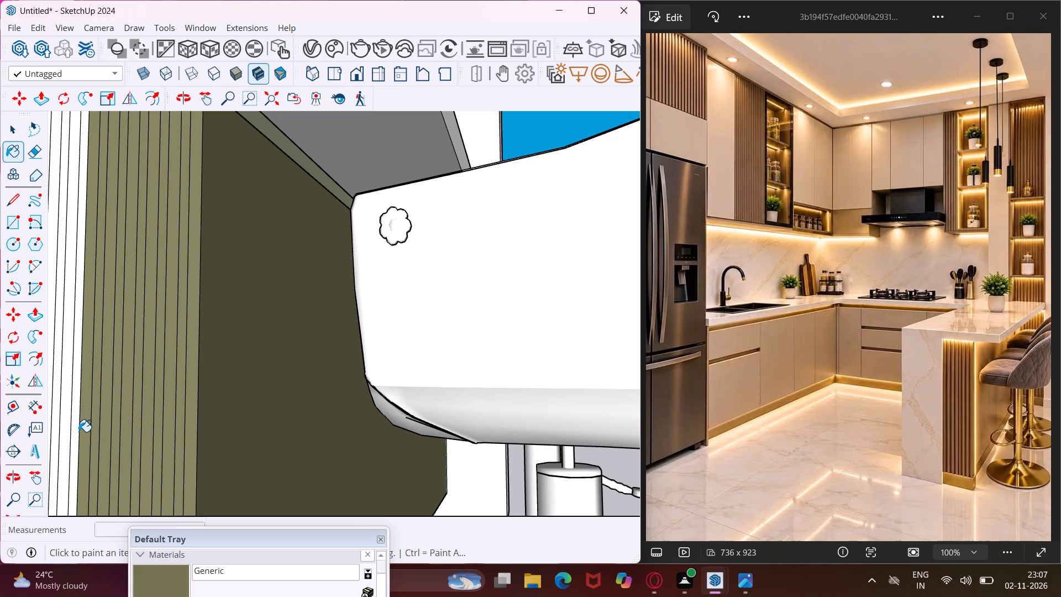
click(78, 432)
click(63, 443)
click(73, 441)
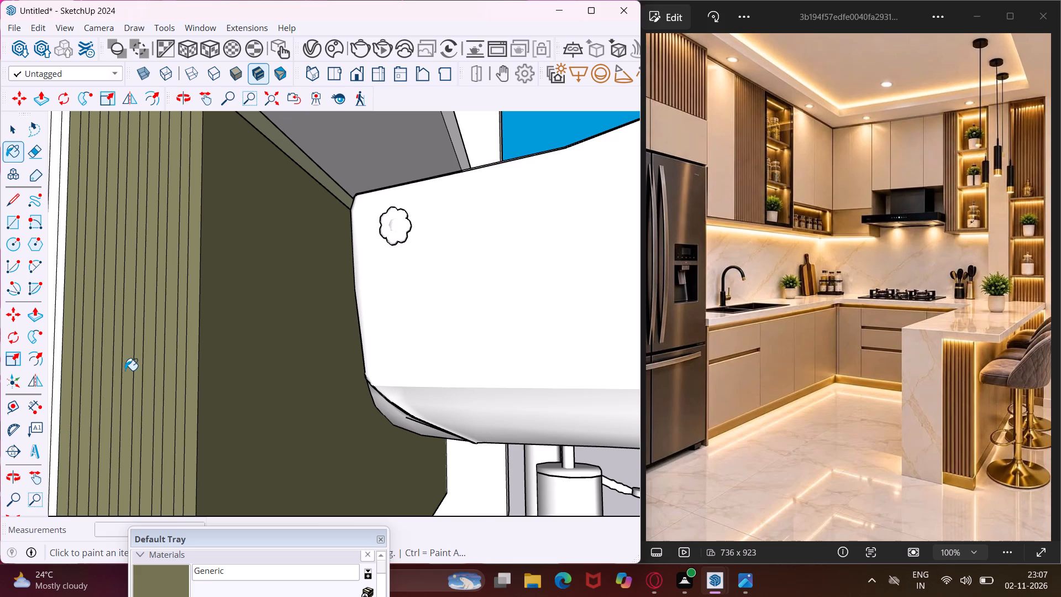
Paint the remaining white vertical slats on the peninsula's end with the Generic material one by one.
scroll(125, 370, down, 15)
scroll(94, 370, up, 6)
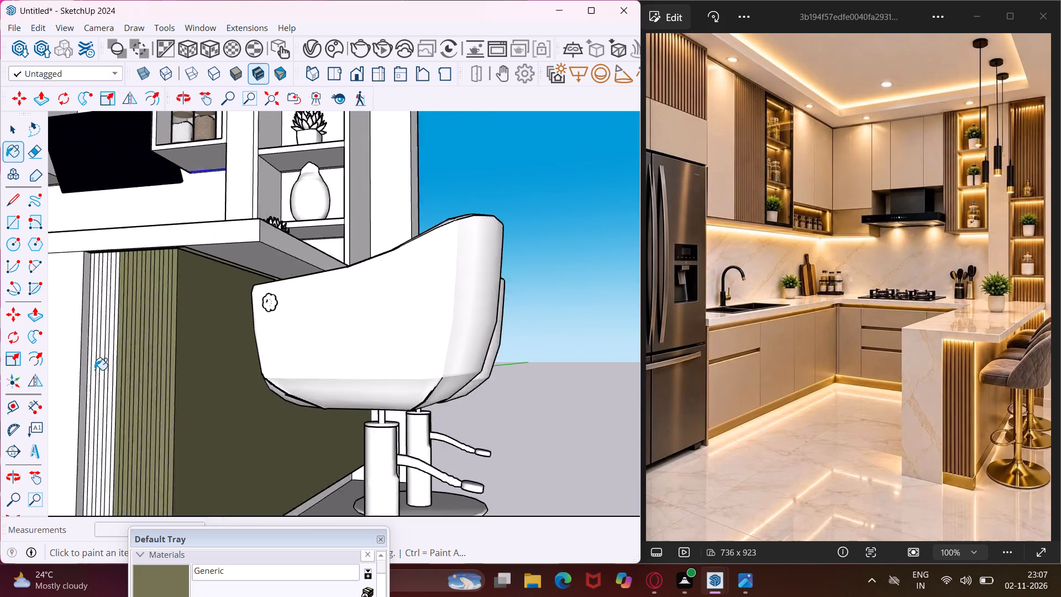
scroll(94, 370, up, 14)
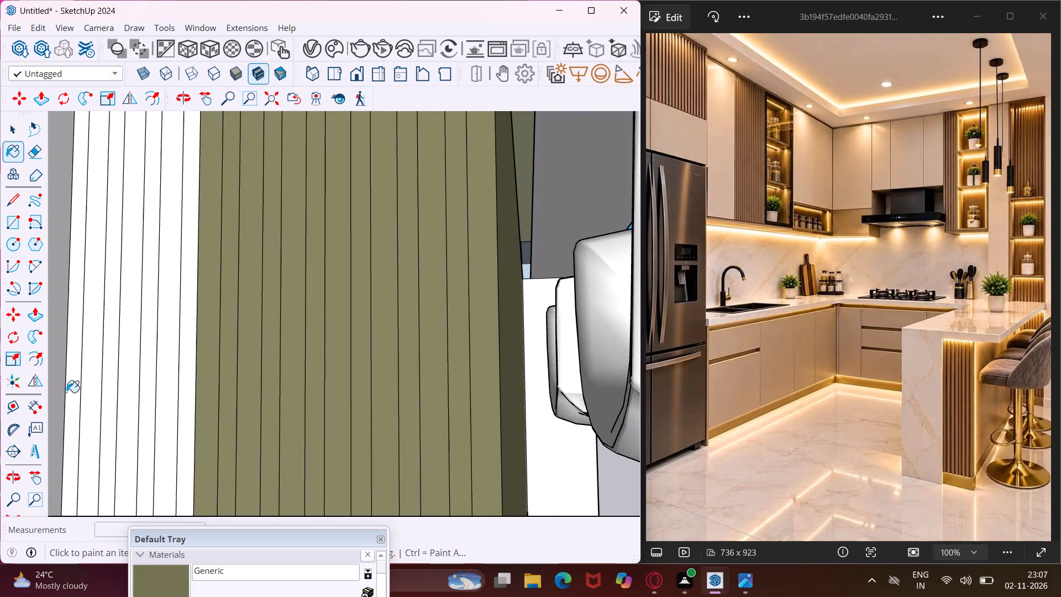
click(72, 390)
click(90, 387)
click(112, 384)
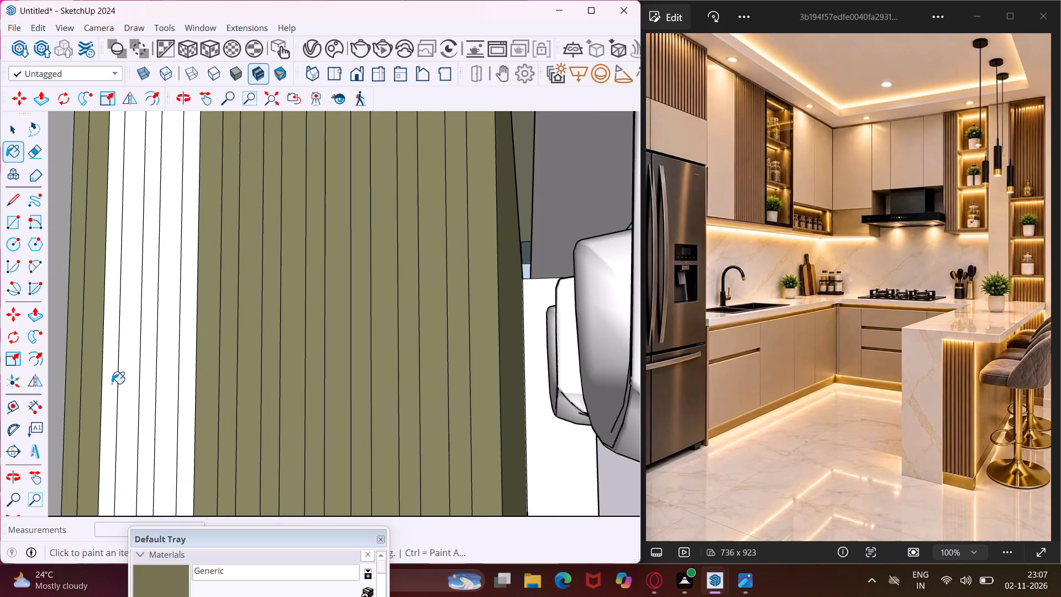
click(125, 384)
click(143, 384)
click(170, 373)
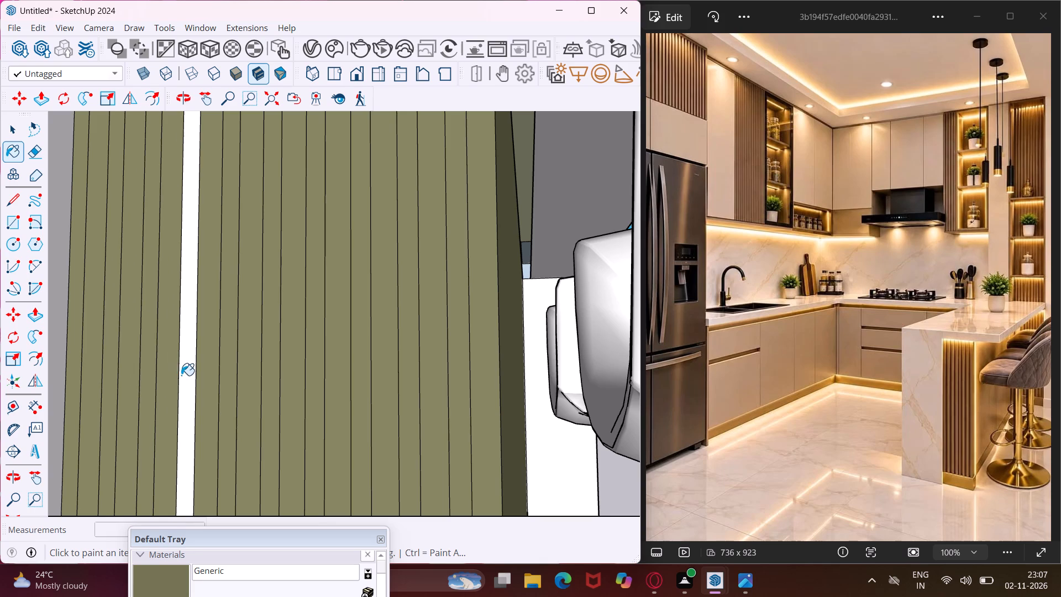
click(182, 375)
Paint the tall shelf unit's upper niche with the Generic material: inner side panel, front frame, shelf edge and shelf top.
scroll(151, 390, down, 16)
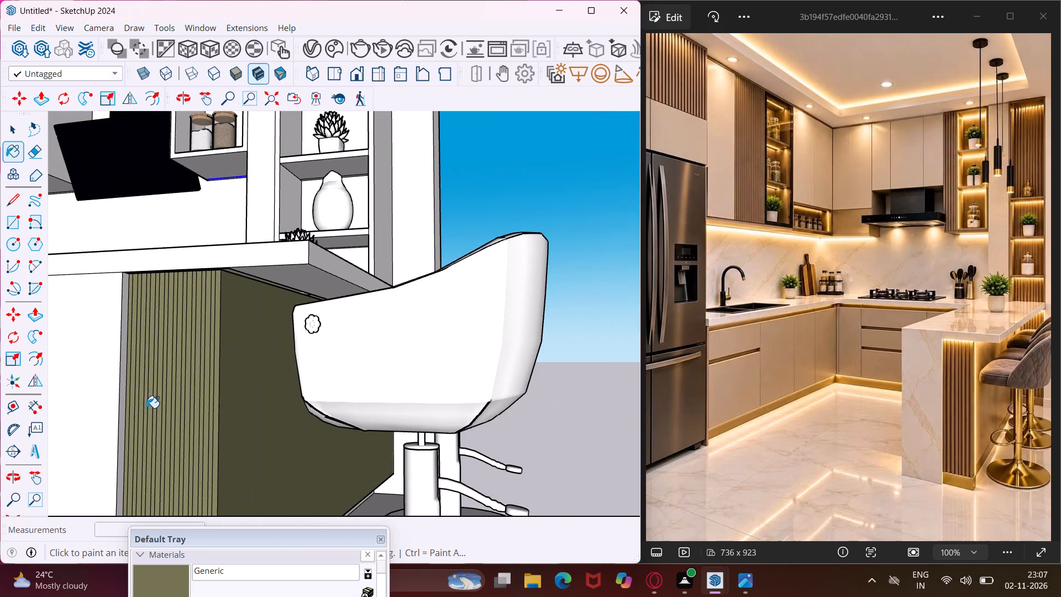
middle_drag(146, 406, 157, 484)
scroll(157, 484, down, 10)
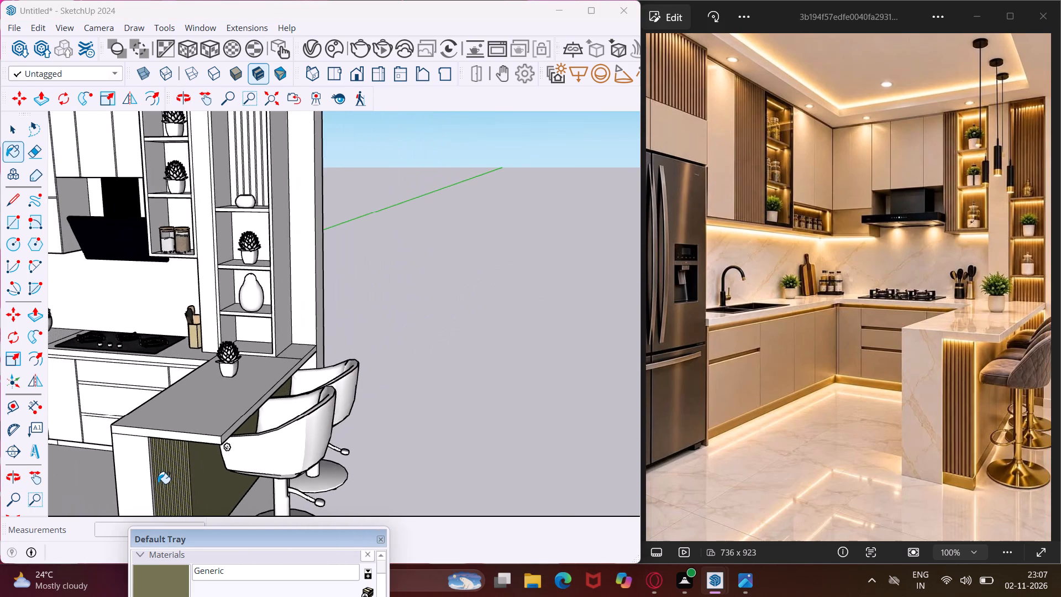
scroll(157, 484, down, 9)
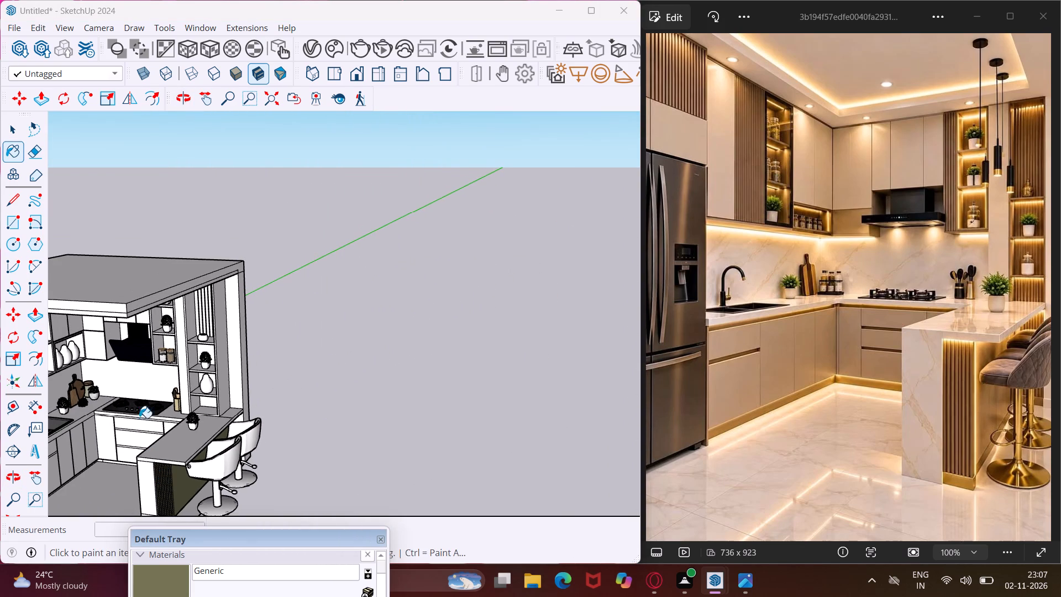
scroll(169, 349, up, 8)
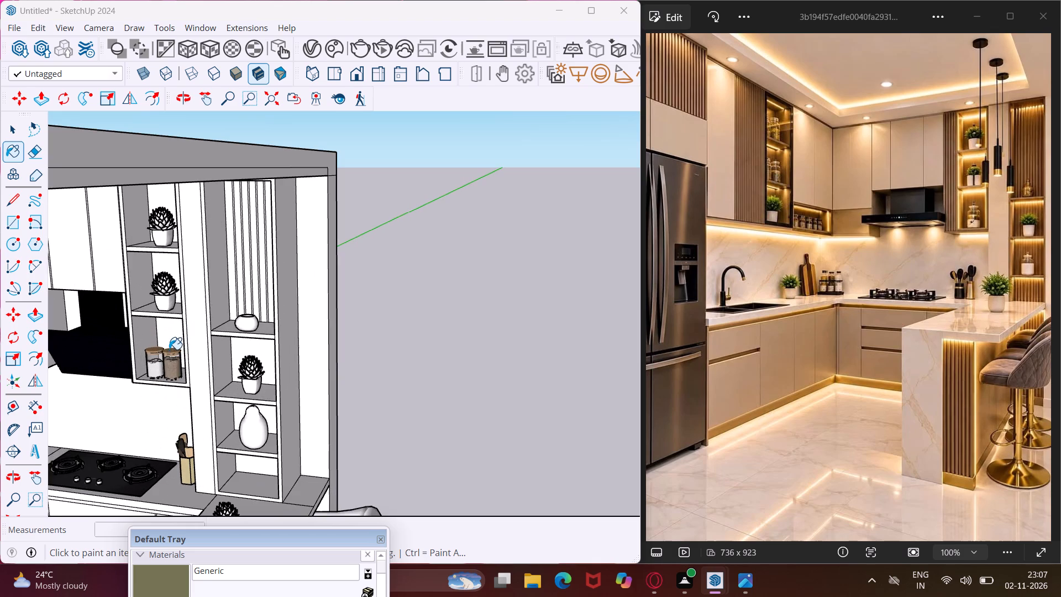
scroll(231, 290, up, 10)
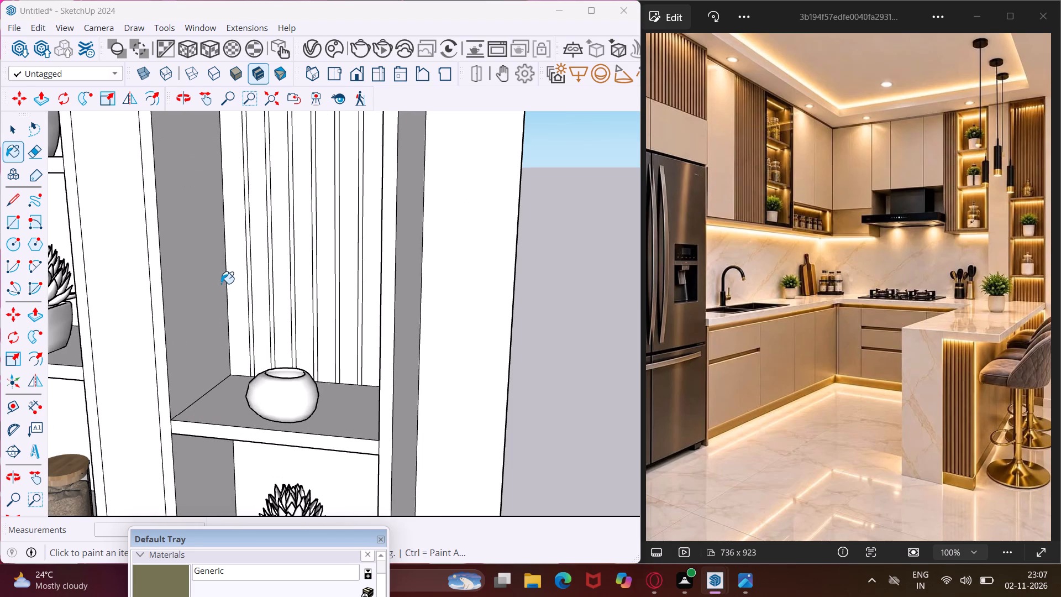
click(221, 284)
click(162, 356)
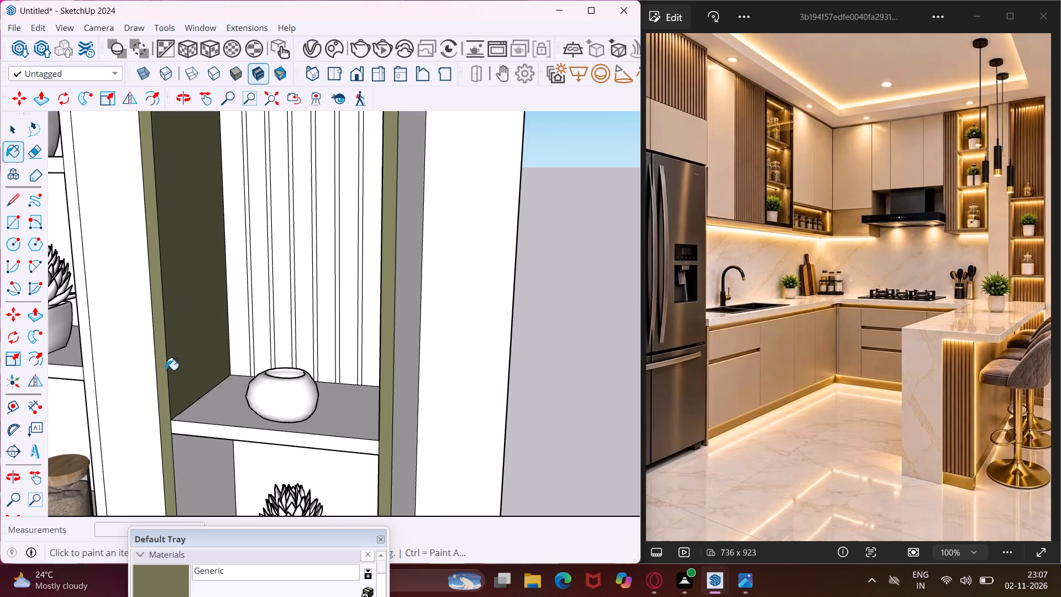
click(181, 433)
click(196, 416)
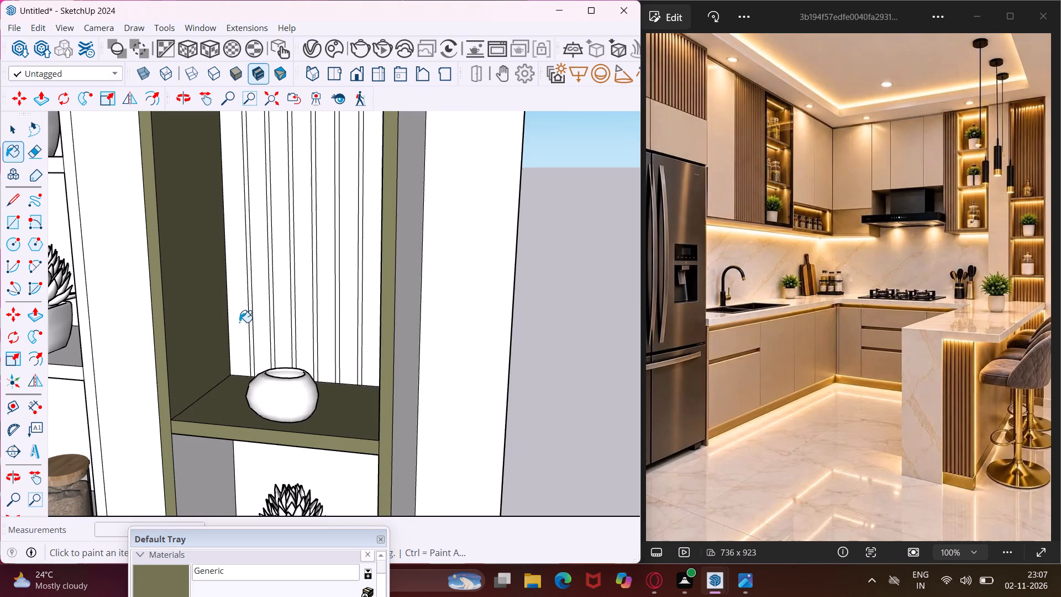
Paint the wide vertical strips on the back of the tall unit's upper niche with the Generic material.
click(239, 322)
click(253, 313)
click(259, 311)
click(285, 301)
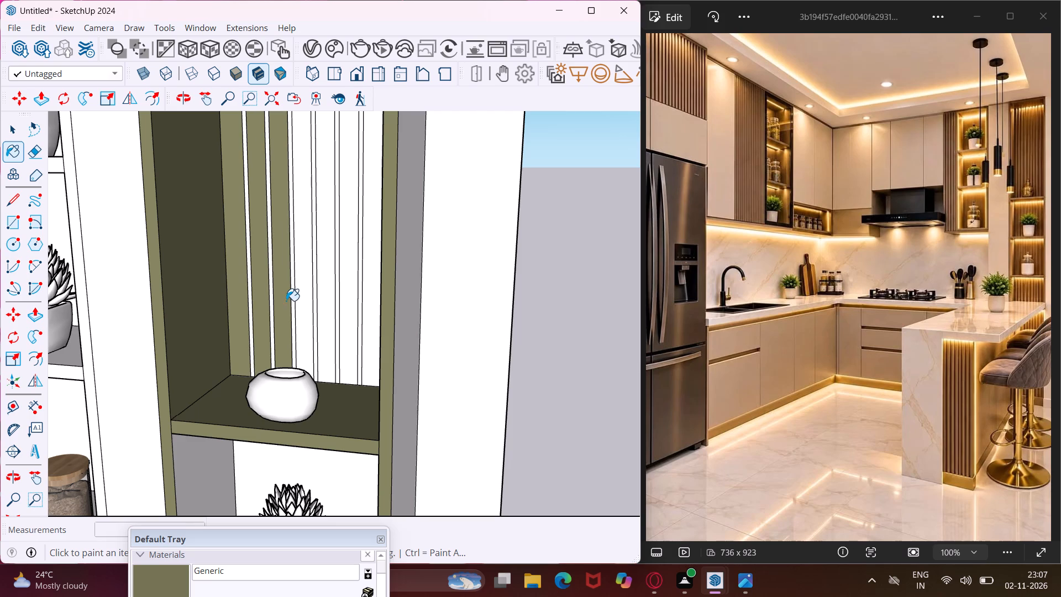
click(302, 297)
click(335, 292)
click(345, 293)
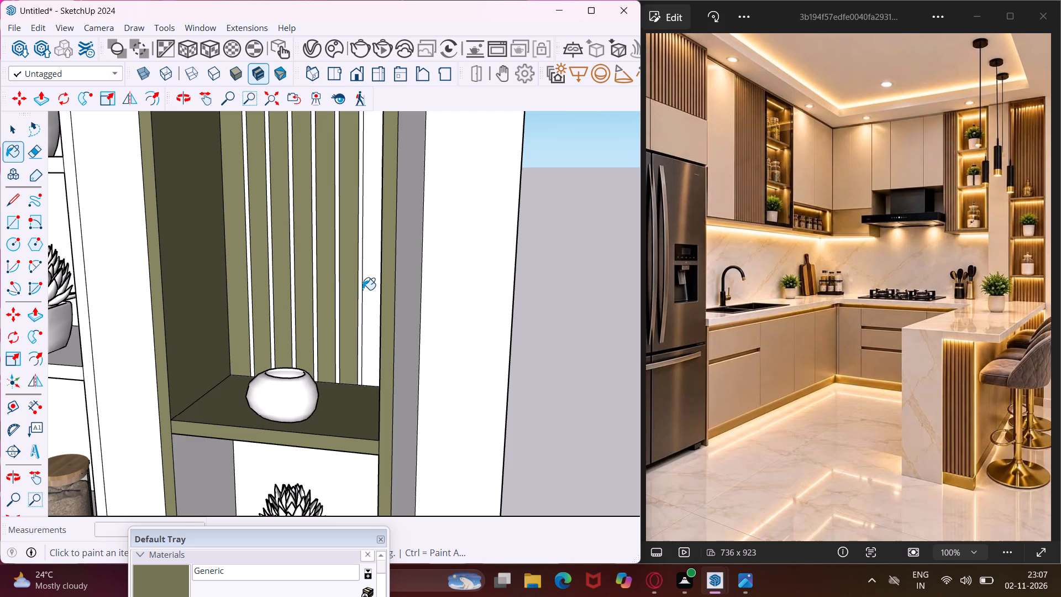
click(364, 289)
middle_drag(355, 287, 546, 261)
click(422, 295)
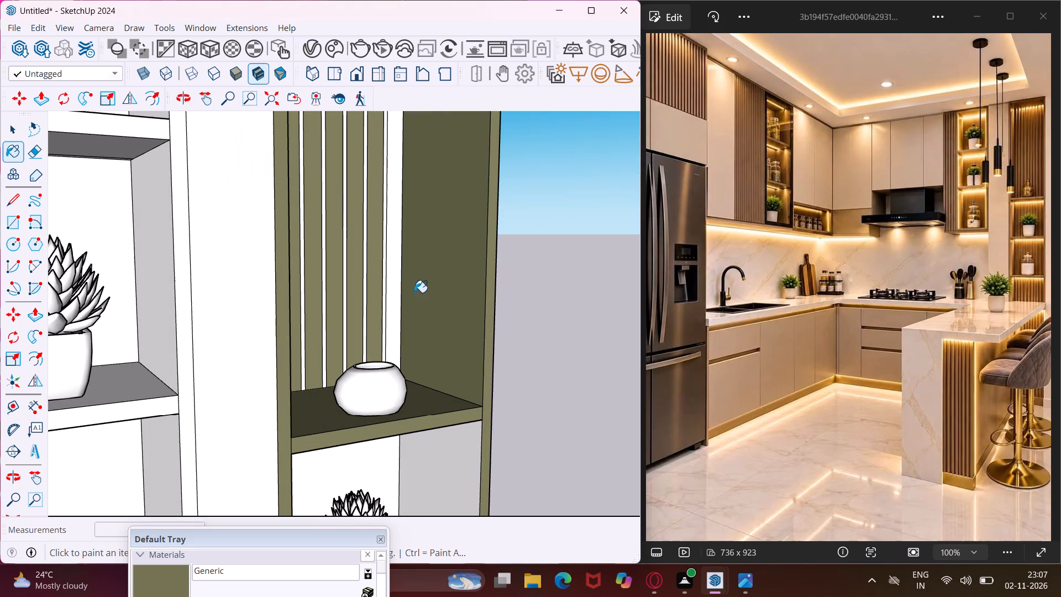
click(396, 288)
Paint the back, inner side and shelf underside of the compartment below the upper niche with the Generic material.
click(391, 446)
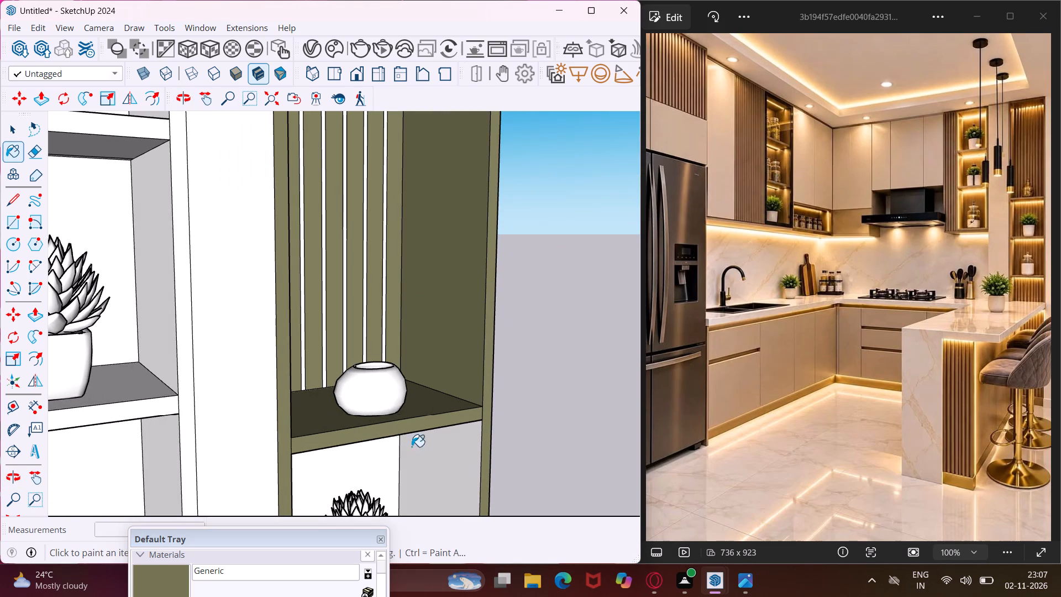
click(417, 447)
middle_drag(424, 447, 416, 308)
scroll(370, 416, up, 1)
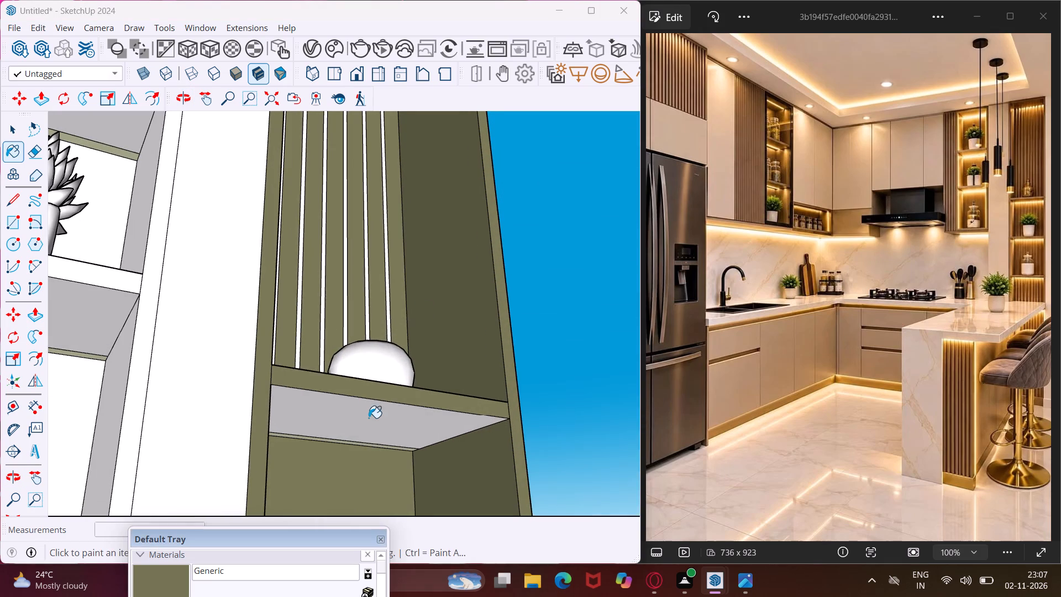
click(369, 416)
Paint the narrow white strips between the wide slats behind the round bowl with the Generic material.
middle_drag(317, 404, 276, 500)
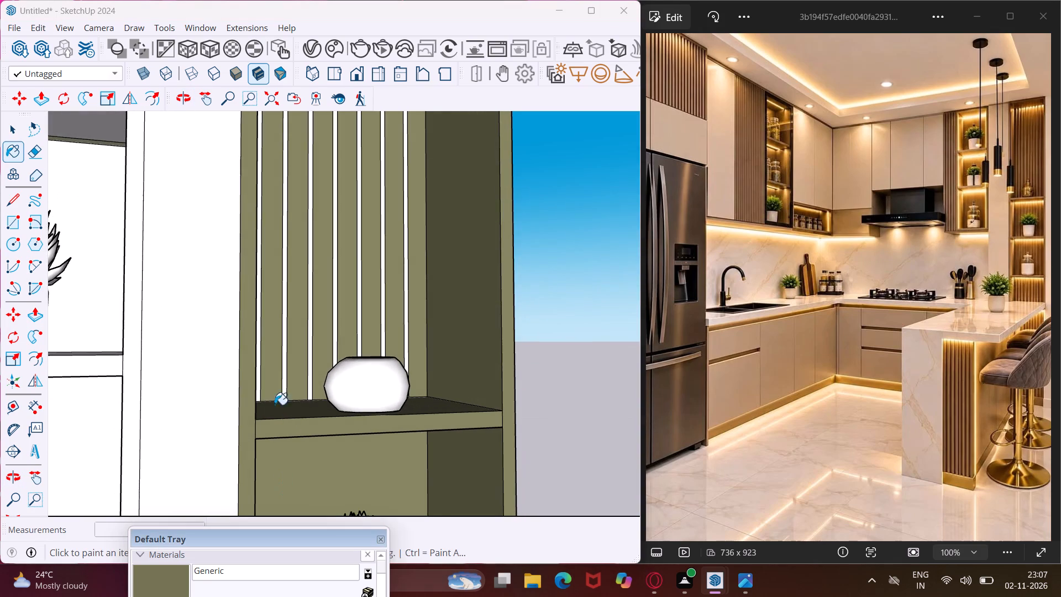
scroll(266, 381, up, 3)
middle_drag(263, 377, 155, 449)
scroll(231, 391, up, 5)
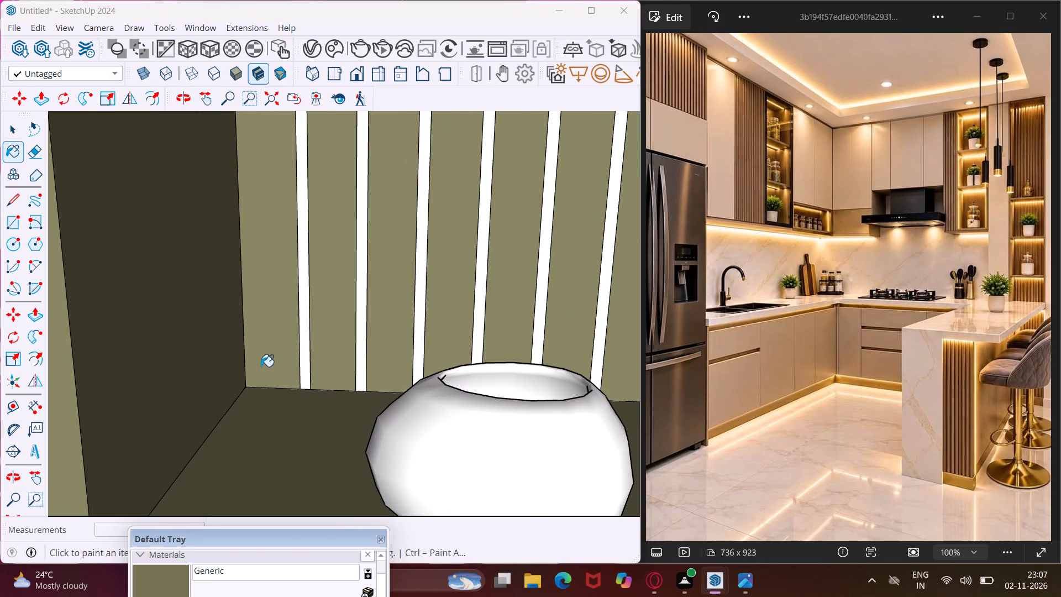
click(303, 333)
click(362, 328)
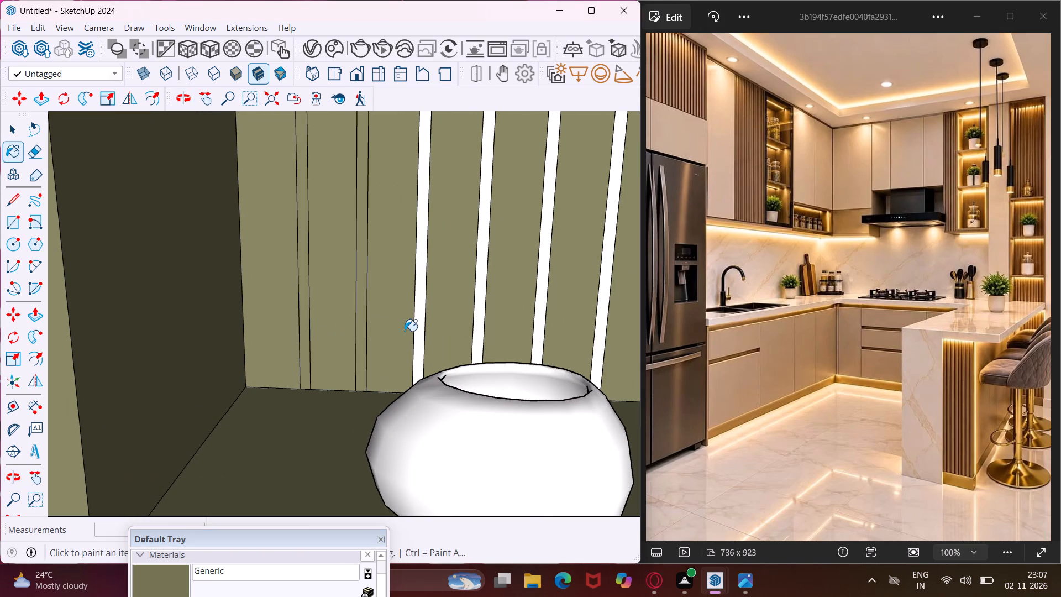
click(419, 319)
click(478, 320)
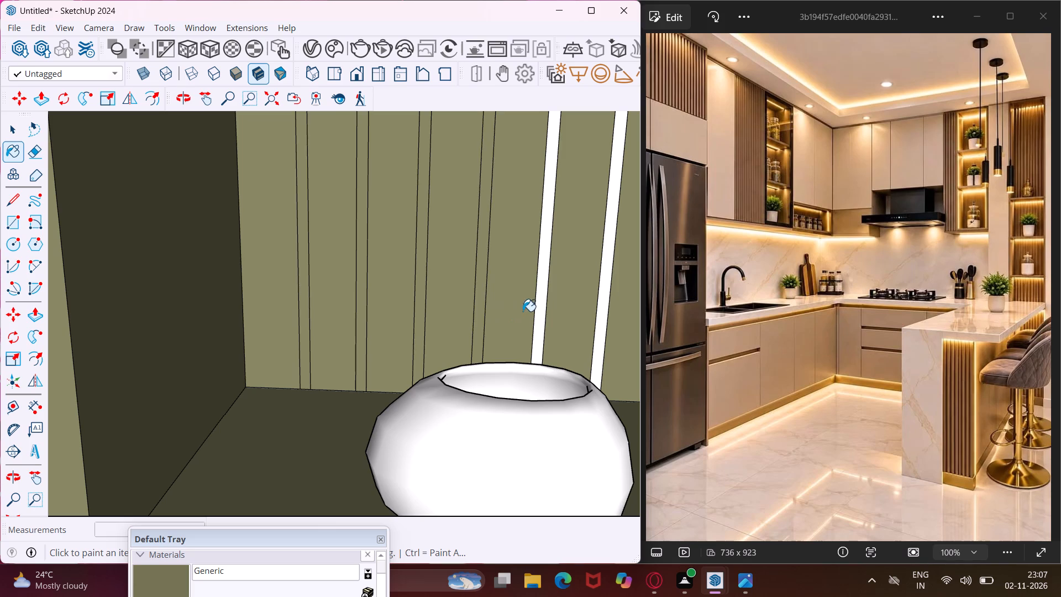
click(543, 296)
click(600, 295)
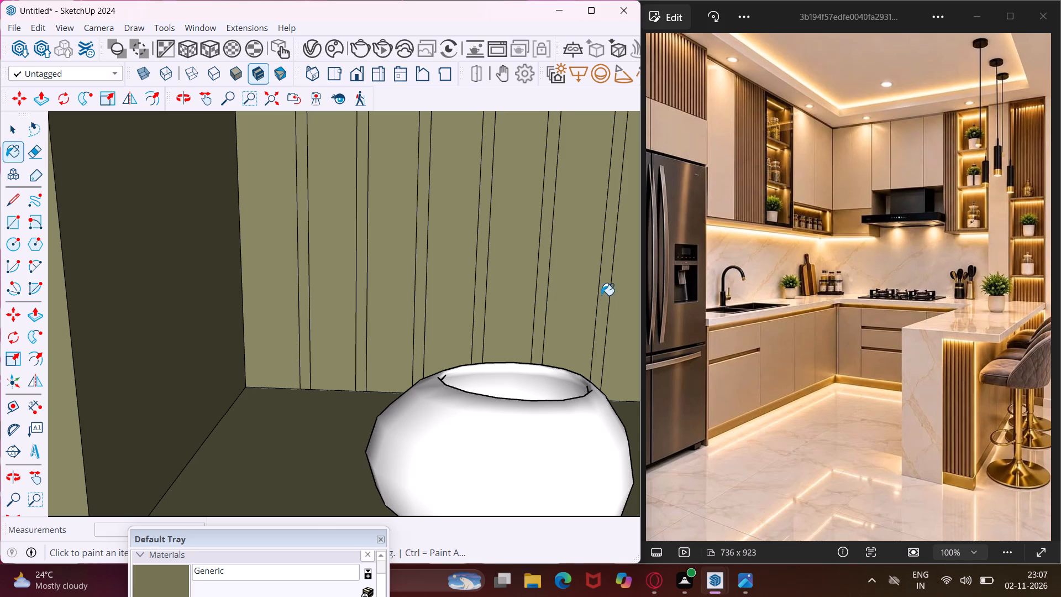
scroll(402, 322, down, 4)
scroll(627, 308, up, 2)
click(574, 304)
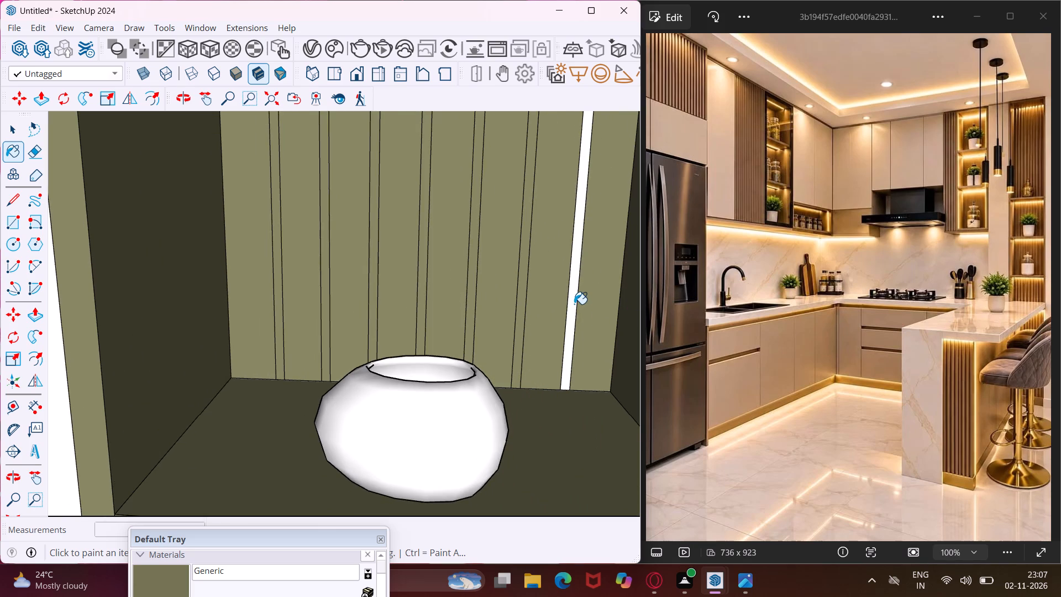
Paint the opposite inner side and the shelf top of the tall unit's upper potted-plant compartment with the Generic material.
scroll(406, 312, down, 4)
scroll(355, 333, down, 5)
click(300, 437)
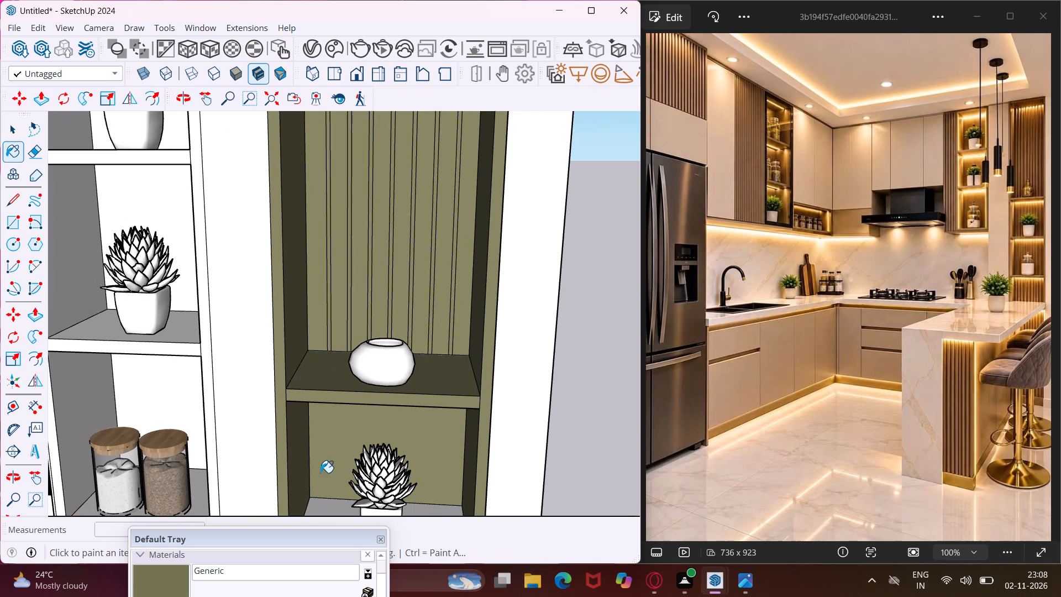
click(330, 501)
Paint the underside of the top panel in the tall unit's slatted upper niche with the Generic material.
scroll(307, 459, down, 5)
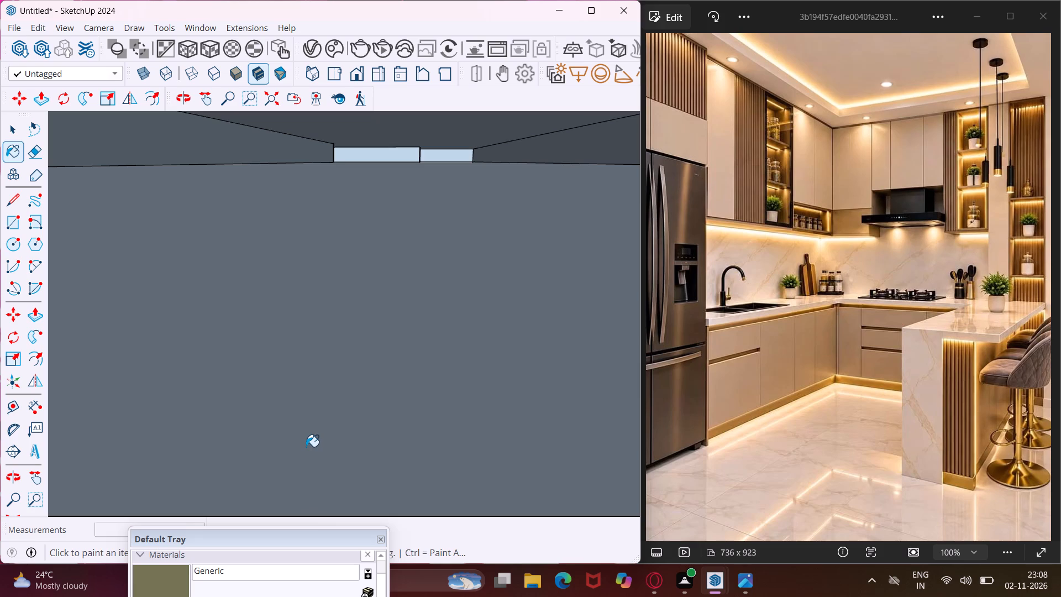
middle_drag(306, 447, 333, 311)
scroll(322, 327, down, 4)
scroll(301, 375, down, 6)
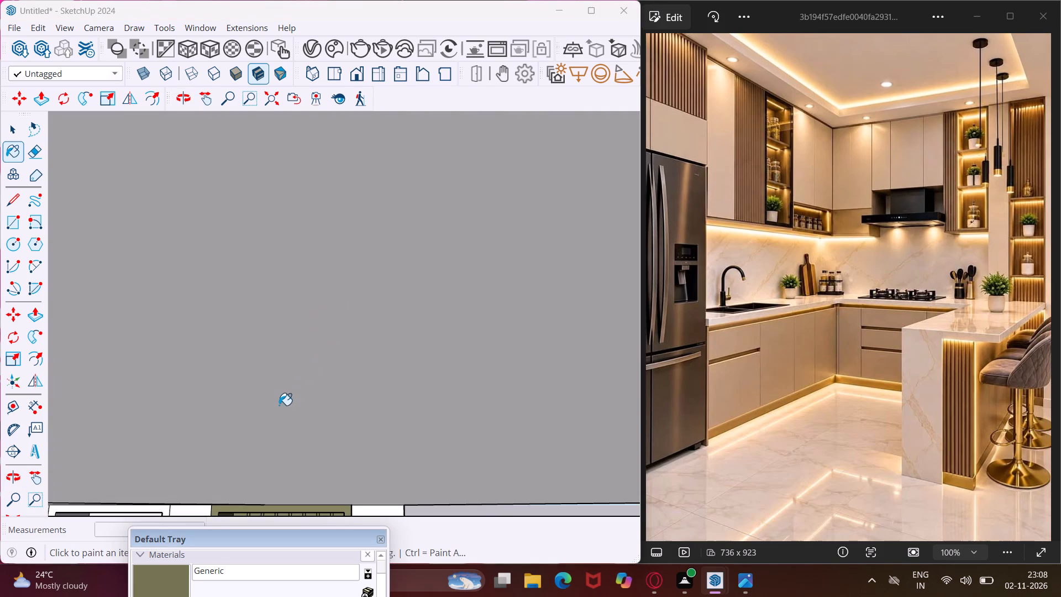
scroll(275, 405, down, 17)
scroll(253, 438, down, 10)
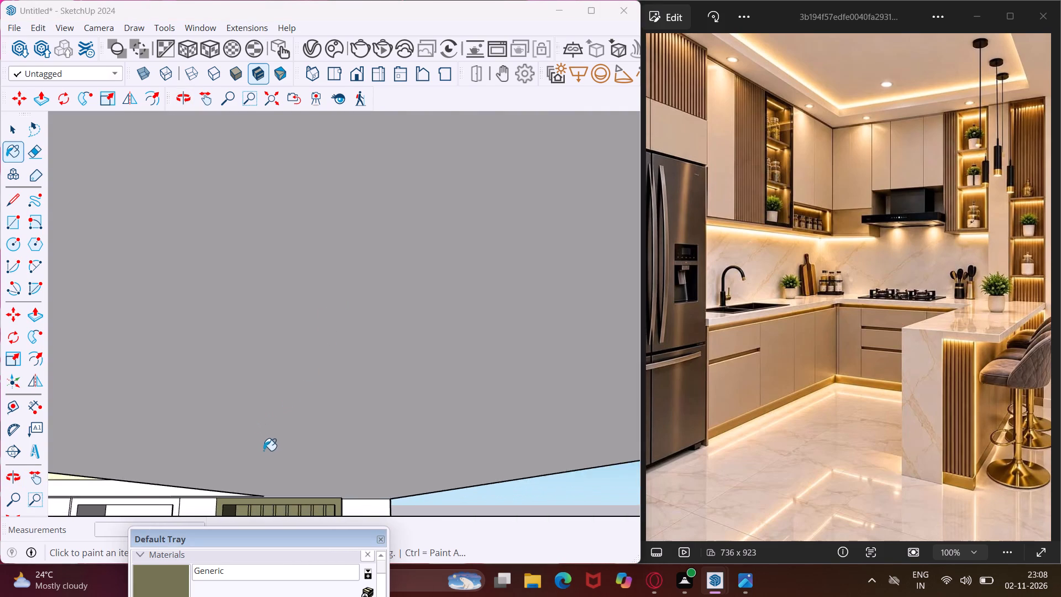
scroll(264, 451, down, 20)
scroll(272, 460, down, 3)
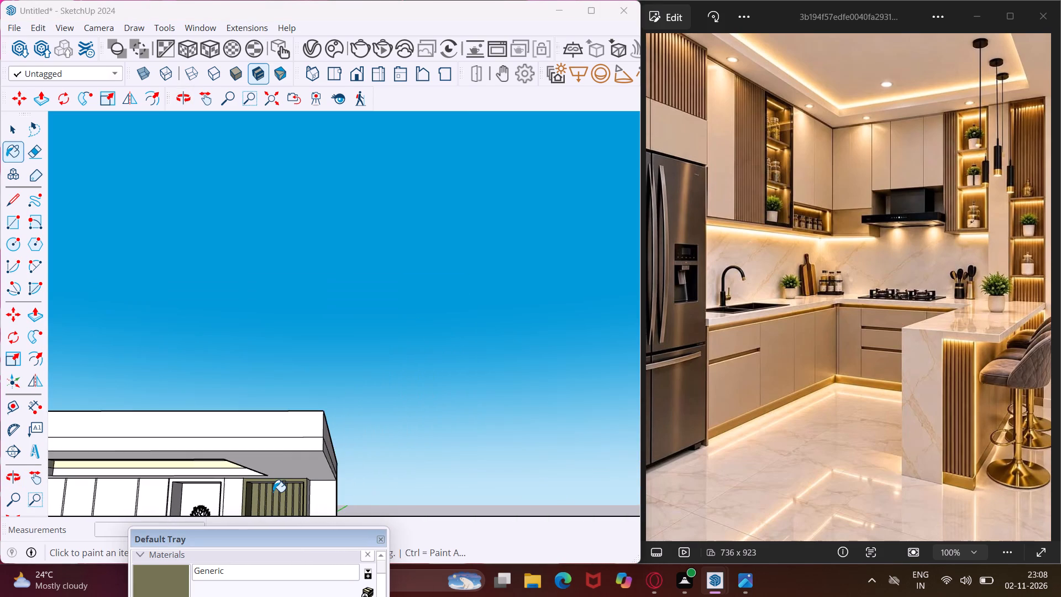
scroll(273, 492, up, 16)
click(265, 451)
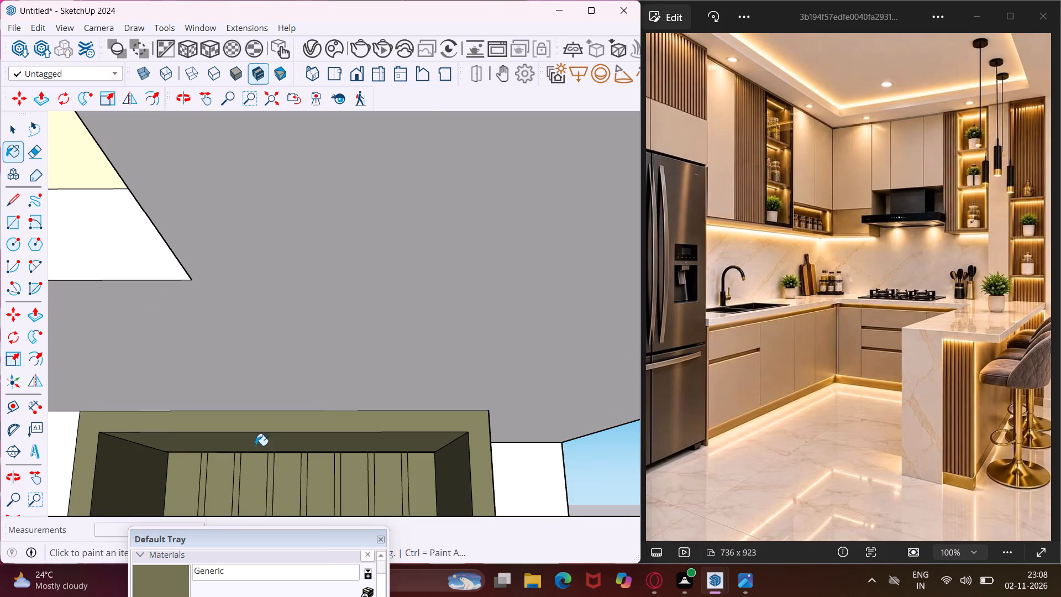
Paint the bottom compartment's back and the inner sides of the bottom and vase compartments with the Generic material.
scroll(160, 453, down, 16)
scroll(163, 395, down, 7)
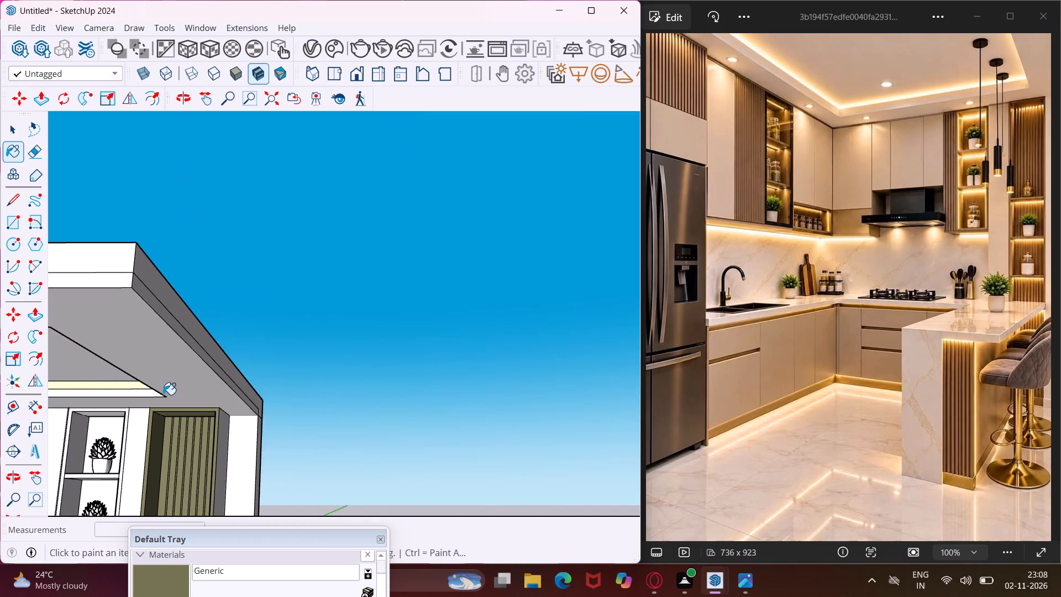
scroll(163, 395, down, 19)
middle_drag(148, 443, 146, 464)
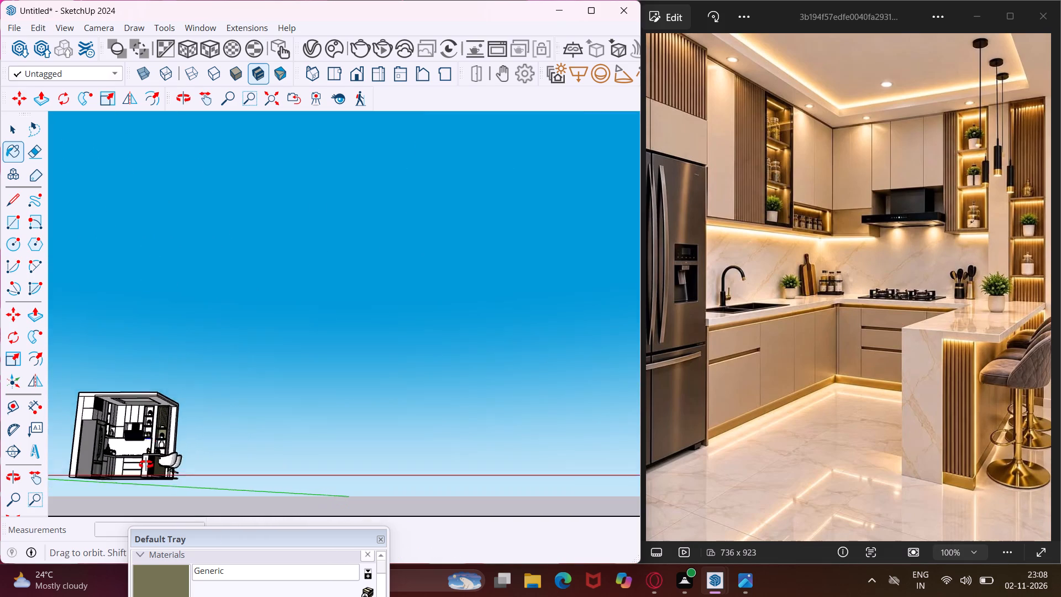
middle_drag(146, 464, 128, 535)
scroll(178, 427, up, 15)
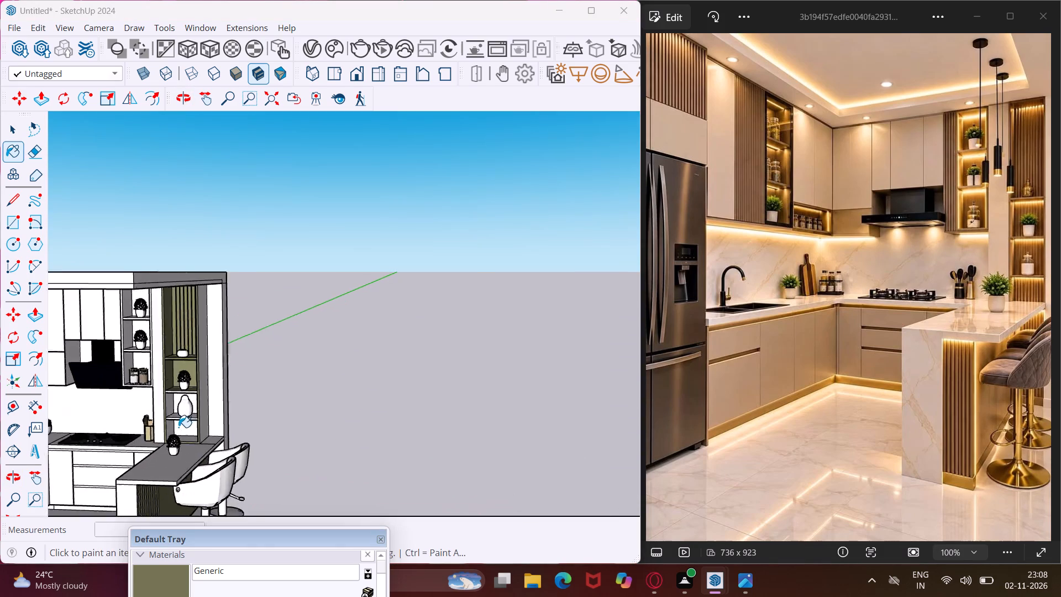
scroll(178, 427, up, 7)
click(209, 421)
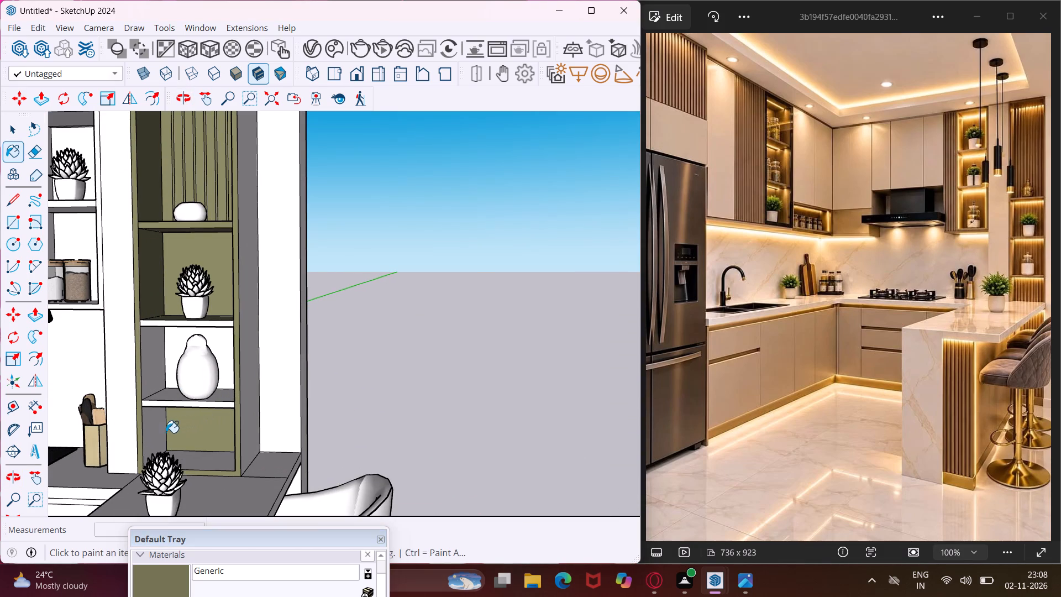
click(162, 433)
click(156, 381)
Paint the tall unit's vase compartment back, its lower shelf tops and the shelf front edges with the Generic material.
middle_drag(155, 381, 204, 393)
scroll(210, 395, up, 3)
click(234, 402)
click(225, 494)
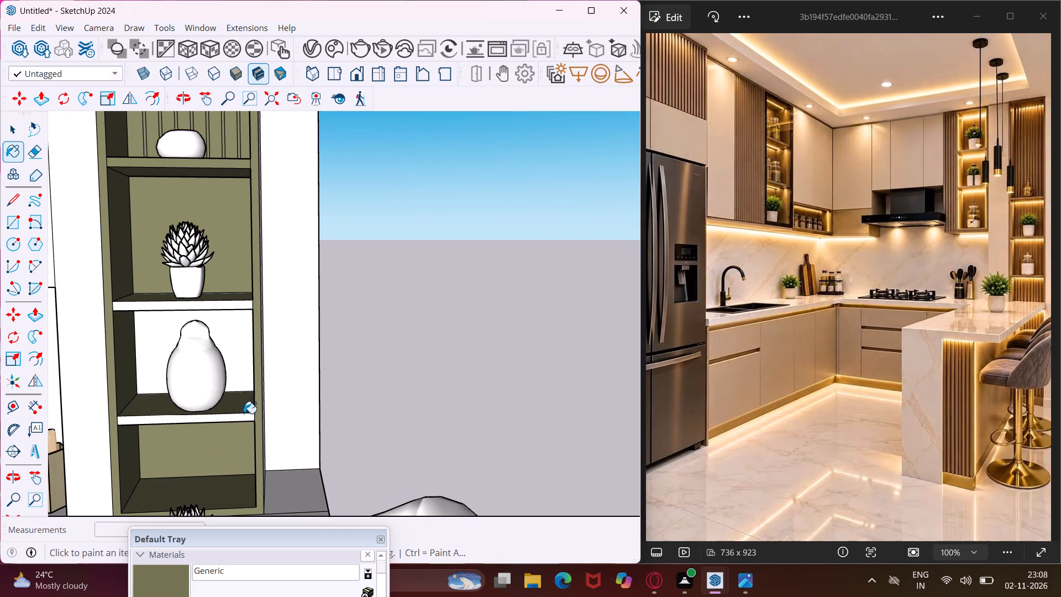
click(244, 375)
click(217, 305)
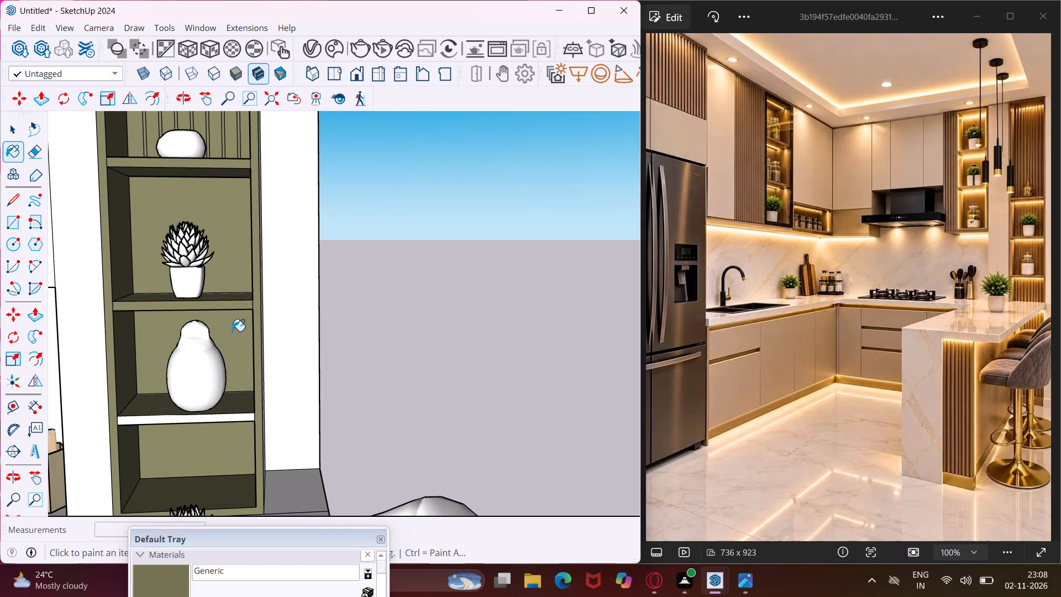
click(238, 419)
Paint the undersides of the shelves above and below the vase and the tall unit's adjacent outer side with the Generic material.
middle_drag(238, 419, 214, 355)
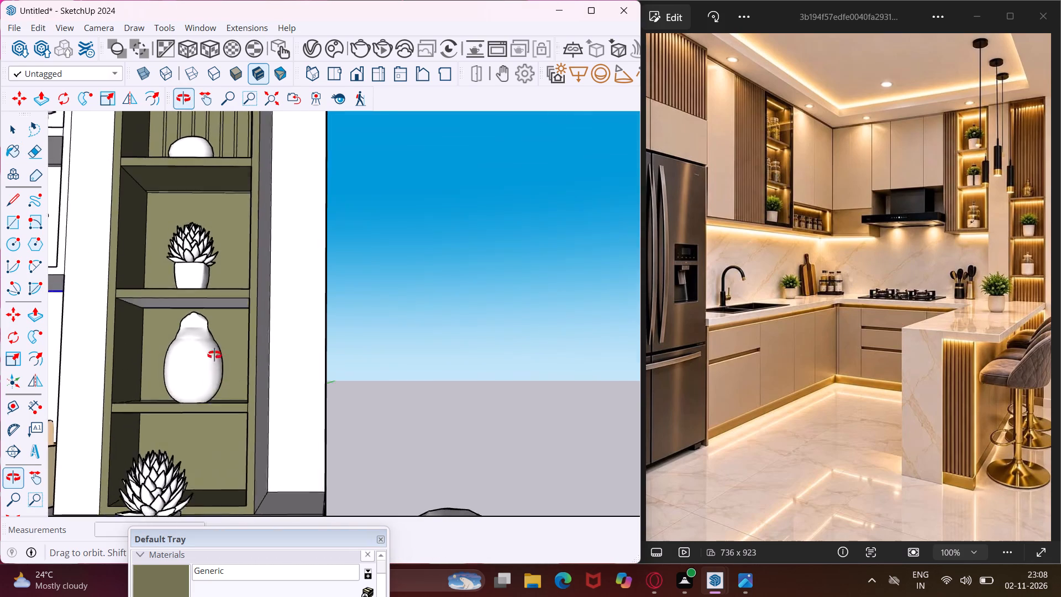
middle_drag(214, 355, 226, 327)
click(217, 415)
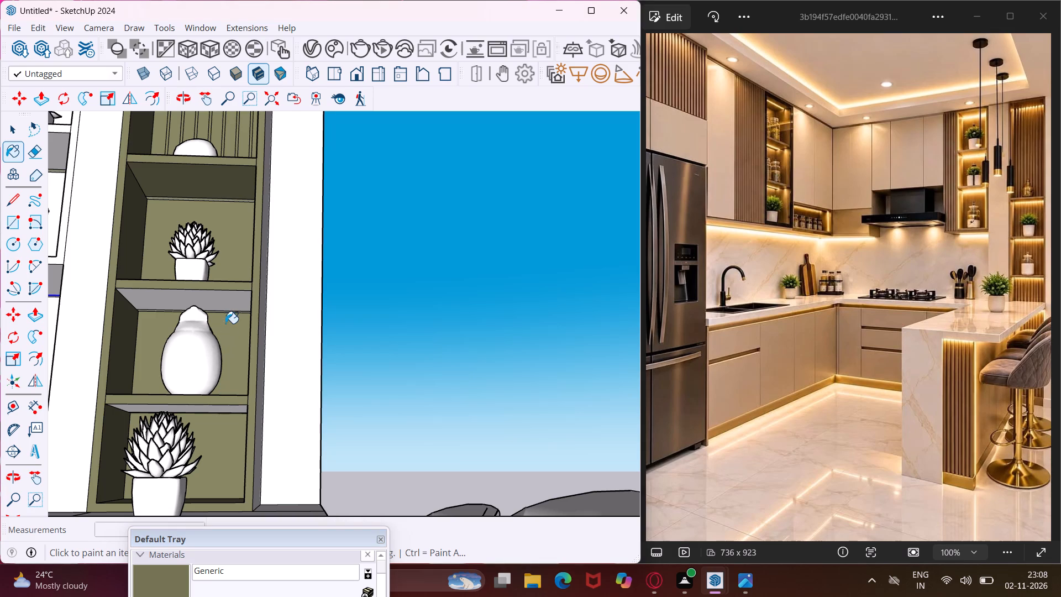
click(226, 305)
scroll(207, 412, up, 7)
click(211, 407)
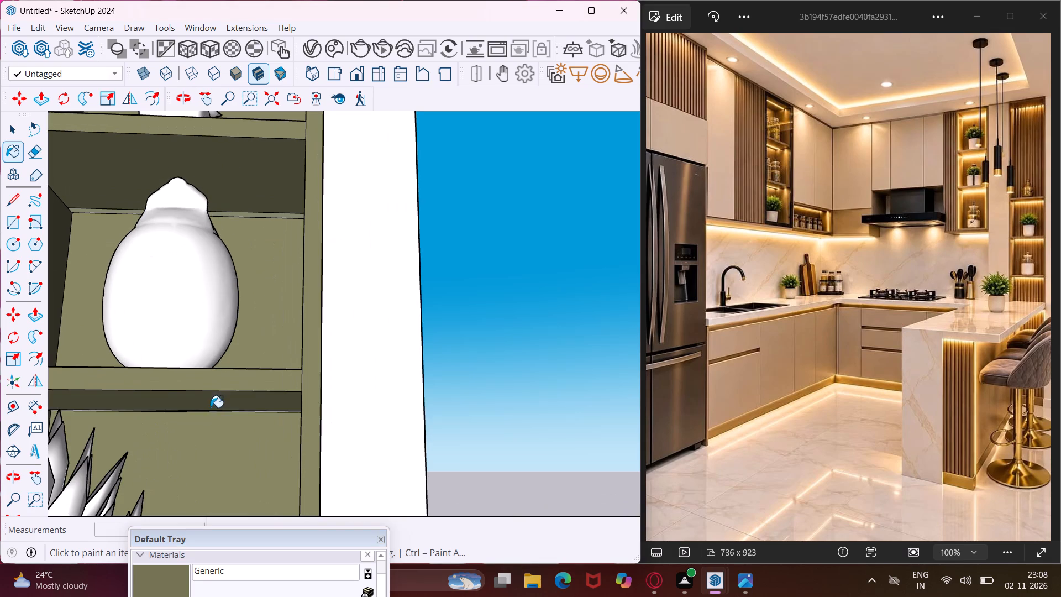
middle_drag(238, 410, 96, 443)
click(297, 383)
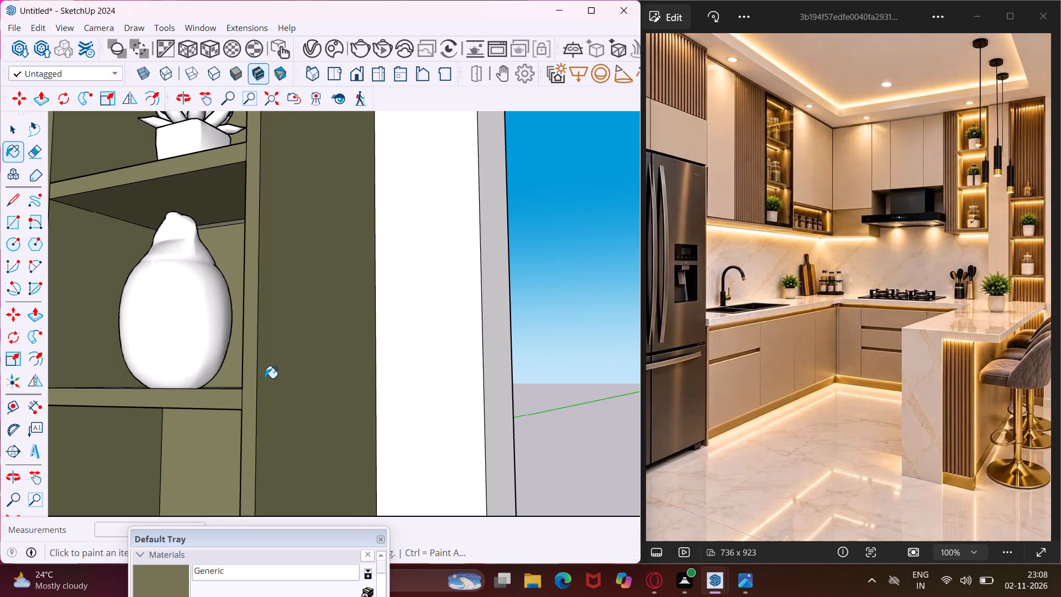
Paint the hood-side shelf unit's middle plant compartment (back, inner sides, shelf top and front edge) and the unit's front frame with Generic.
middle_drag(264, 378, 402, 432)
scroll(400, 430, down, 9)
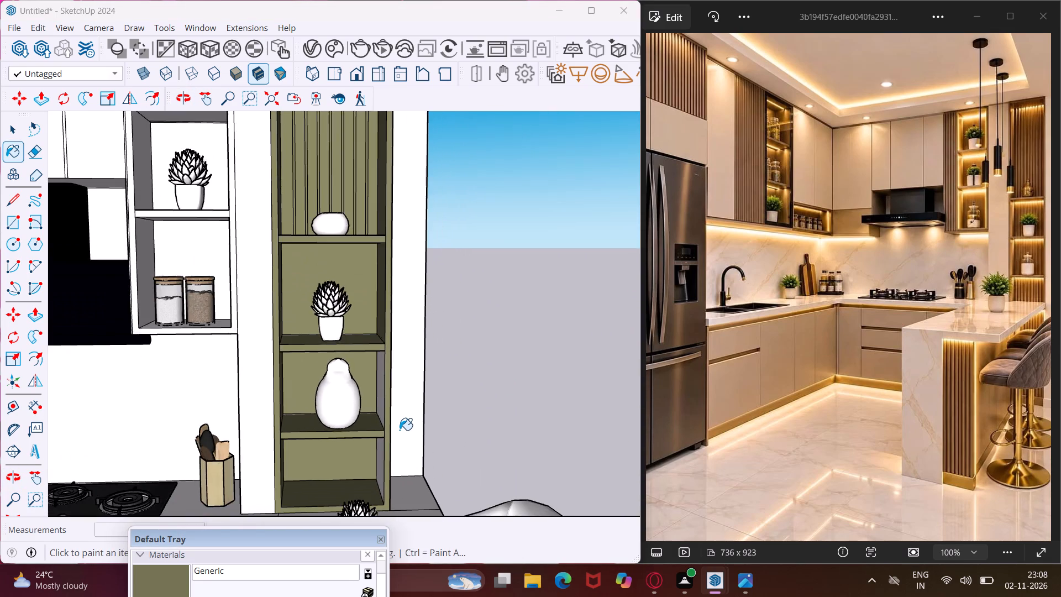
scroll(400, 430, down, 3)
scroll(238, 239, up, 5)
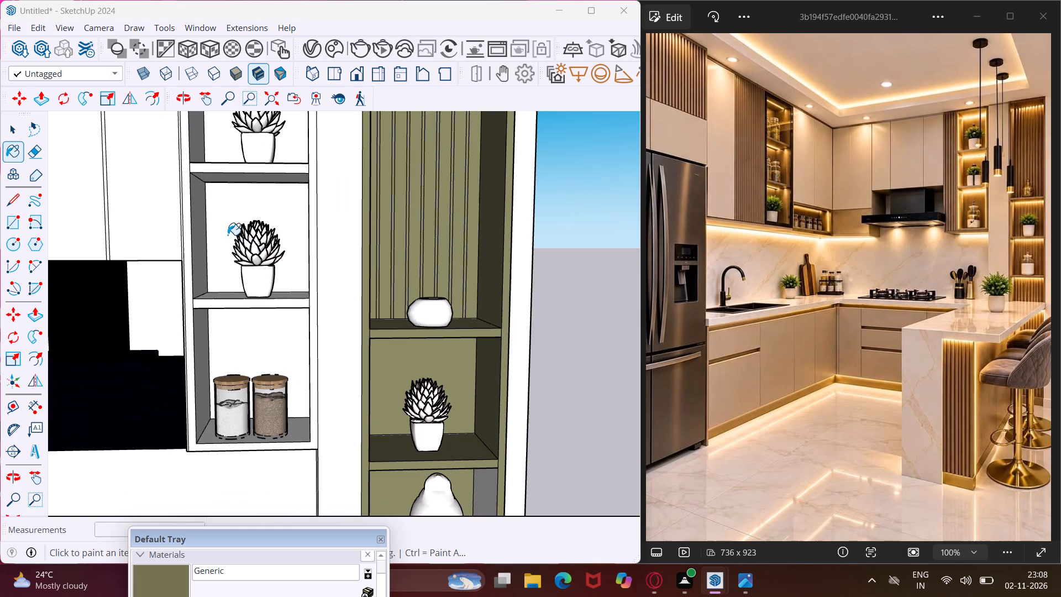
scroll(228, 235, up, 9)
click(219, 227)
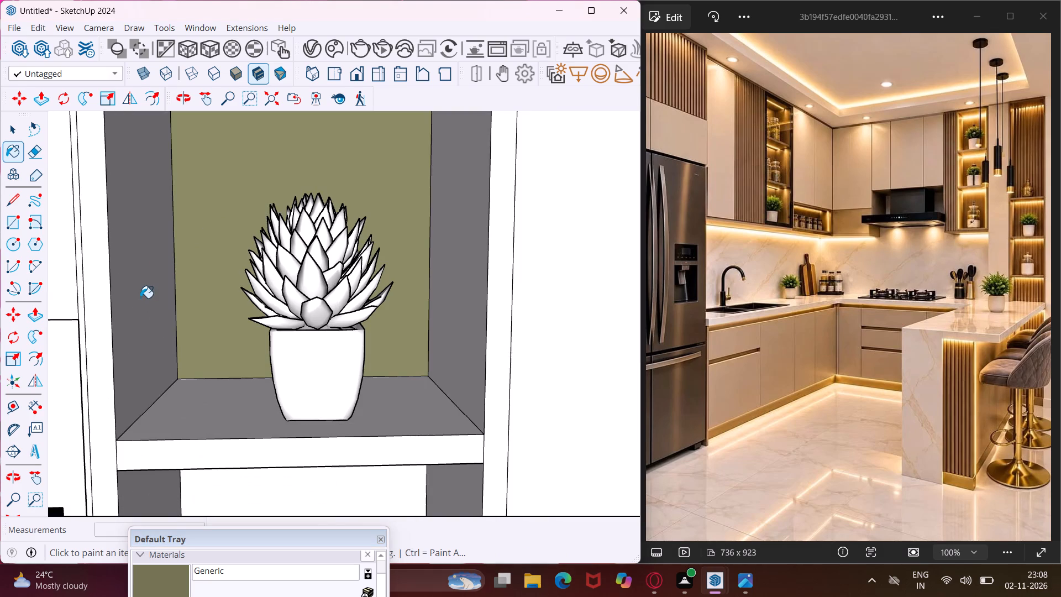
click(140, 298)
click(157, 408)
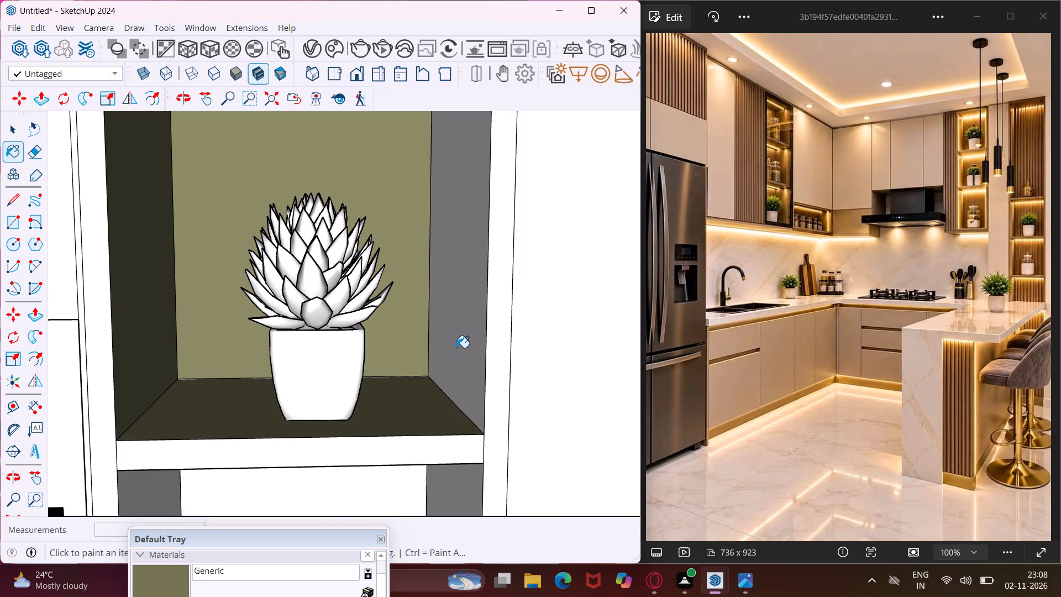
click(456, 348)
click(423, 443)
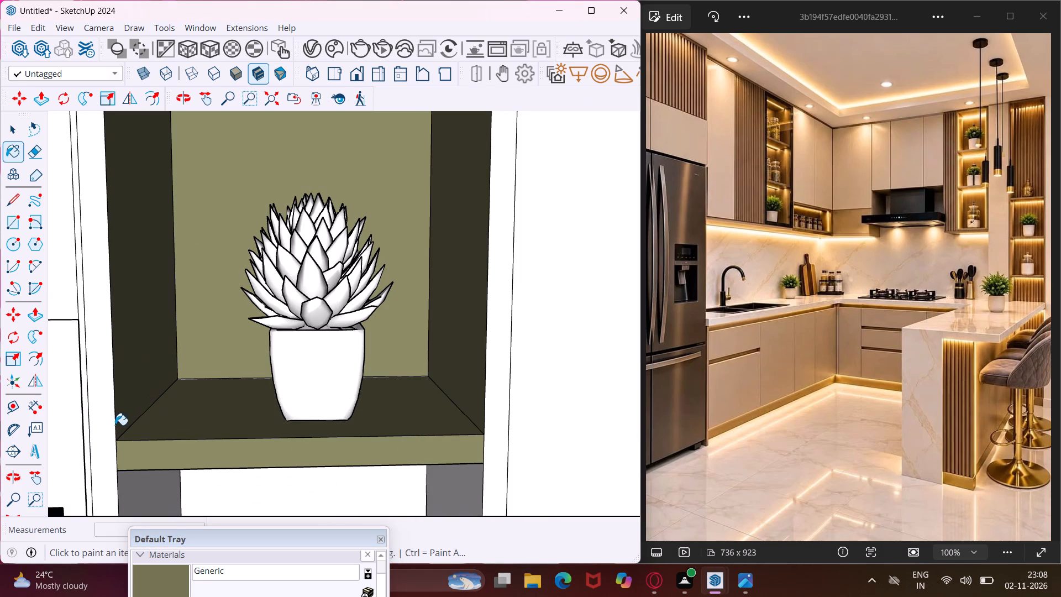
click(108, 433)
Paint the jar compartment's back, inner sides and shelf underside, plus the underside above the middle plant, with the Generic material.
click(140, 484)
middle_drag(137, 488, 129, 403)
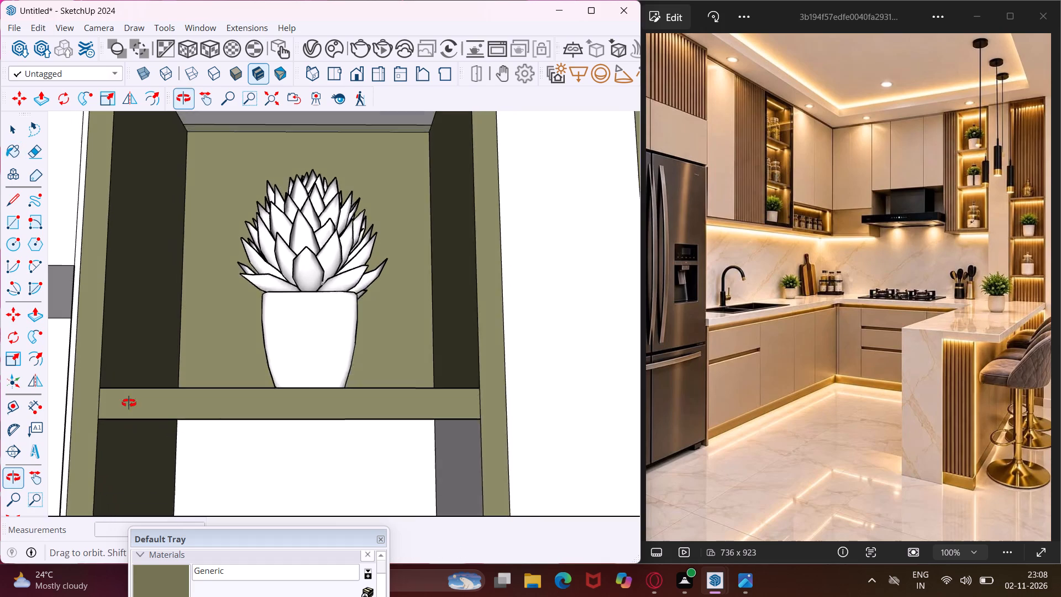
middle_drag(129, 403, 135, 380)
click(166, 386)
click(197, 459)
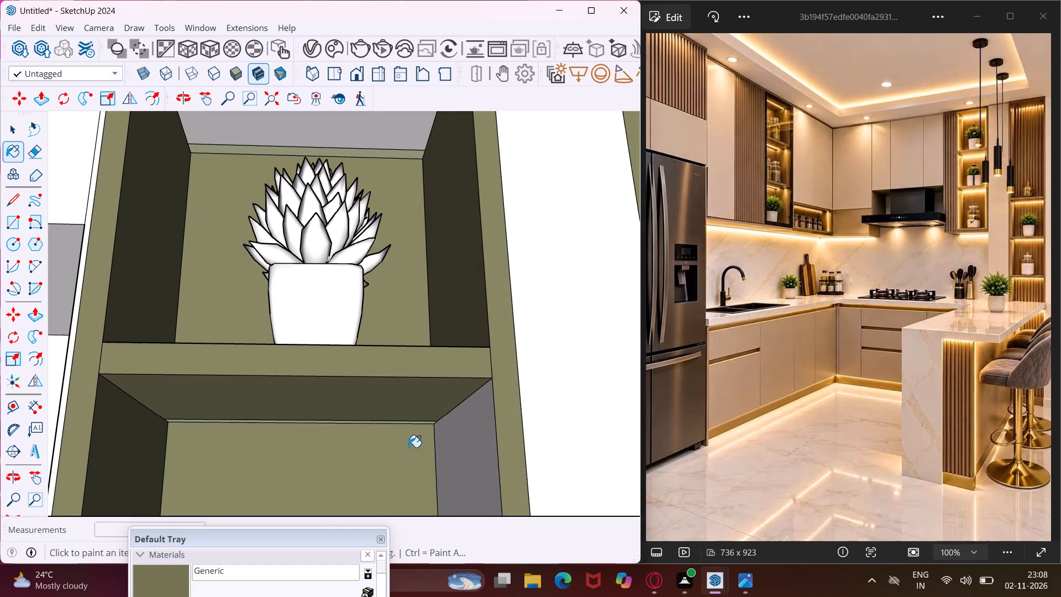
click(445, 436)
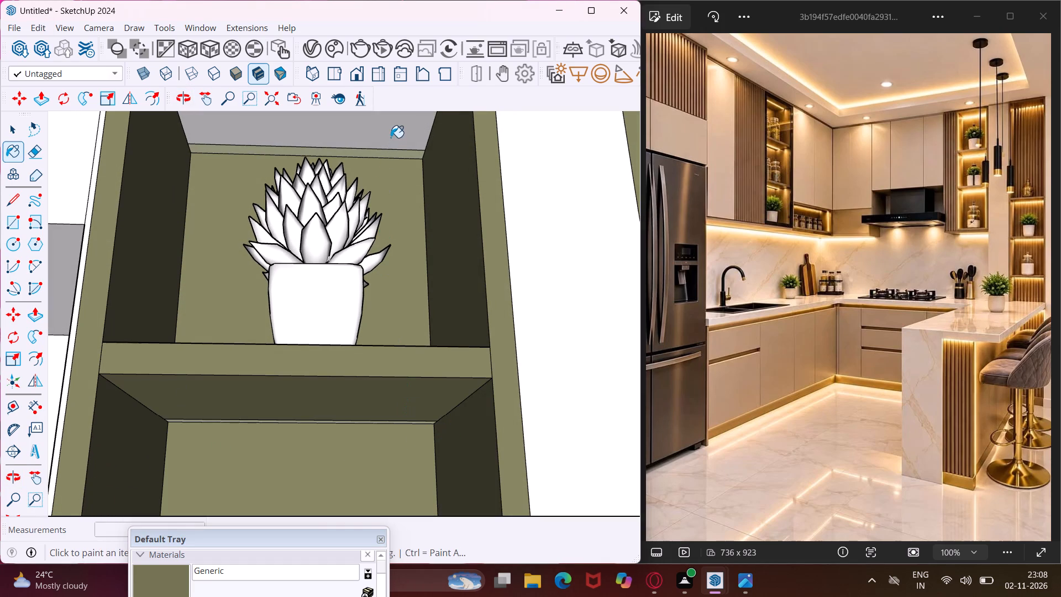
click(391, 138)
Paint the underside of the jar shelf unit and its outer side facing the range hood with the Generic material.
scroll(272, 292, down, 12)
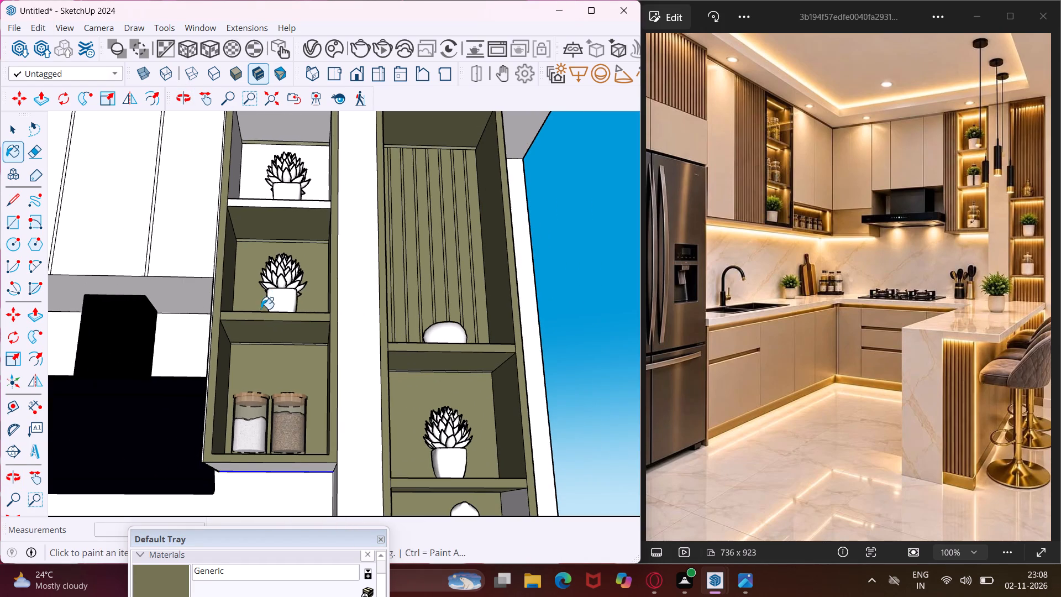
scroll(235, 464, up, 7)
click(232, 468)
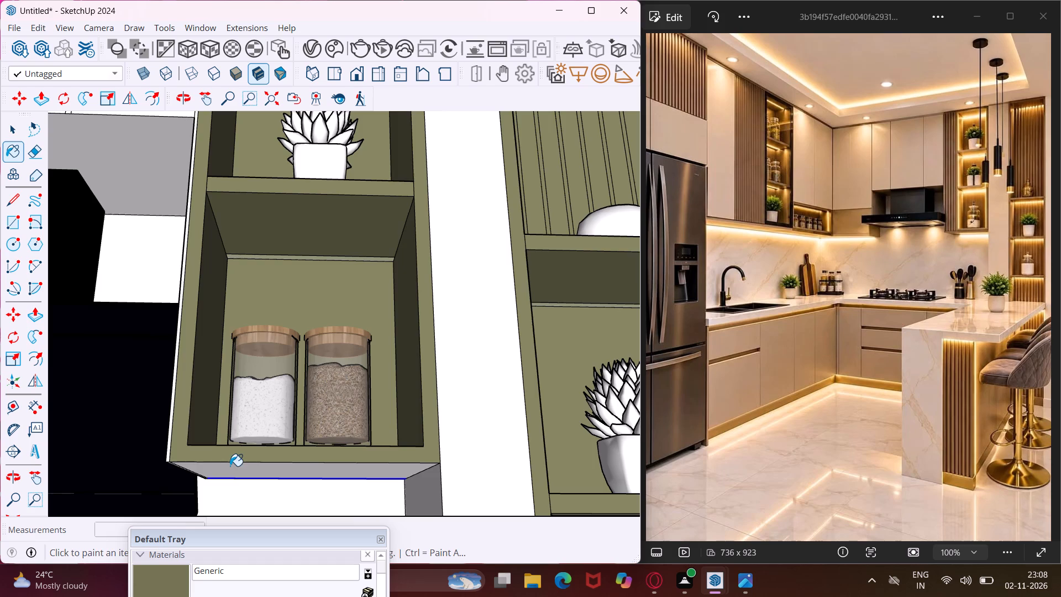
middle_drag(230, 466, 293, 387)
scroll(216, 386, up, 5)
click(179, 372)
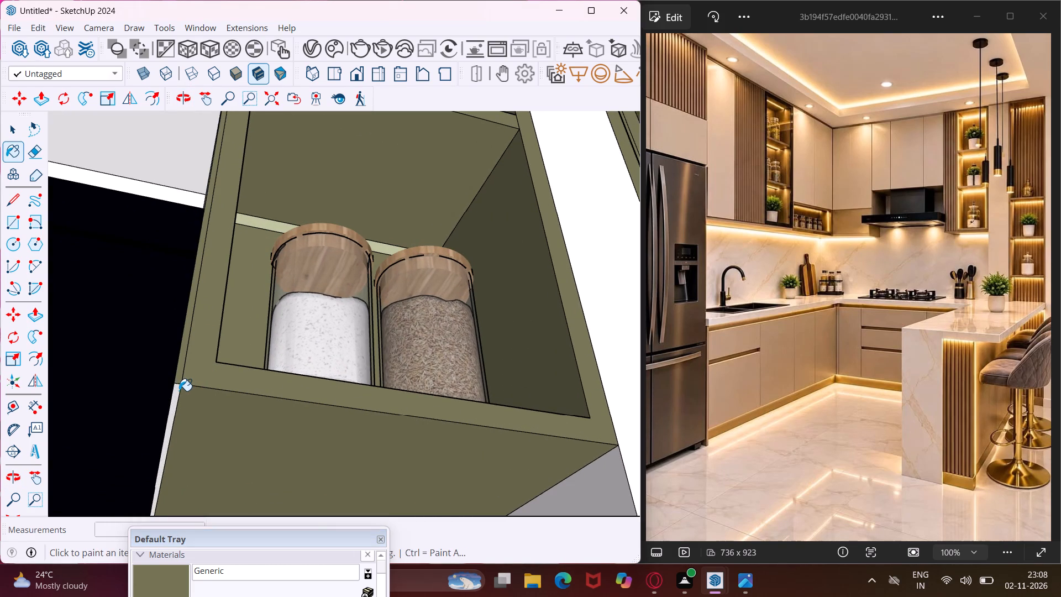
click(179, 391)
Paint the top plant compartment's back, inner sides, top underside, shelf top and shelf front edge with the Generic material.
middle_drag(185, 379, 171, 490)
scroll(171, 464, down, 3)
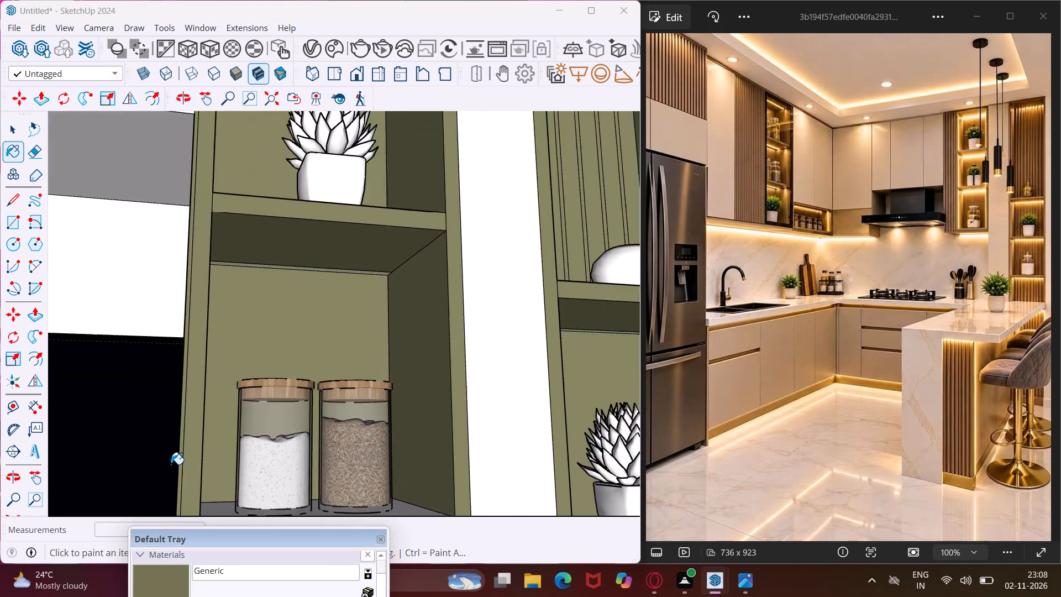
scroll(171, 464, down, 10)
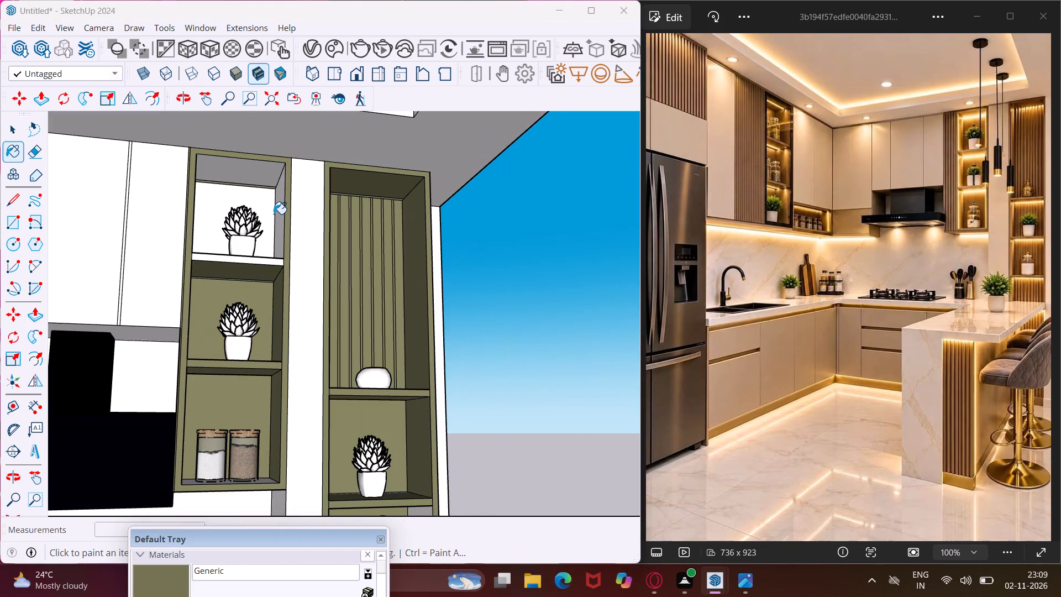
scroll(272, 198, up, 8)
click(283, 226)
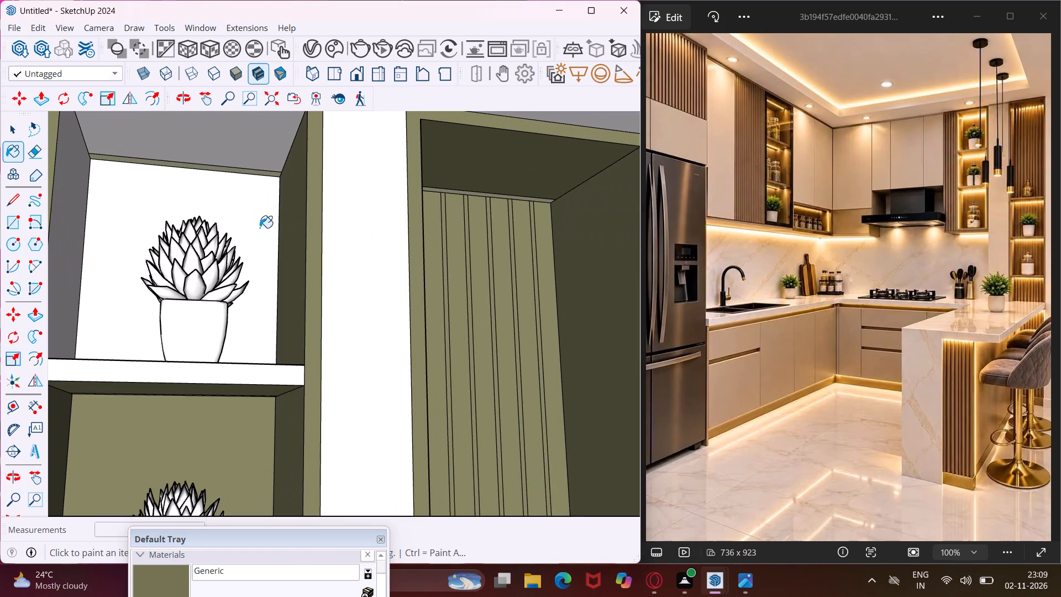
click(260, 228)
click(244, 370)
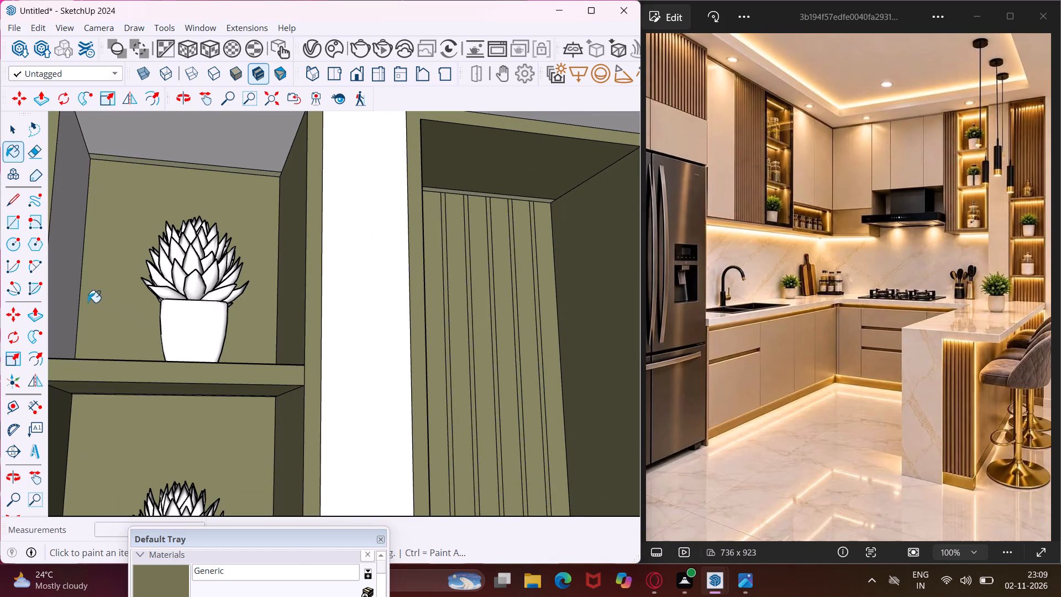
click(73, 284)
click(223, 114)
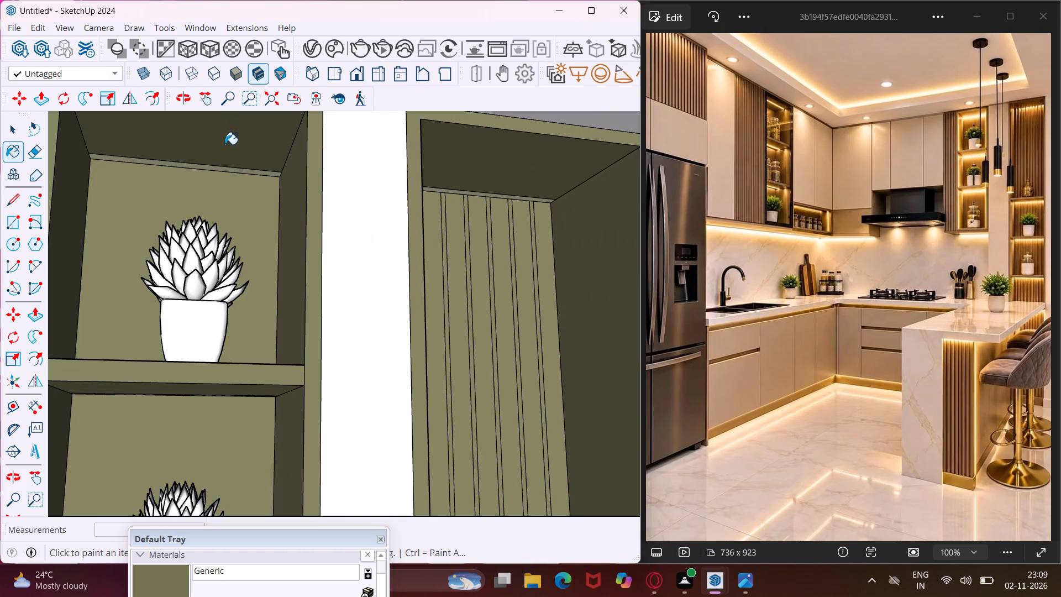
middle_drag(221, 174, 228, 287)
click(266, 428)
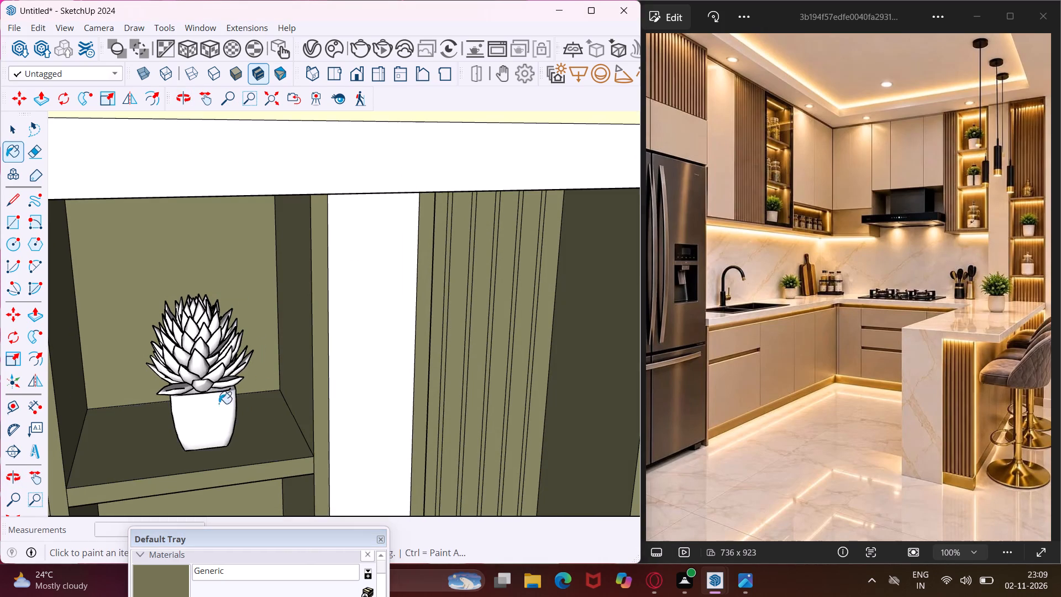
Paint the outer edge strip and the first wide slats of the slatted panel above the refrigerator with the Generic material.
scroll(241, 287, down, 4)
middle_drag(250, 308, 280, 159)
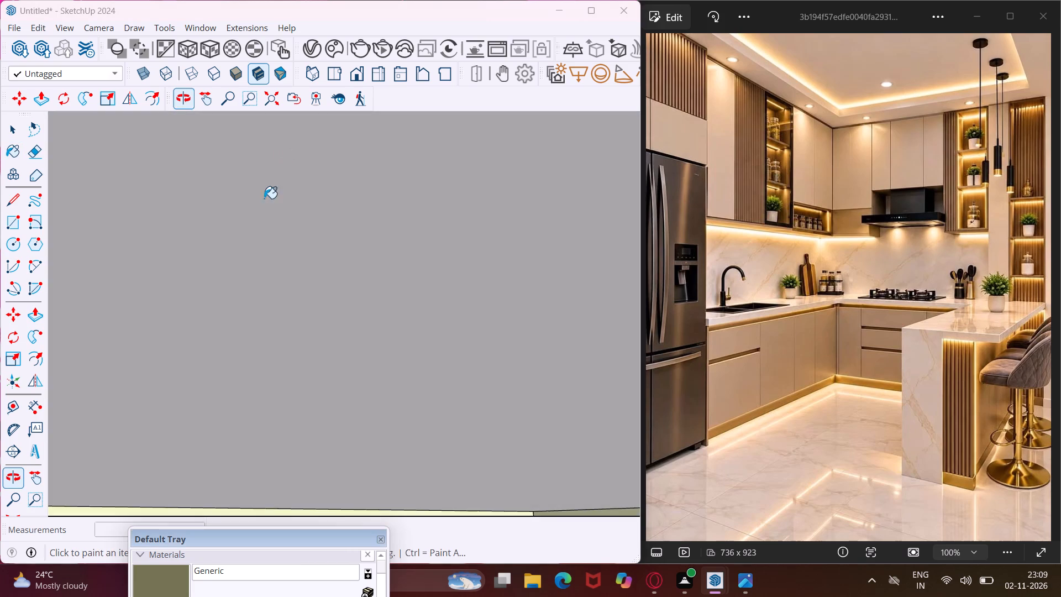
scroll(257, 297, down, 20)
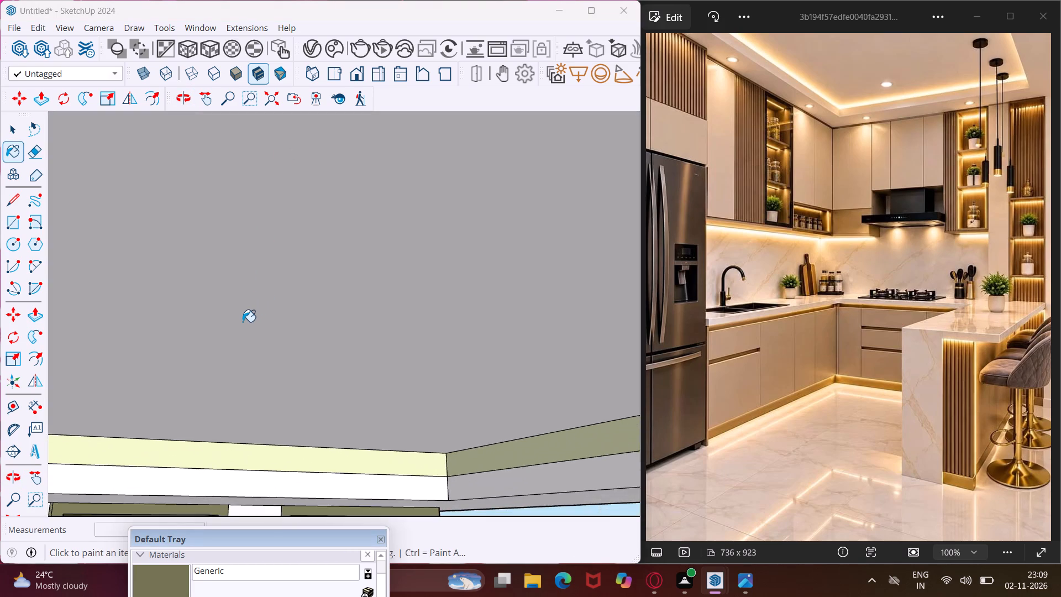
scroll(243, 322, down, 17)
scroll(241, 322, down, 18)
scroll(241, 322, down, 6)
middle_drag(238, 343, 162, 416)
scroll(238, 343, down, 1)
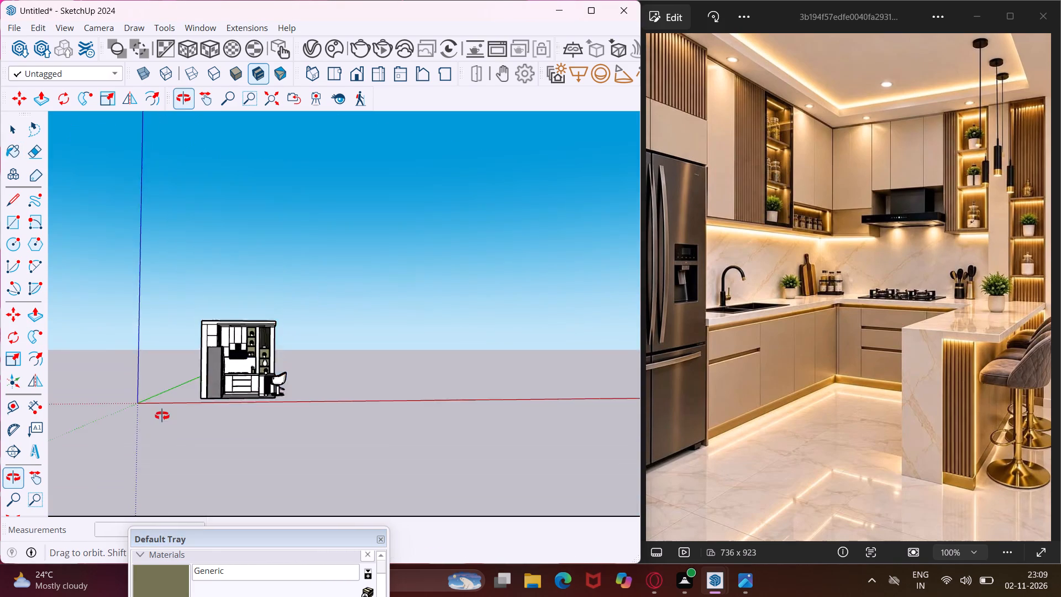
middle_drag(162, 416, 0, 520)
scroll(254, 337, up, 8)
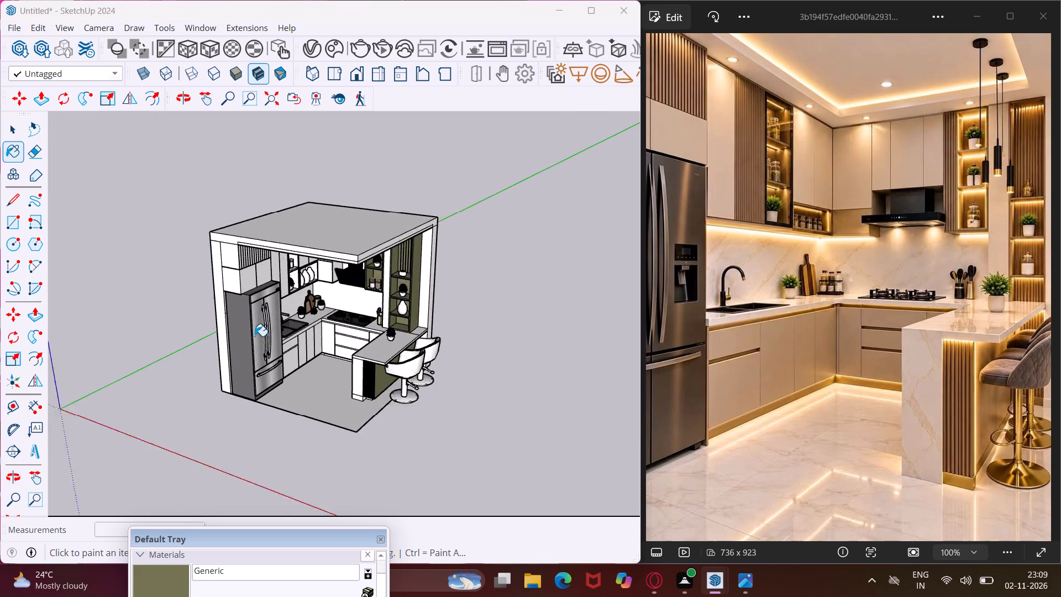
scroll(255, 336, up, 5)
scroll(241, 214, up, 18)
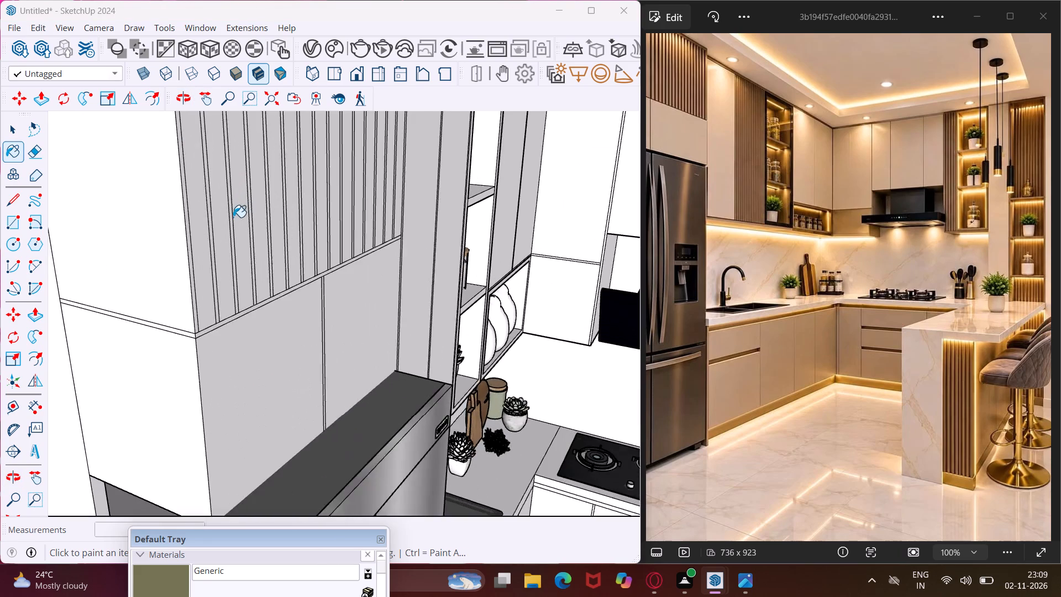
scroll(233, 217, up, 3)
click(171, 309)
click(186, 324)
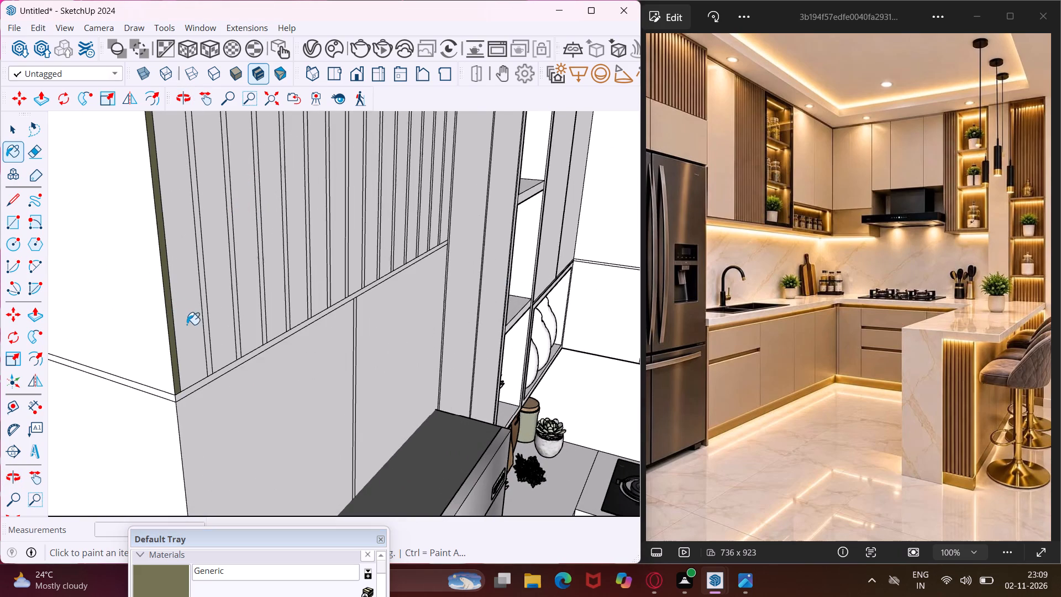
click(213, 355)
click(205, 357)
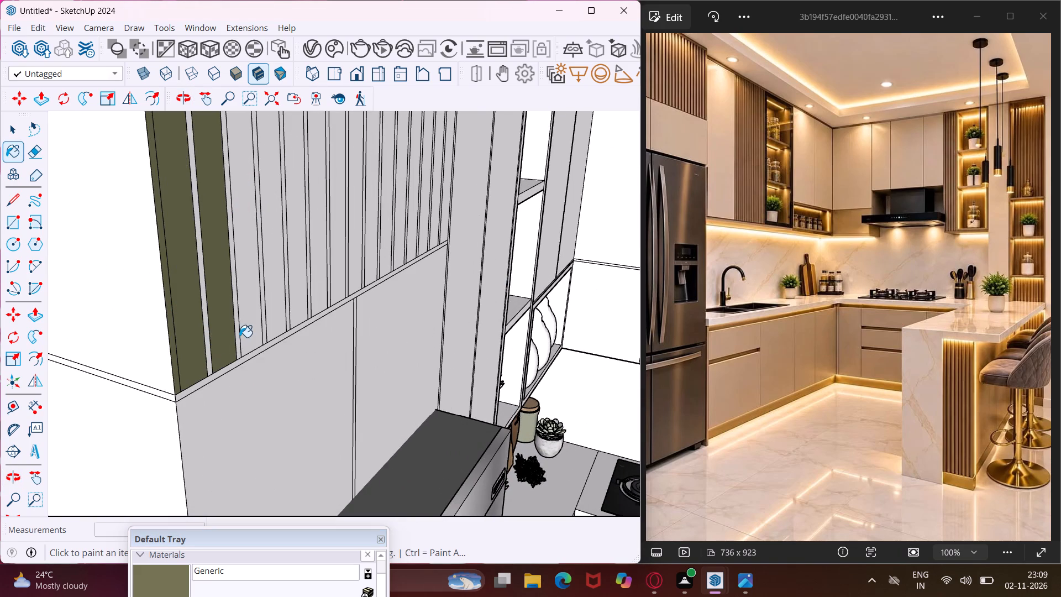
click(240, 336)
click(238, 333)
click(245, 328)
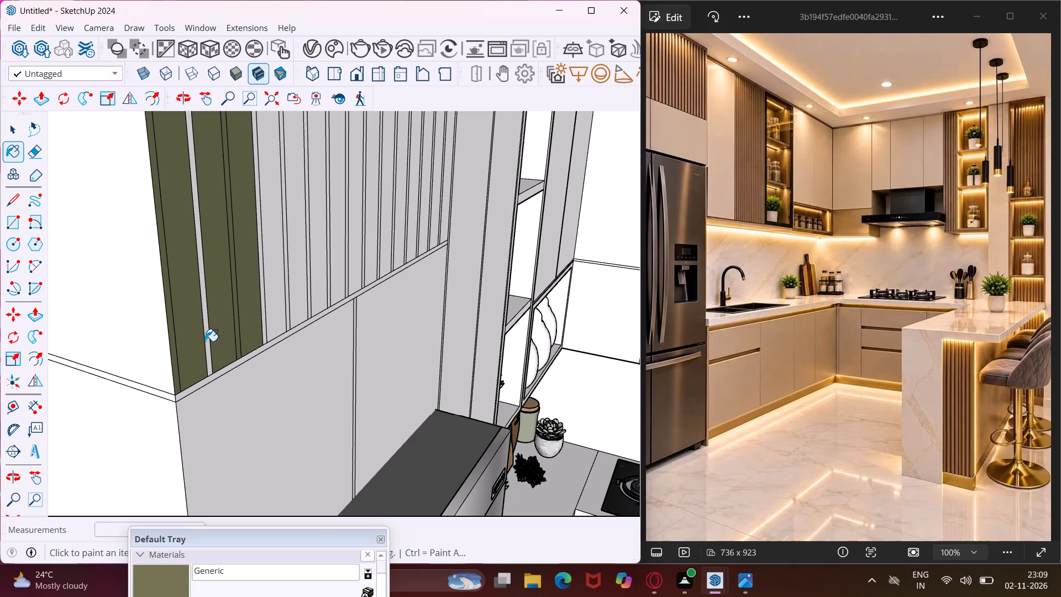
Paint the narrow strip between the first two wide slats above the refrigerator with the Generic material.
click(211, 342)
click(207, 358)
scroll(207, 358, up, 11)
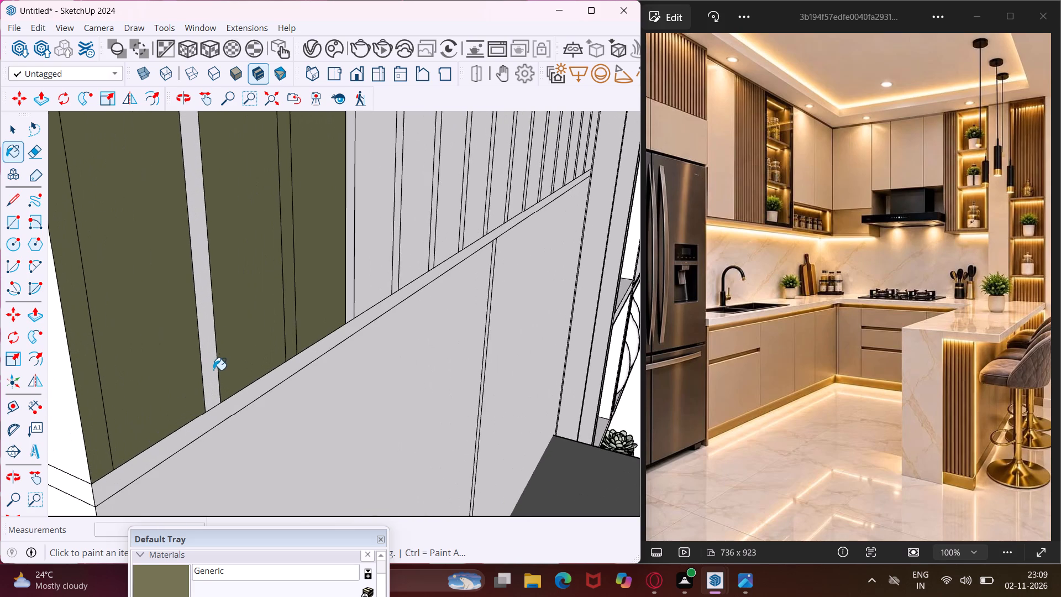
click(208, 376)
Paint the slatted panel's bottom edge and the vertical gap between the plain doors below it with the Generic material.
click(219, 412)
scroll(222, 408, down, 4)
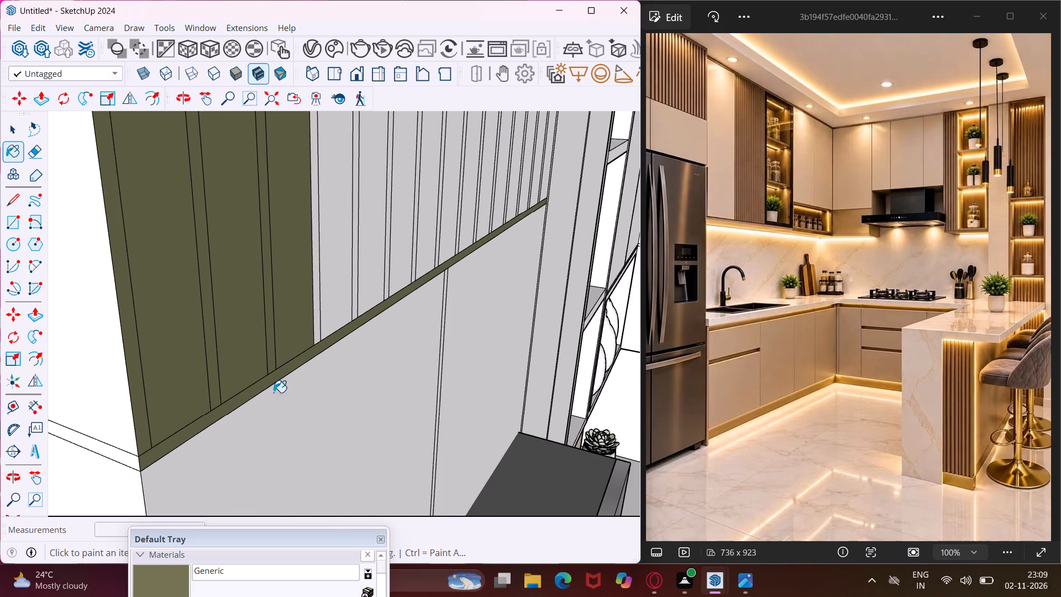
scroll(434, 290, up, 9)
click(450, 274)
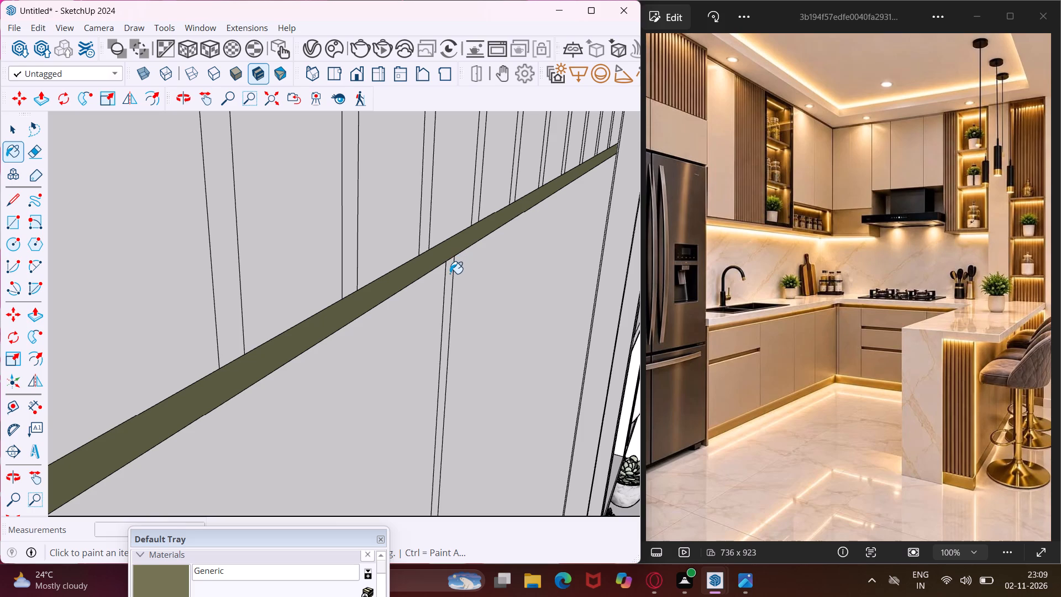
Paint the middle slats and the narrow strips between them above the refrigerator with the Generic material.
click(423, 238)
click(435, 230)
click(399, 244)
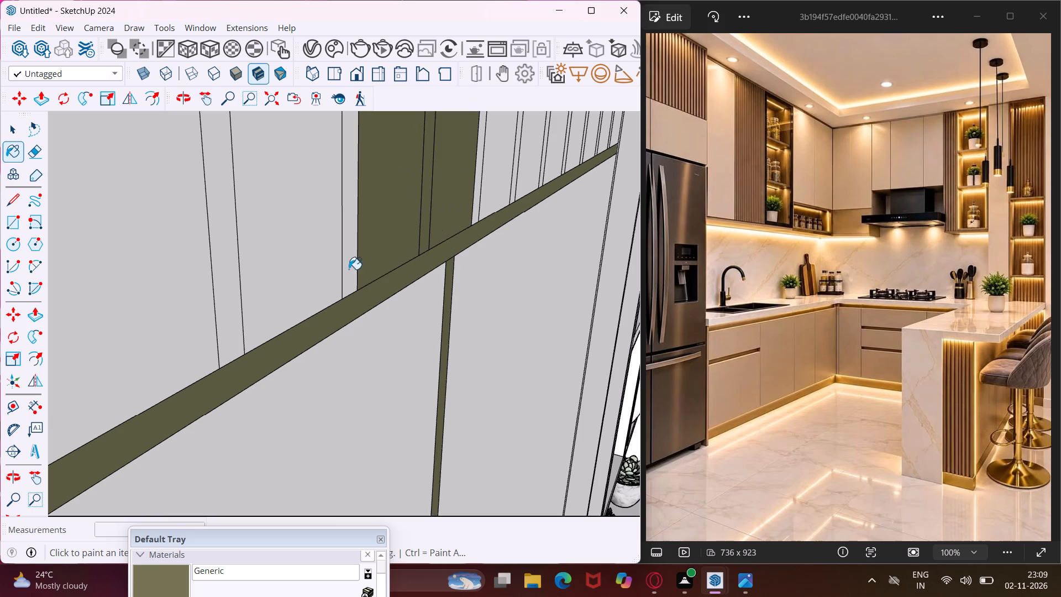
click(351, 261)
click(312, 276)
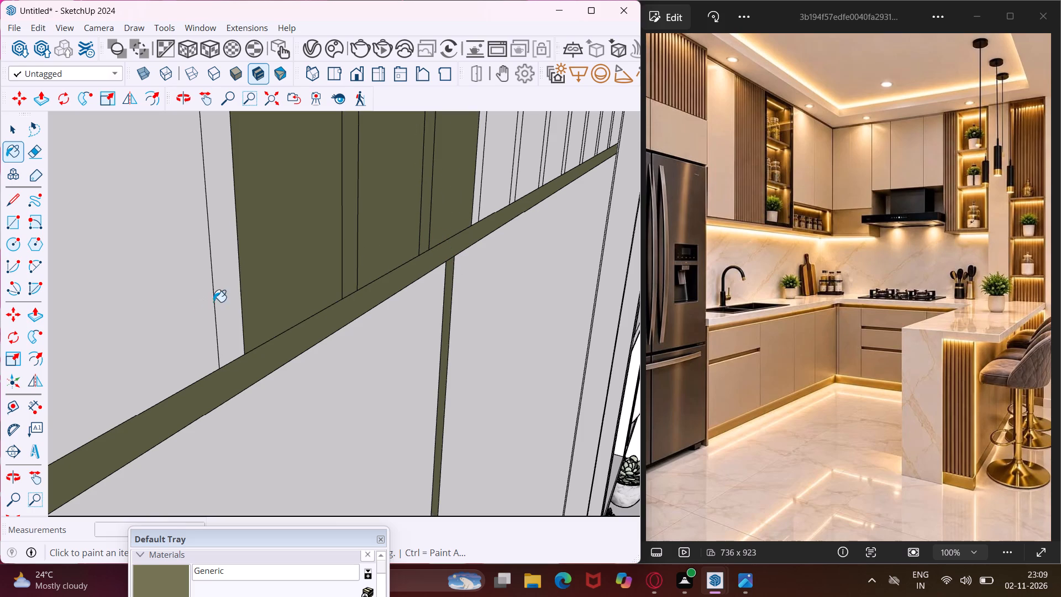
click(227, 298)
click(205, 311)
Paint the unpainted slat and its two adjoining narrow strips near the panel's outer edge with the Generic material.
scroll(205, 311, down, 10)
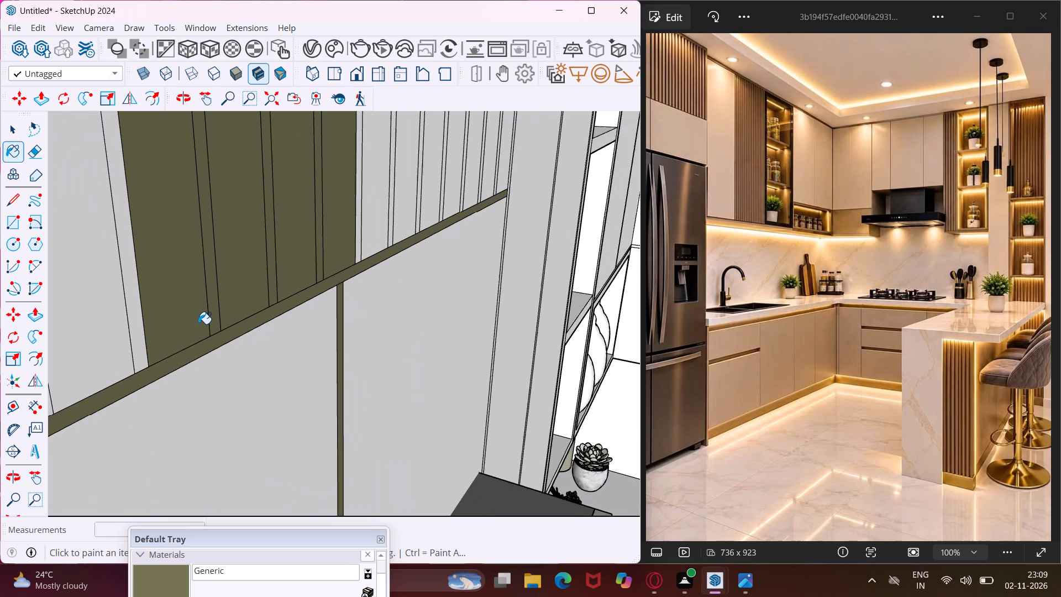
scroll(198, 324, down, 8)
scroll(136, 336, up, 4)
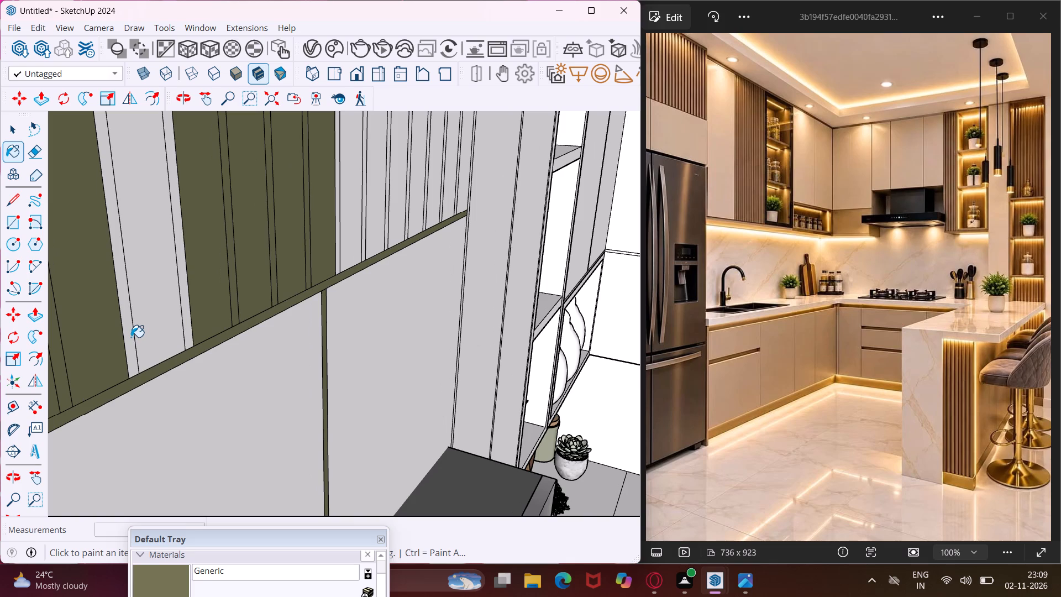
click(128, 339)
click(145, 332)
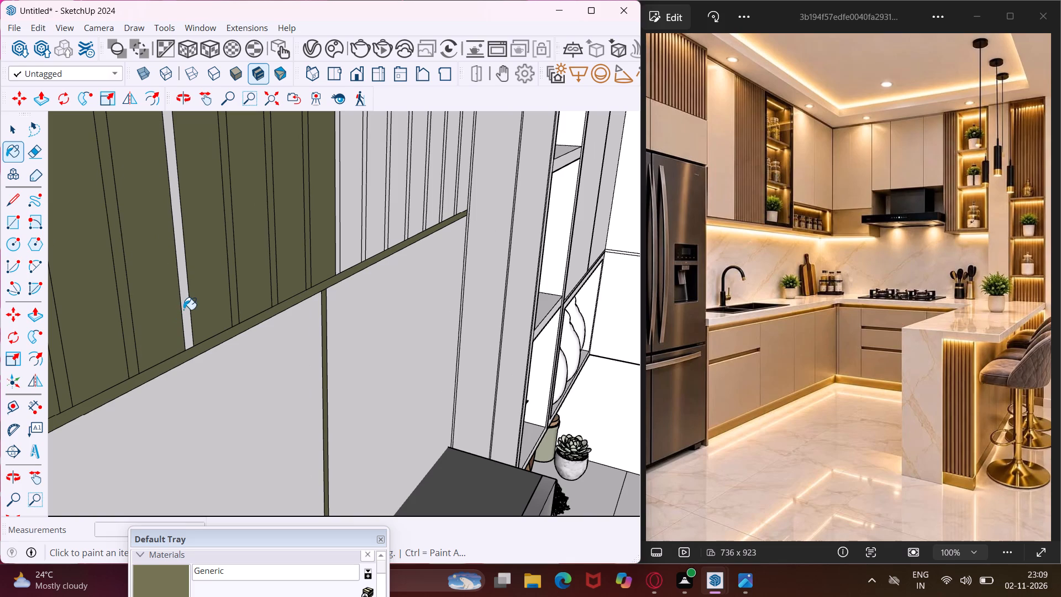
click(185, 308)
Paint the slats and narrow strips at the slatted panel's inner end, toward the tall cabinet door, with the Generic material.
scroll(136, 334, down, 4)
scroll(395, 218, up, 4)
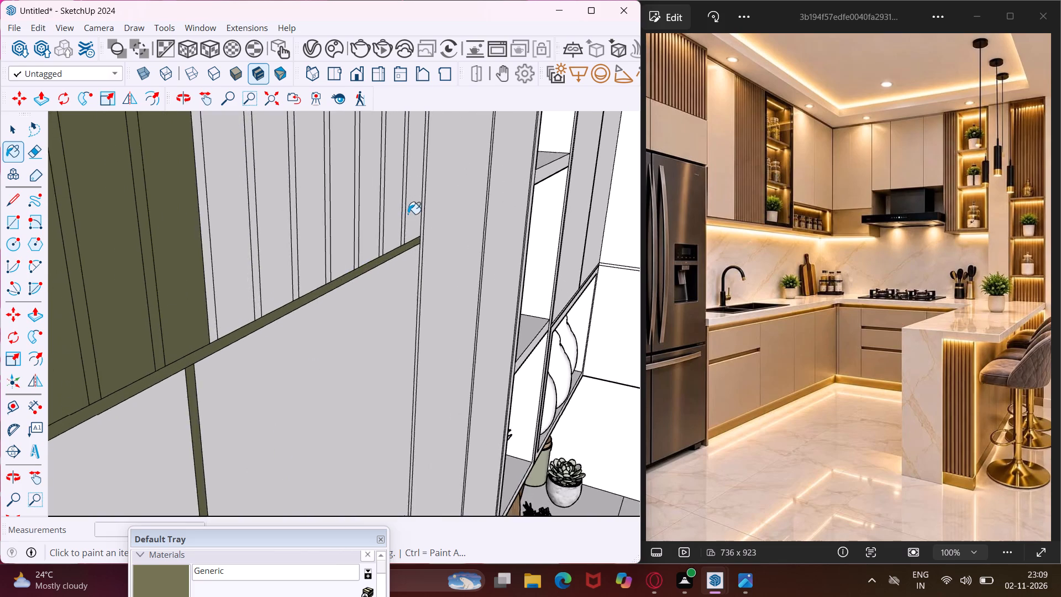
scroll(408, 214, up, 6)
click(409, 214)
click(395, 225)
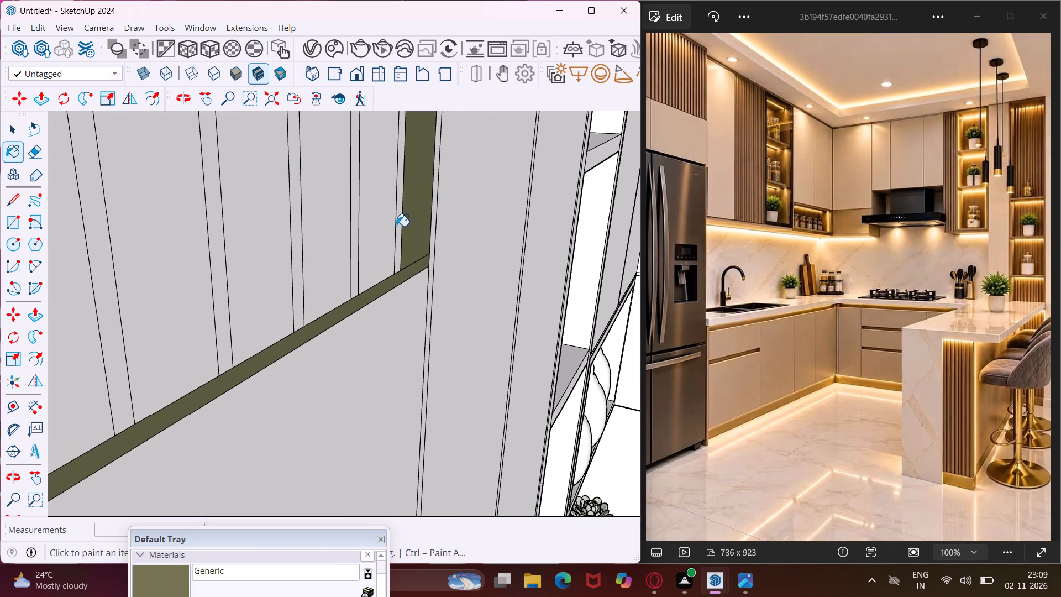
click(363, 259)
click(400, 234)
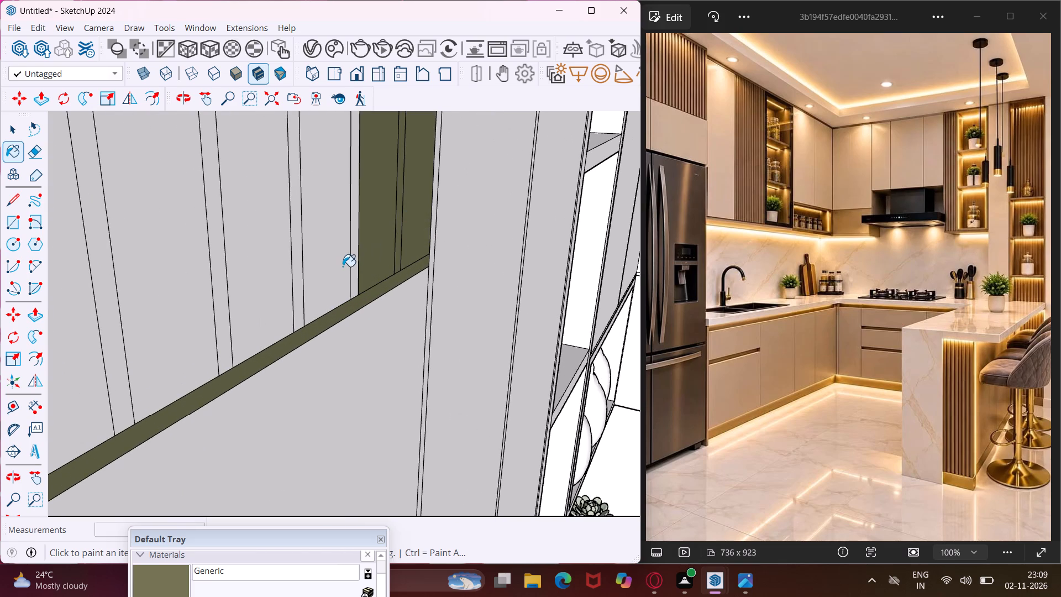
click(363, 257)
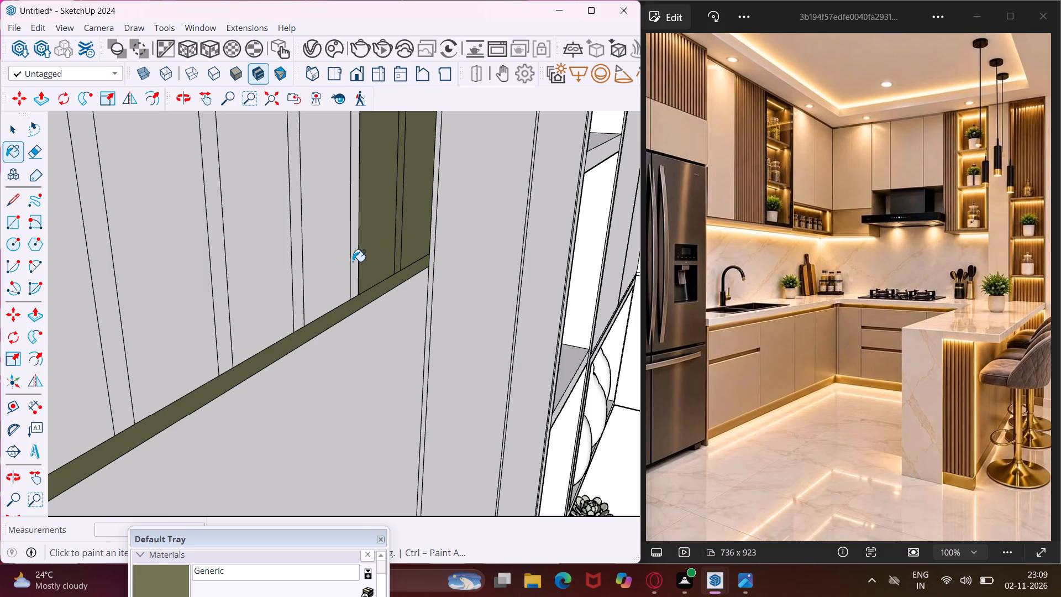
click(353, 261)
click(302, 295)
click(318, 295)
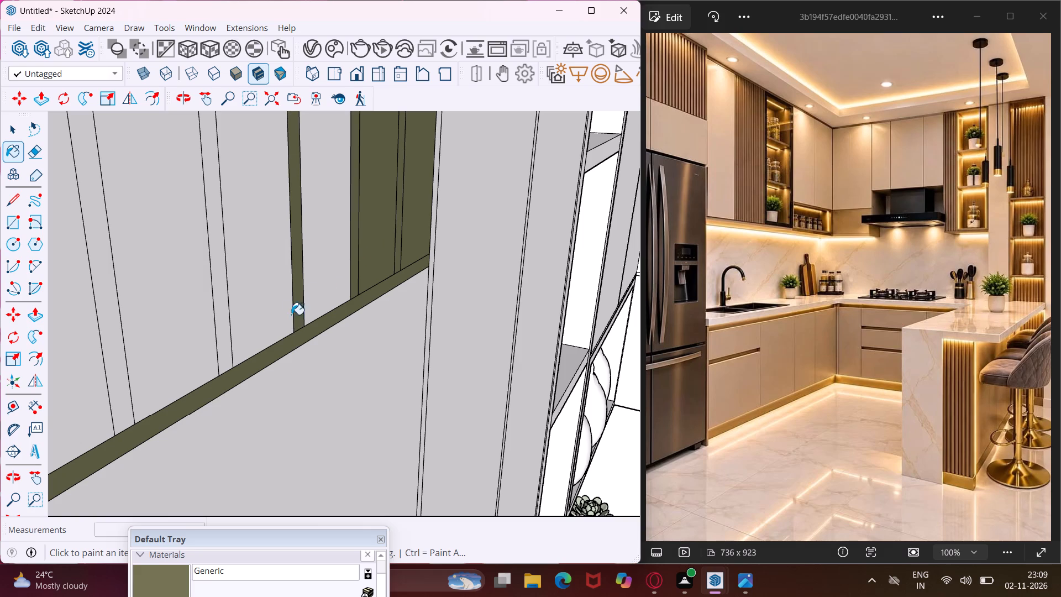
click(269, 323)
click(227, 322)
click(193, 342)
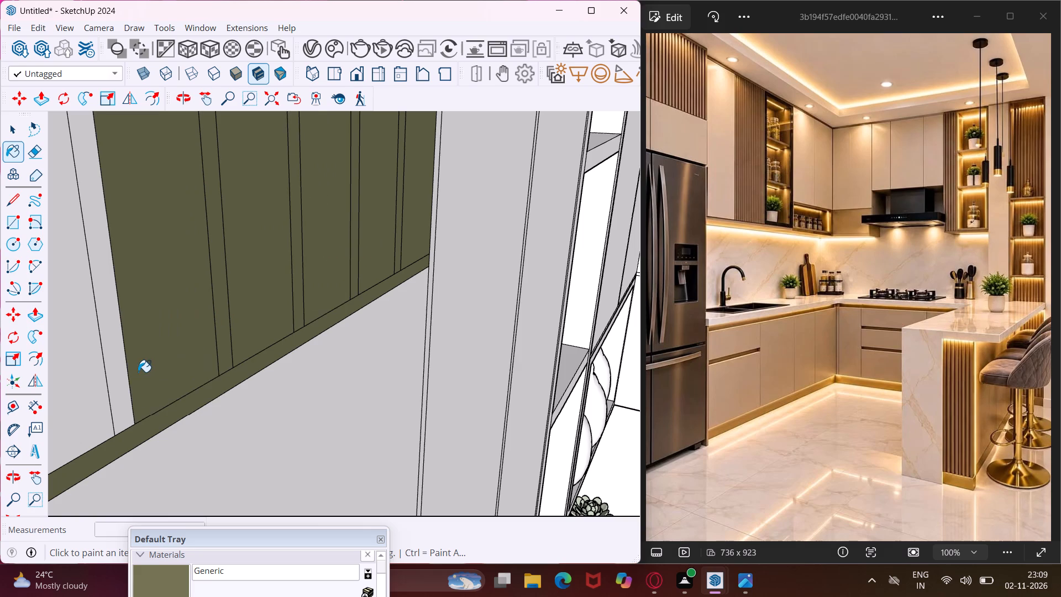
click(116, 390)
Paint the last bare slats and narrow strips in the middle of the slatted panel with the Generic material.
scroll(161, 352, down, 4)
middle_drag(163, 352, 254, 315)
scroll(254, 315, down, 4)
scroll(176, 348, up, 4)
click(173, 348)
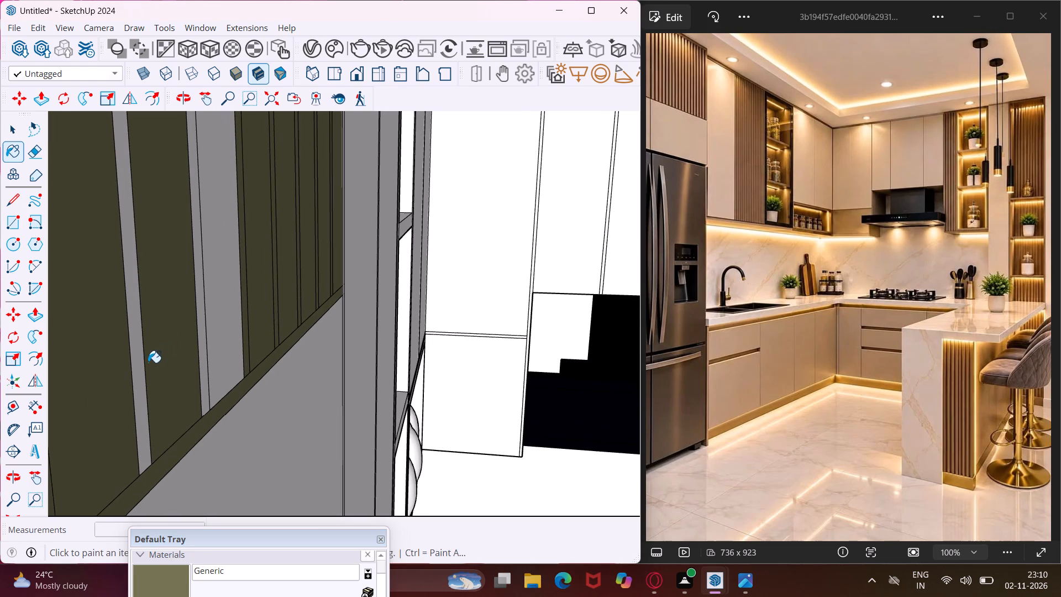
click(140, 374)
click(204, 343)
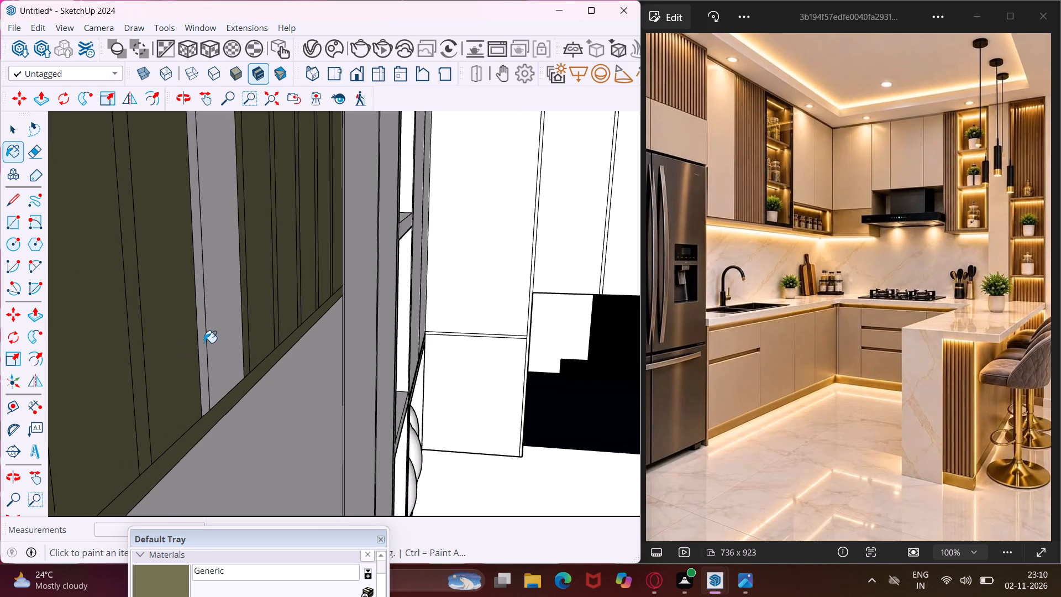
click(217, 333)
Paint the vertical gap beside the slatted panel and the gap between the tall cabinet doors with the Generic material.
middle_drag(198, 343, 124, 384)
scroll(124, 384, down, 2)
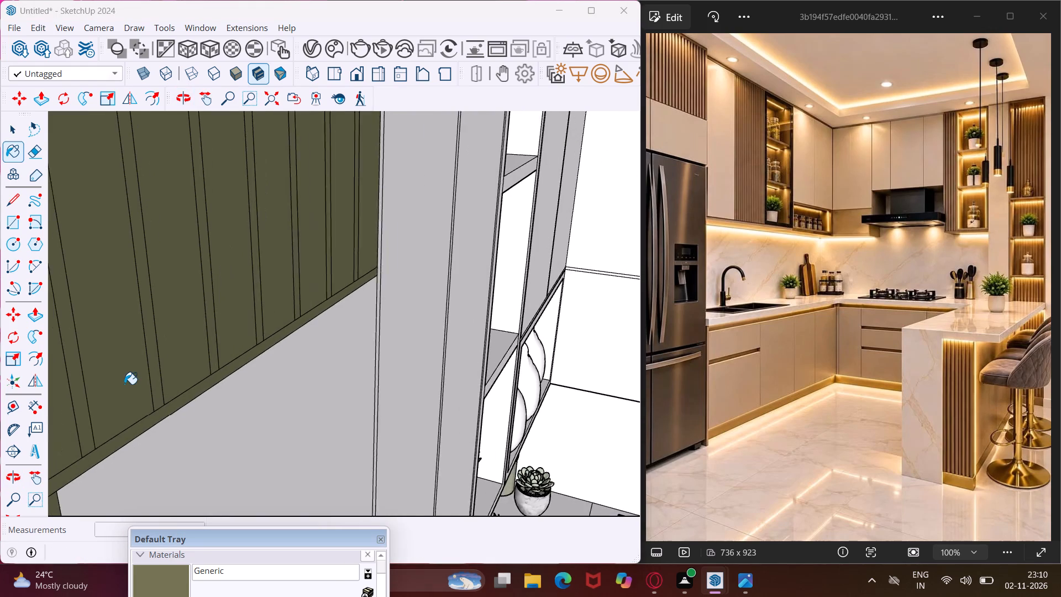
scroll(124, 384, down, 2)
scroll(378, 266, up, 9)
click(357, 265)
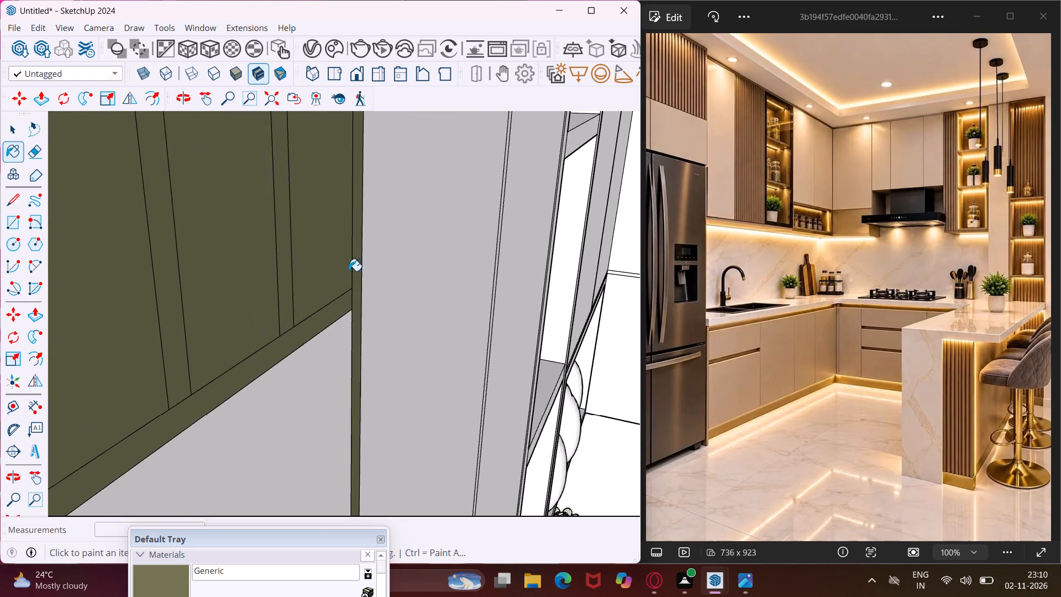
scroll(258, 306, down, 5)
scroll(212, 332, down, 9)
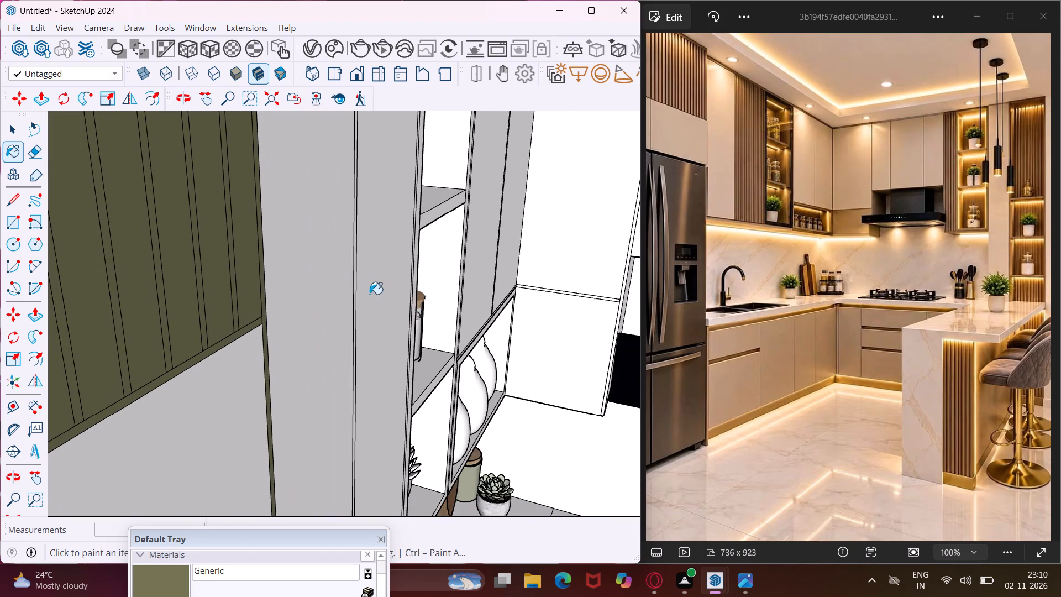
scroll(372, 291, up, 11)
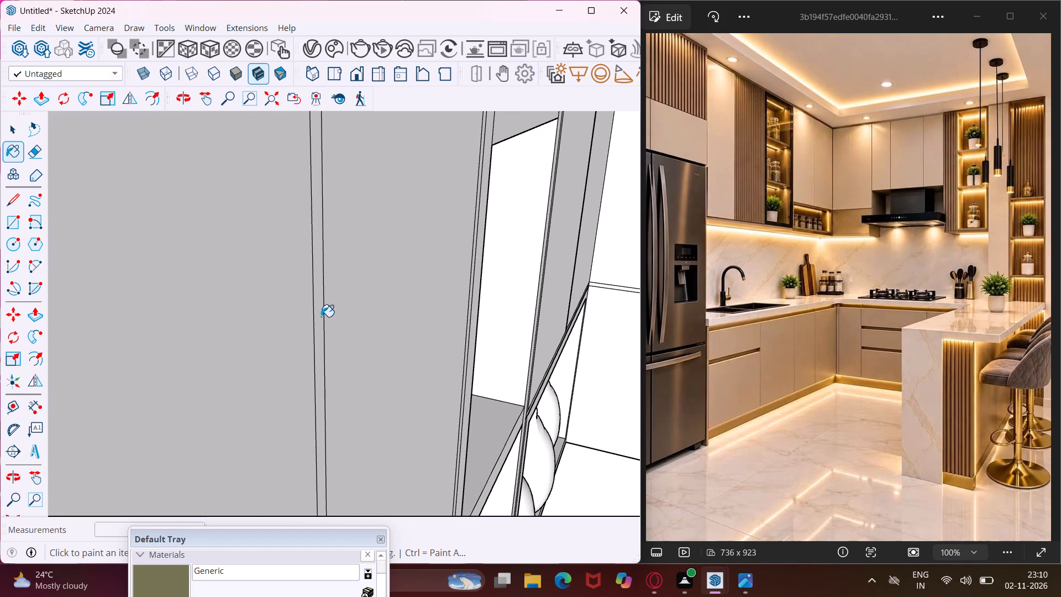
click(319, 318)
Paint the open unit's jar shelf, front frame, and the jar and succulent compartments' interior surfaces with the Generic material.
scroll(274, 348, down, 10)
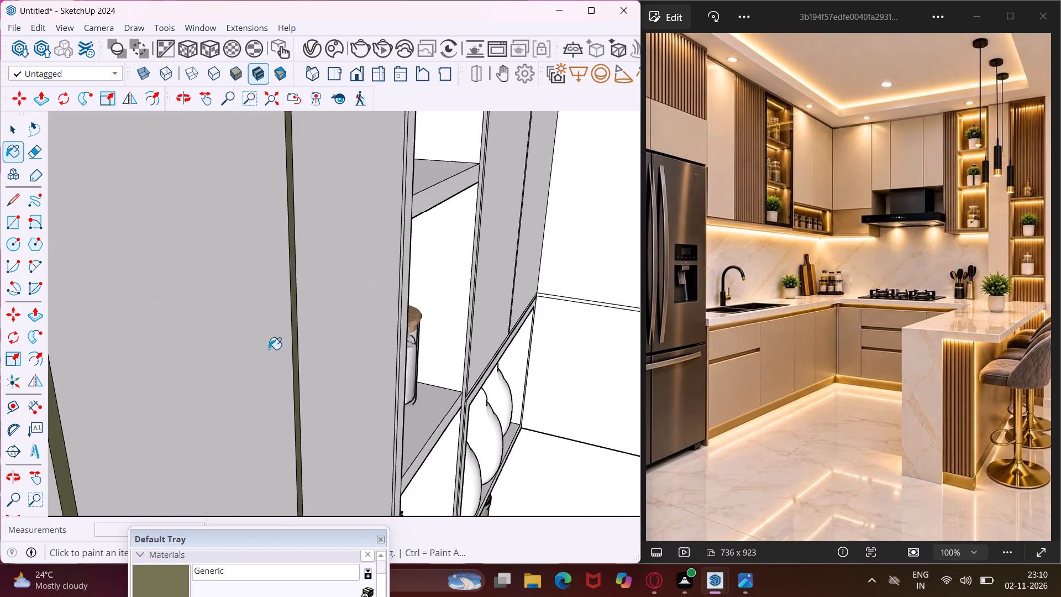
scroll(269, 349, down, 6)
scroll(331, 322, down, 6)
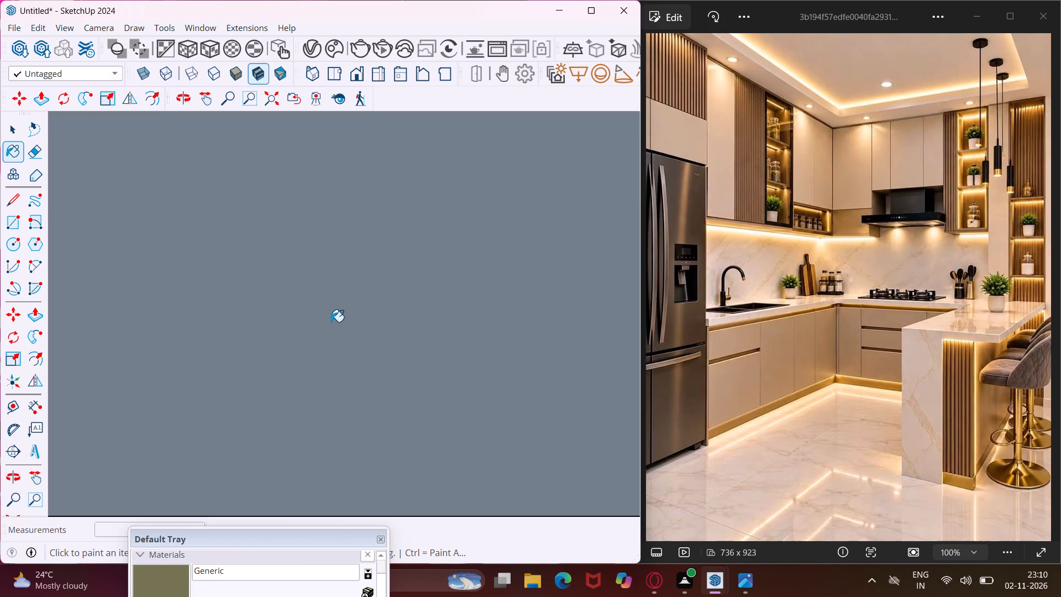
scroll(331, 322, down, 13)
scroll(335, 324, down, 16)
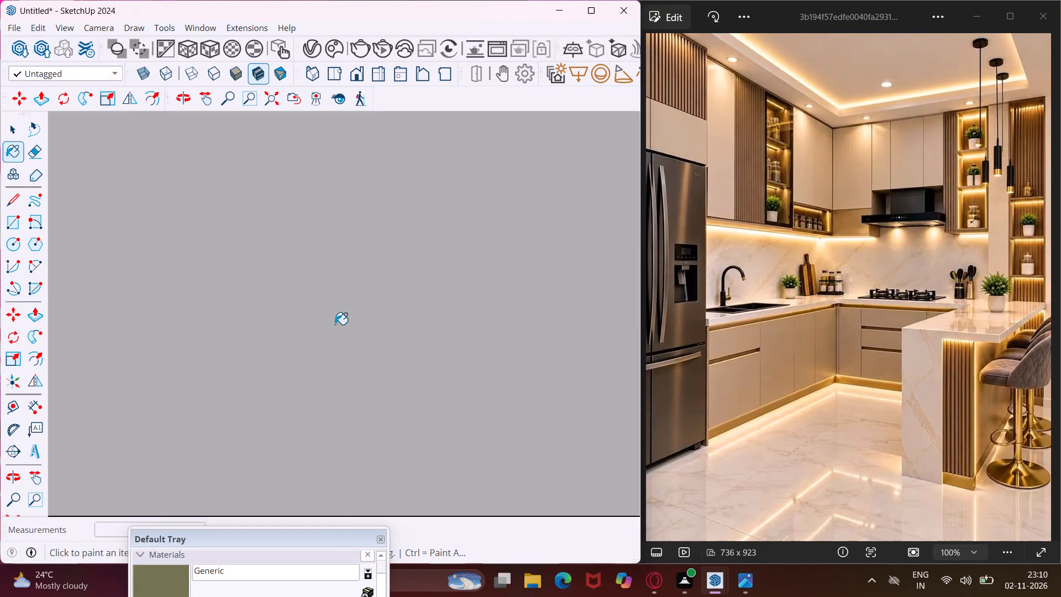
scroll(327, 302, down, 20)
scroll(340, 363, down, 6)
scroll(331, 284, down, 14)
scroll(330, 284, down, 17)
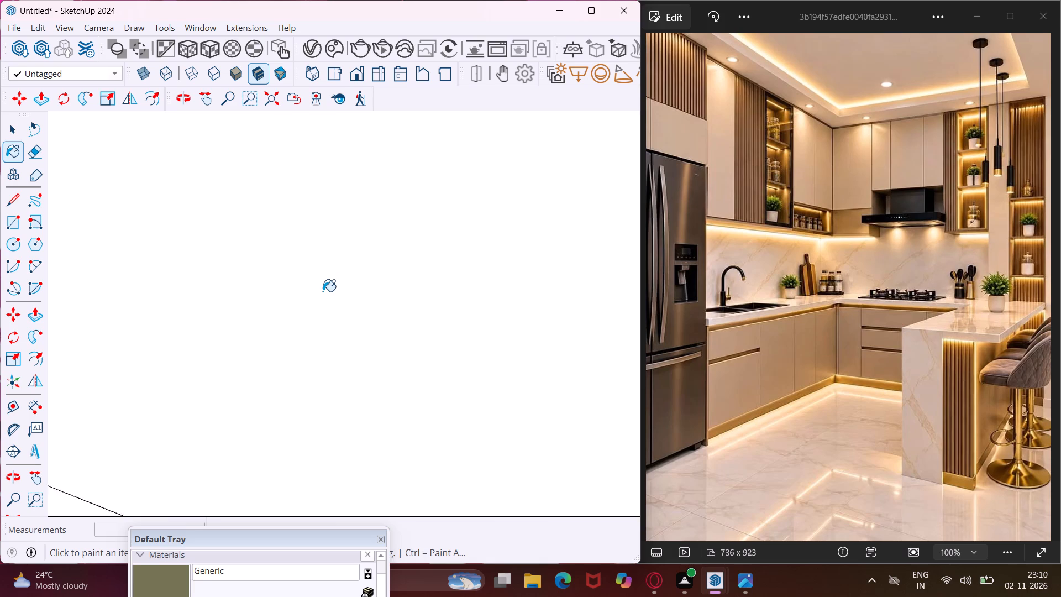
scroll(323, 291, down, 17)
scroll(318, 295, down, 6)
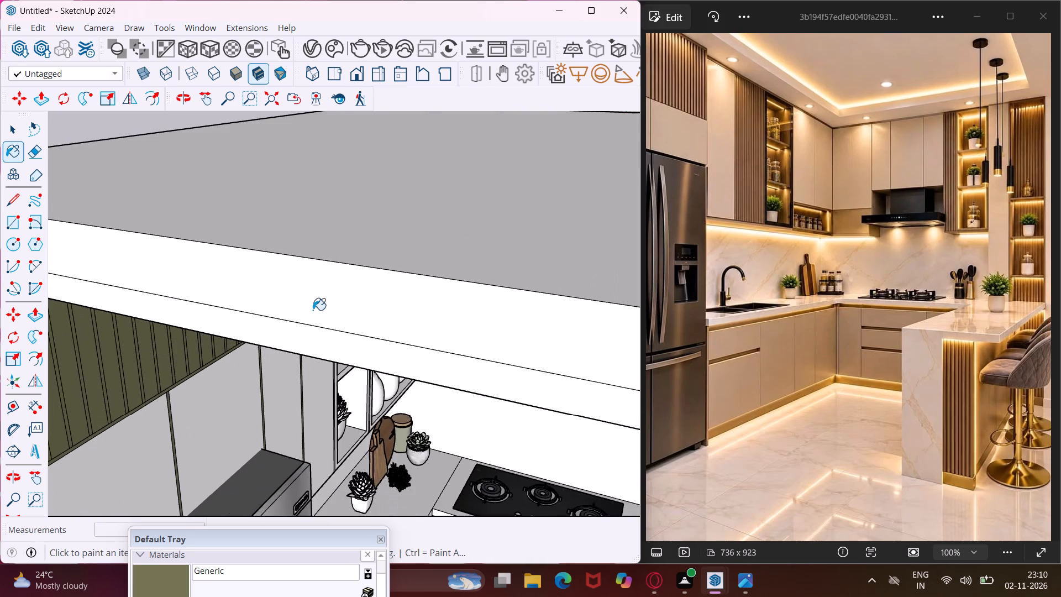
scroll(309, 312, down, 4)
scroll(307, 393, up, 11)
middle_drag(307, 384, 237, 387)
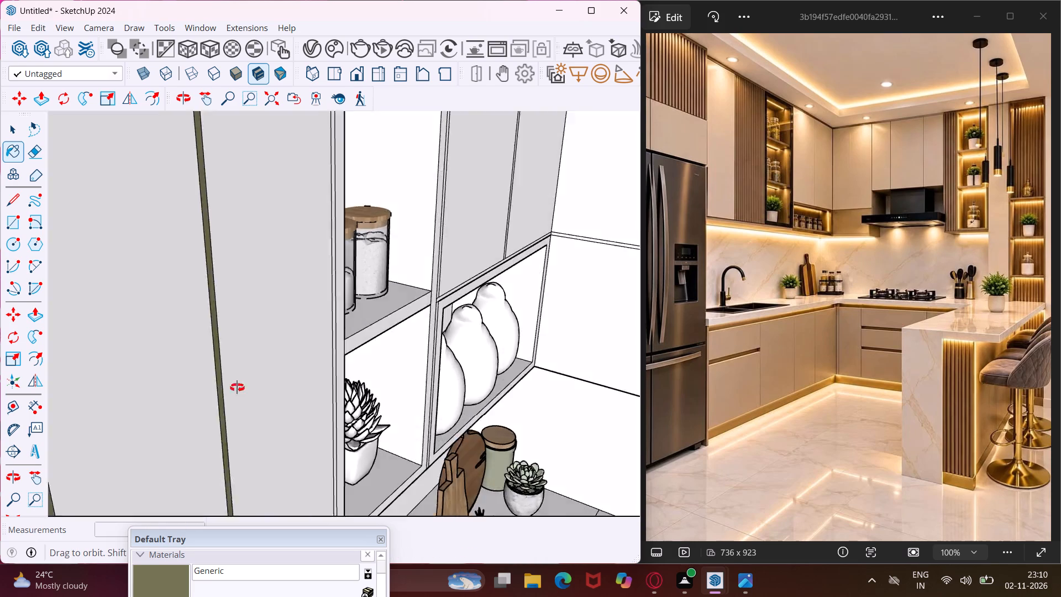
middle_drag(237, 387, 173, 394)
scroll(366, 311, up, 3)
click(375, 303)
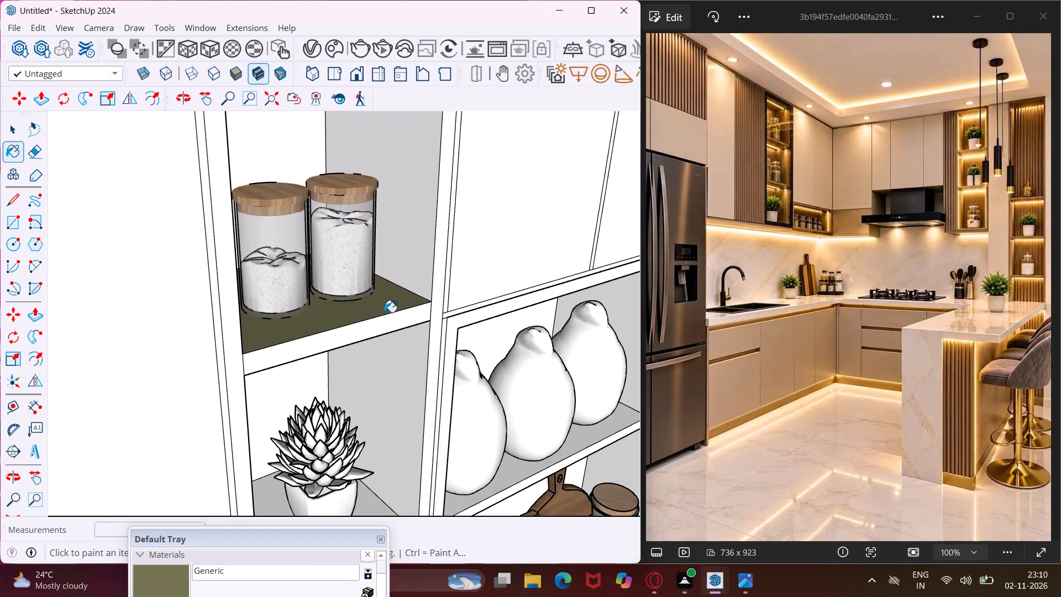
click(388, 327)
click(405, 383)
middle_drag(380, 376, 336, 332)
click(280, 357)
click(186, 410)
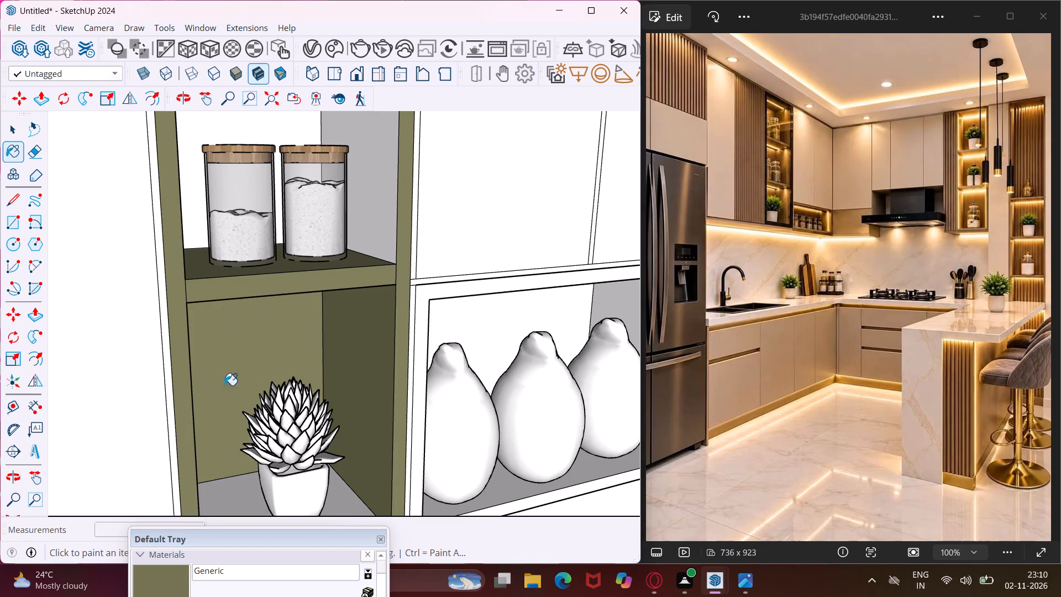
click(380, 198)
click(298, 138)
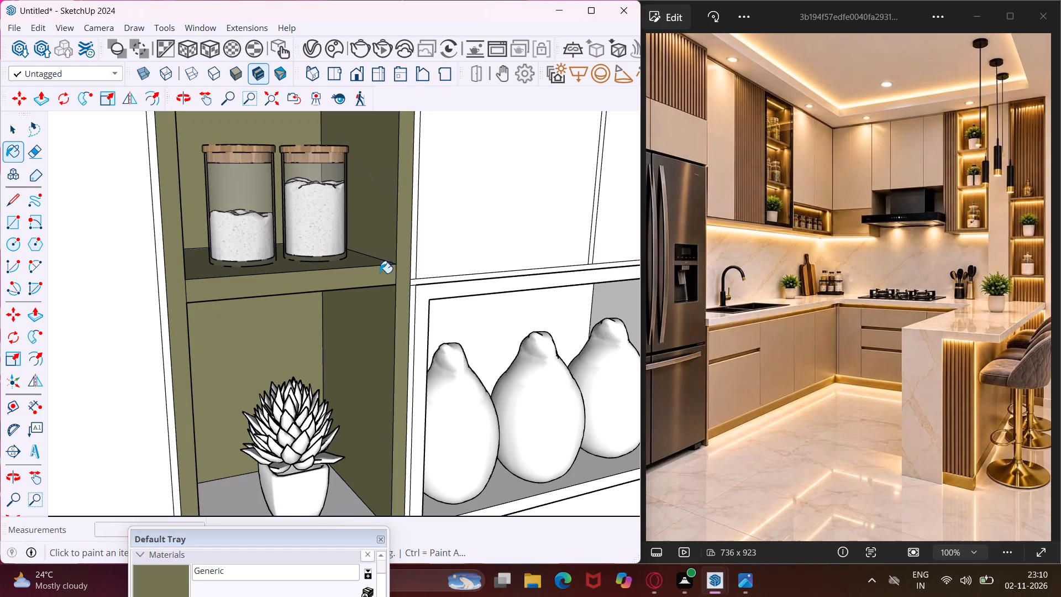
click(354, 500)
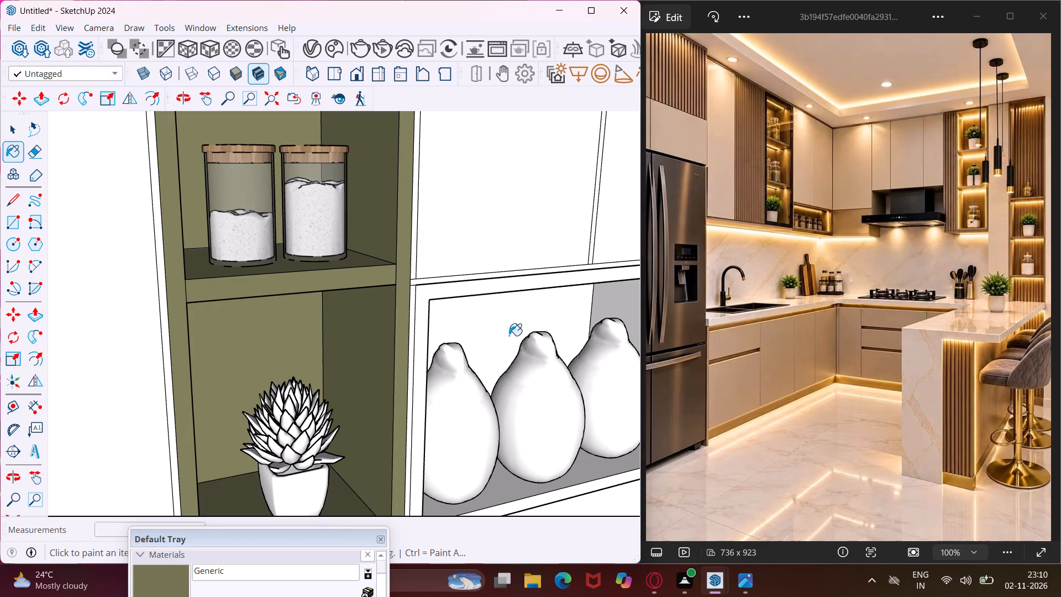
Paint the back and front frame of the compartment holding the white pear-shaped vases with the Generic material.
click(509, 329)
click(513, 296)
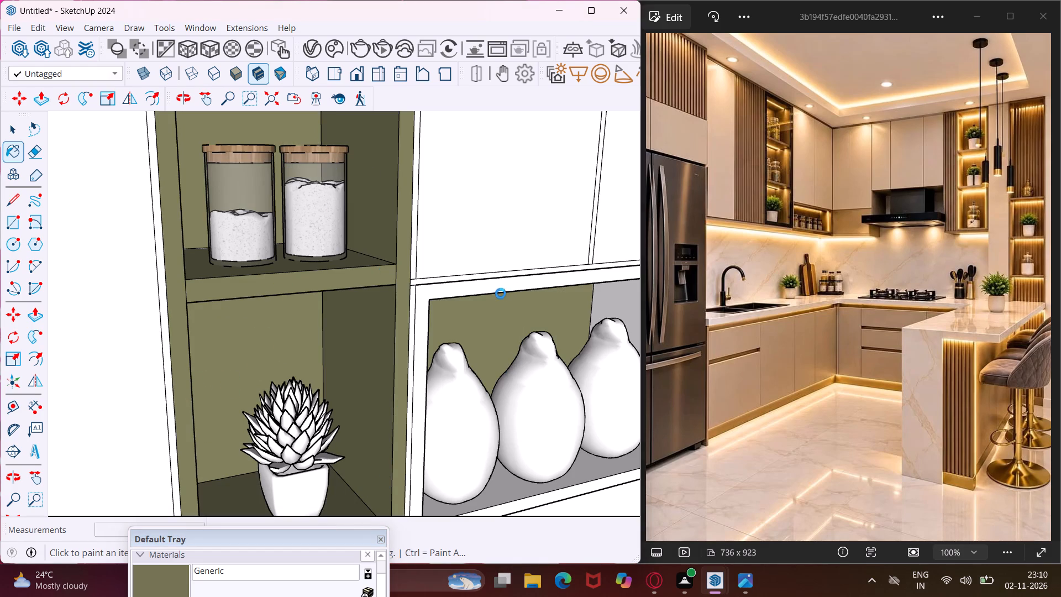
click(501, 293)
click(487, 289)
Paint the thin gap strips around the vase compartment and along both sides of the open shelf unit with Generic.
scroll(448, 296, up, 7)
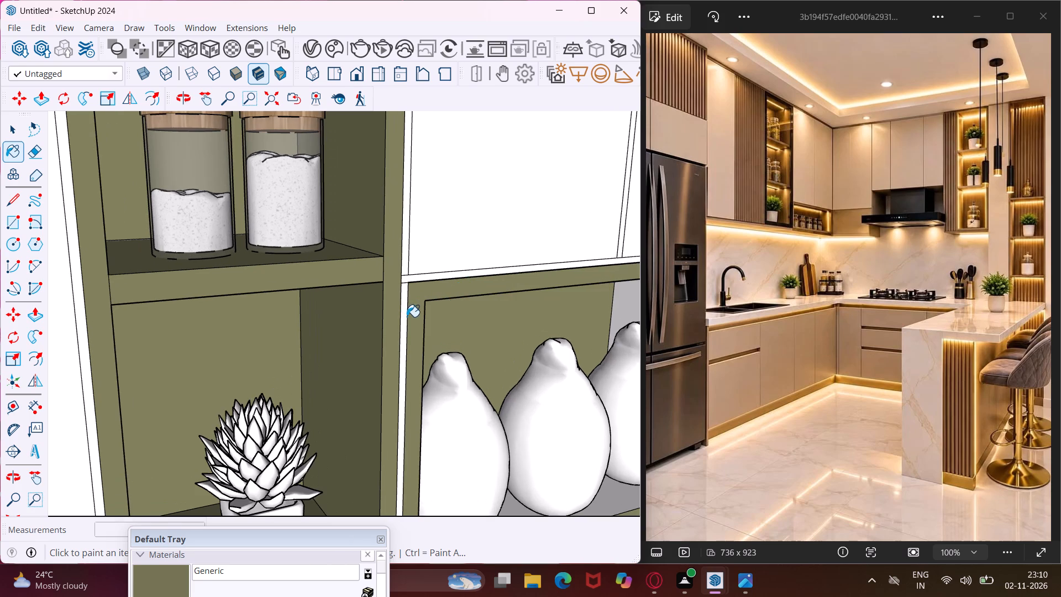
click(407, 317)
click(408, 273)
click(411, 281)
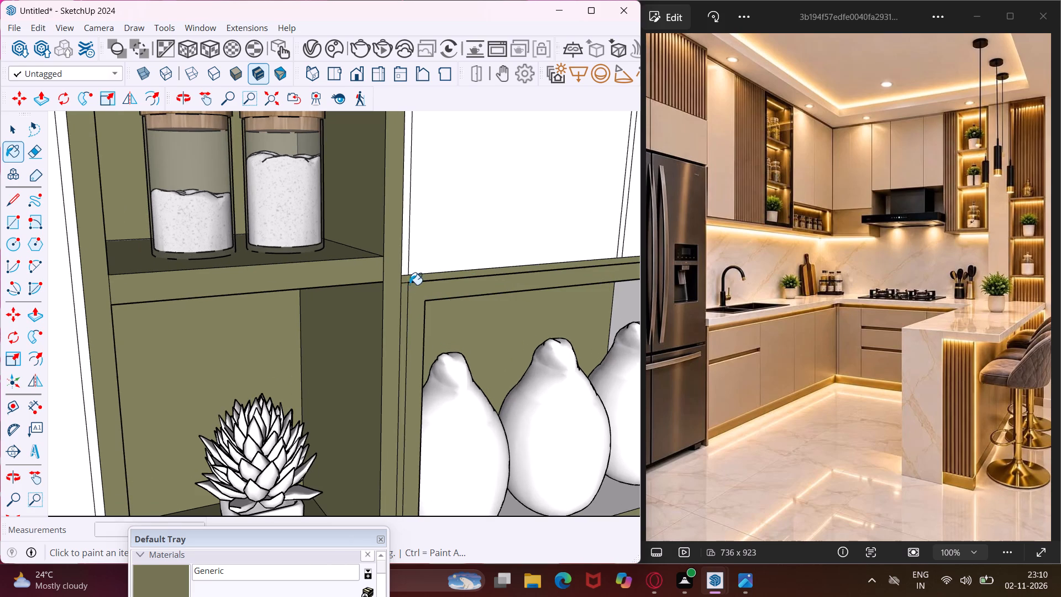
click(402, 266)
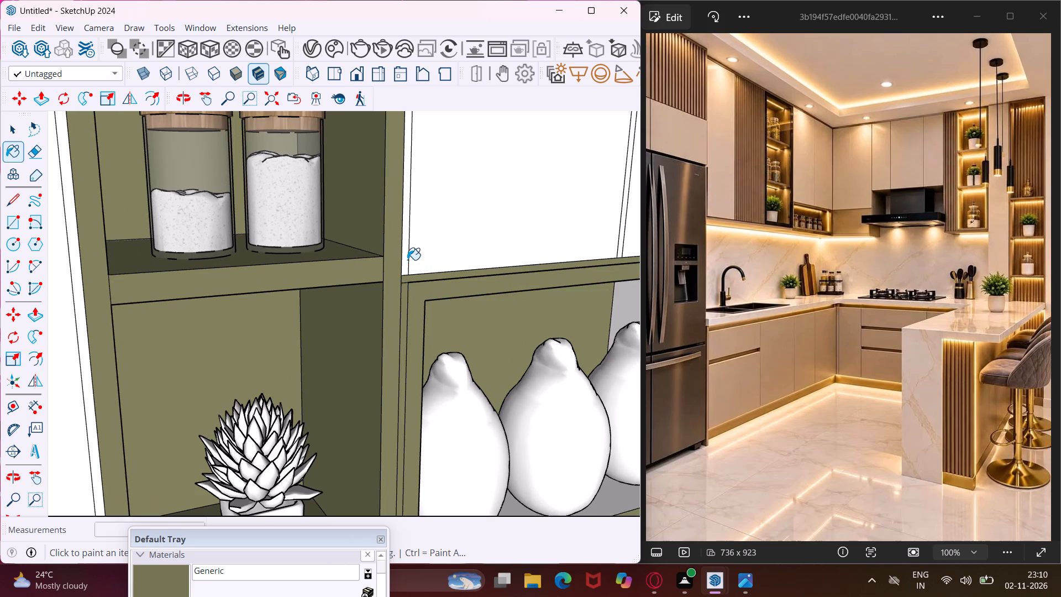
click(407, 260)
click(81, 361)
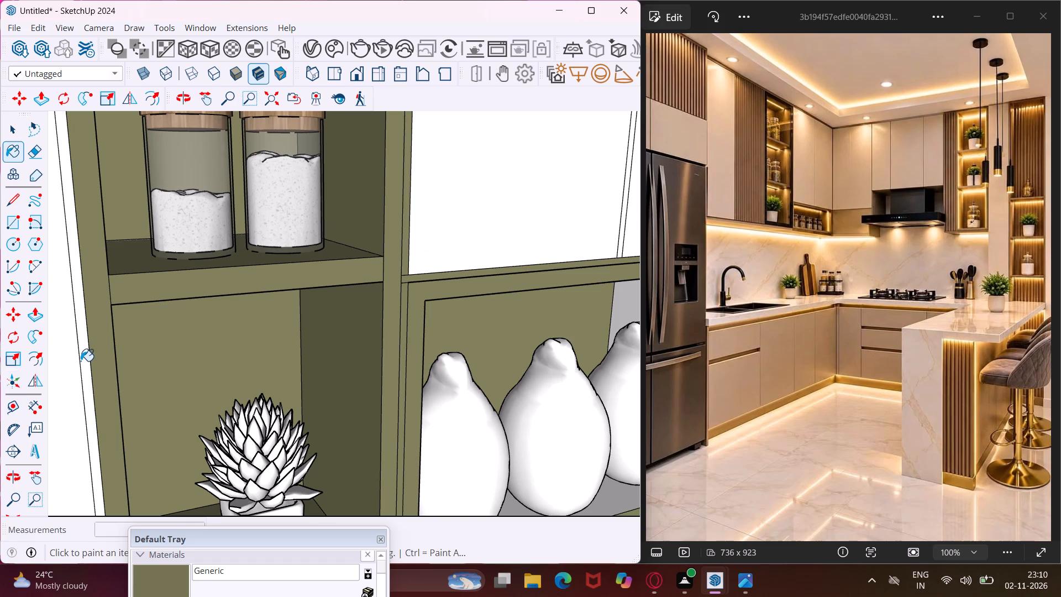
Paint the thin strip along the open unit's outer side and the vase compartment's inner side wall and floor with the Generic material.
click(81, 363)
scroll(119, 402, down, 6)
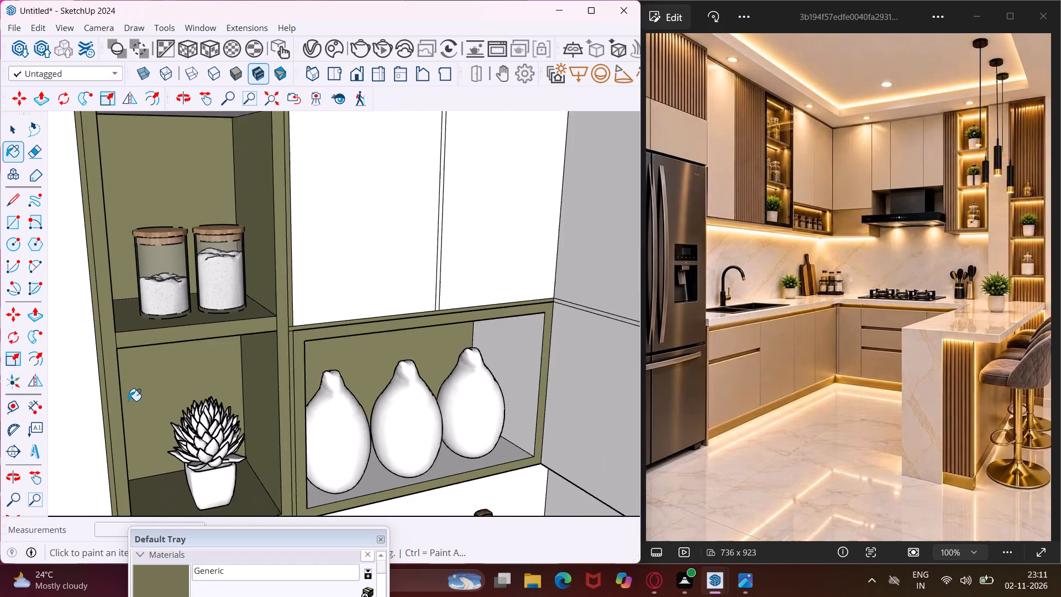
scroll(128, 401, down, 2)
scroll(456, 394, up, 2)
click(455, 388)
click(451, 452)
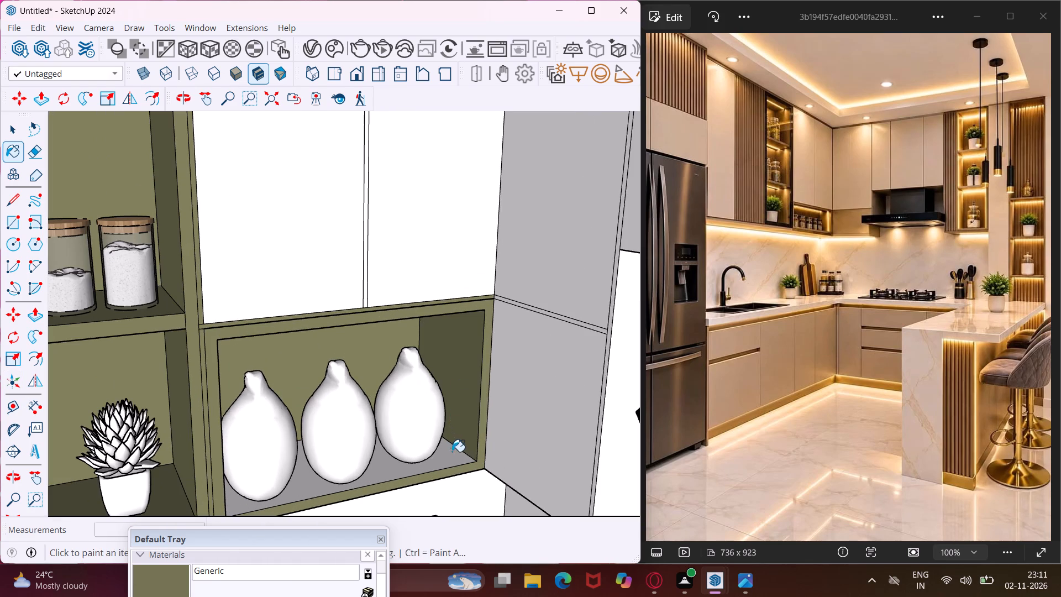
Paint the corner panel adjoining the vase compartment, the strip above it, and the gap between the upper doors with Generic.
click(545, 393)
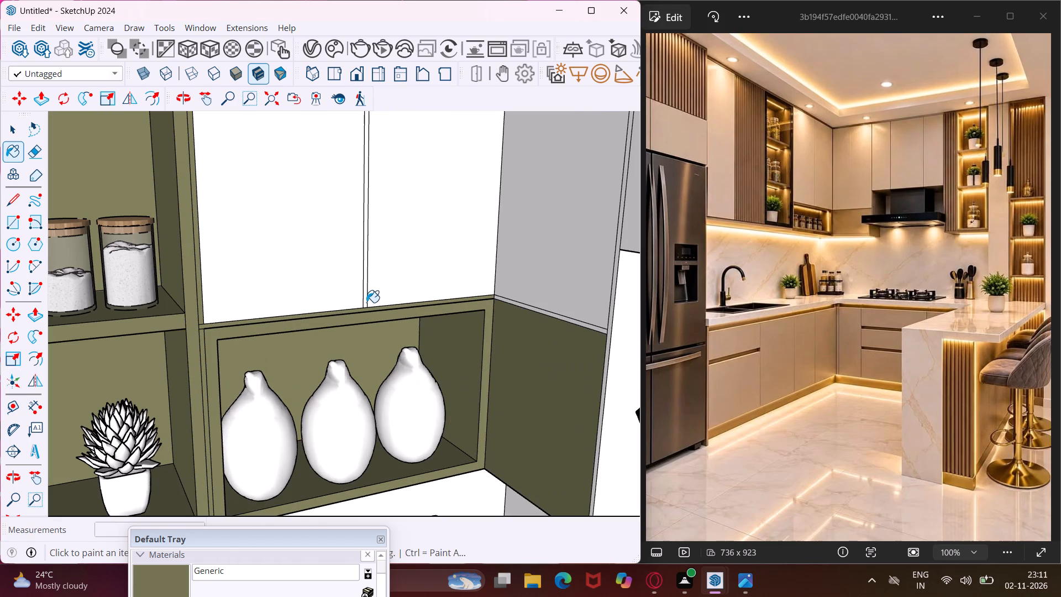
click(365, 302)
scroll(365, 302, up, 5)
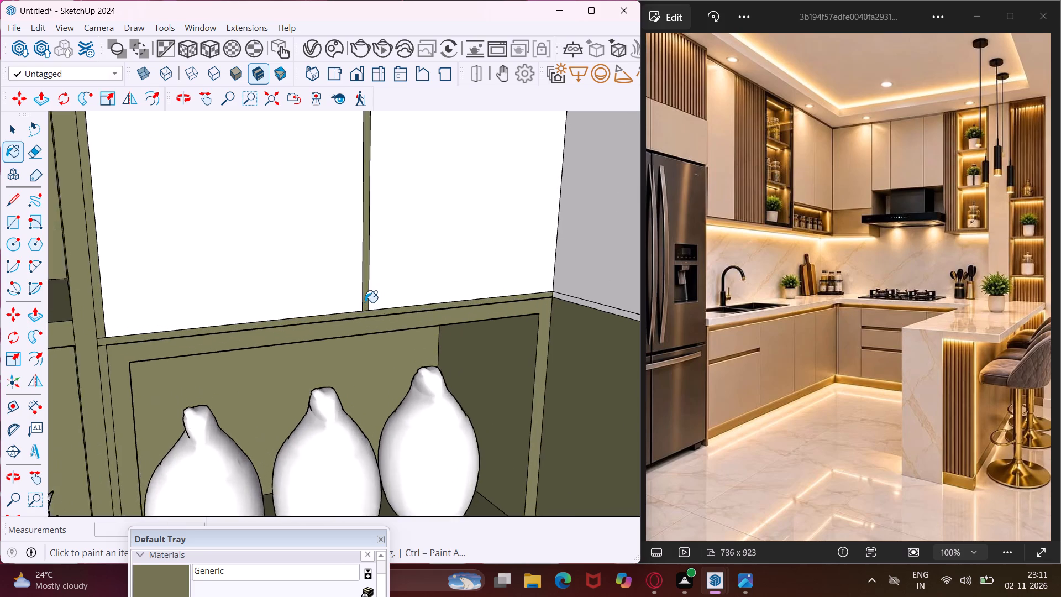
scroll(365, 302, up, 1)
click(595, 296)
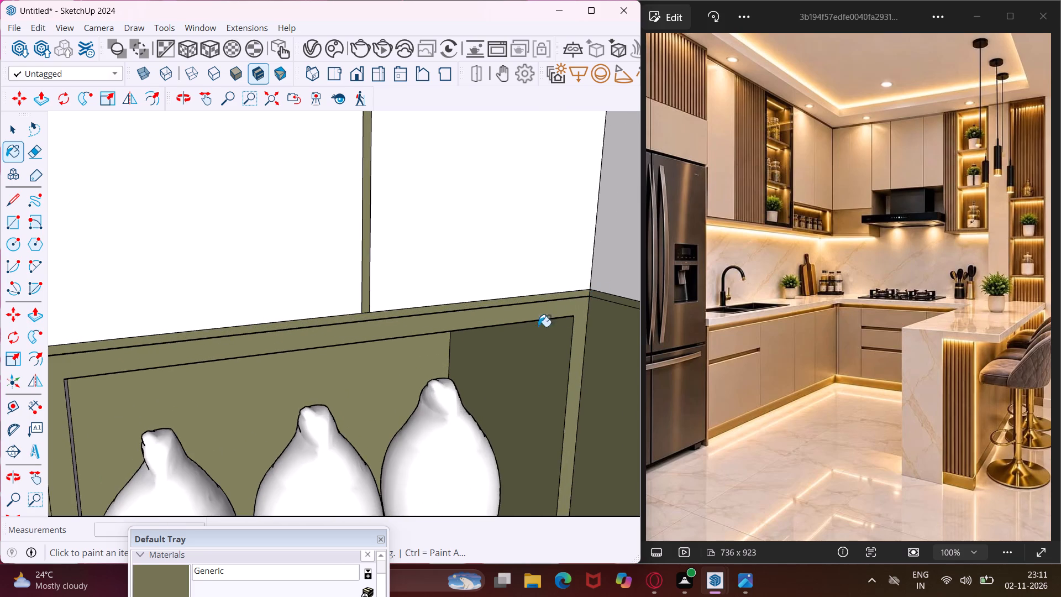
Paint the underside of the upper cabinets and its narrow end edge beside the fridge with the Generic material.
scroll(508, 332, down, 15)
middle_drag(423, 317, 418, 313)
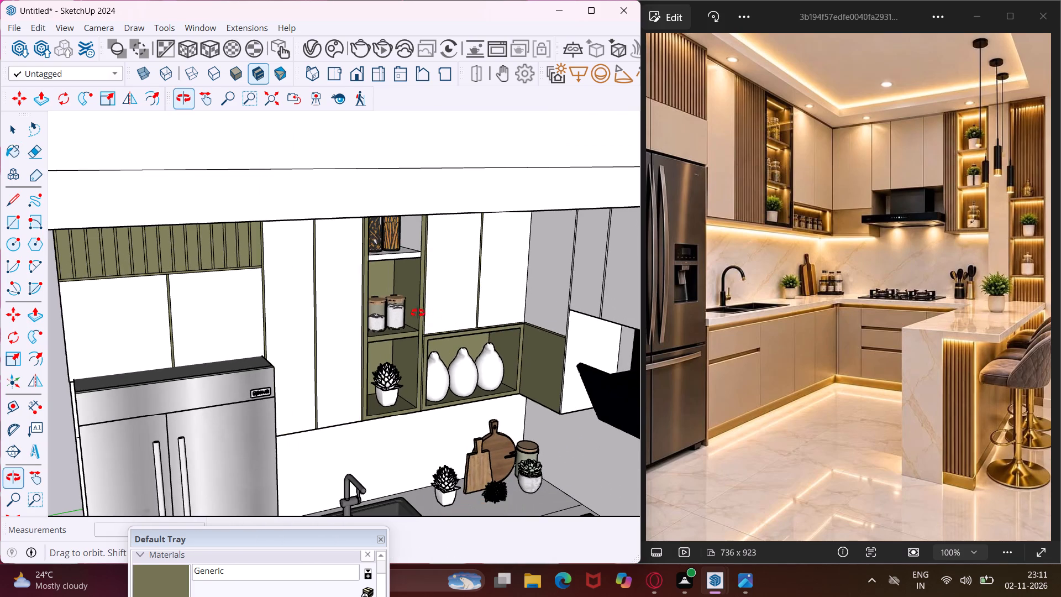
middle_drag(418, 313, 341, 172)
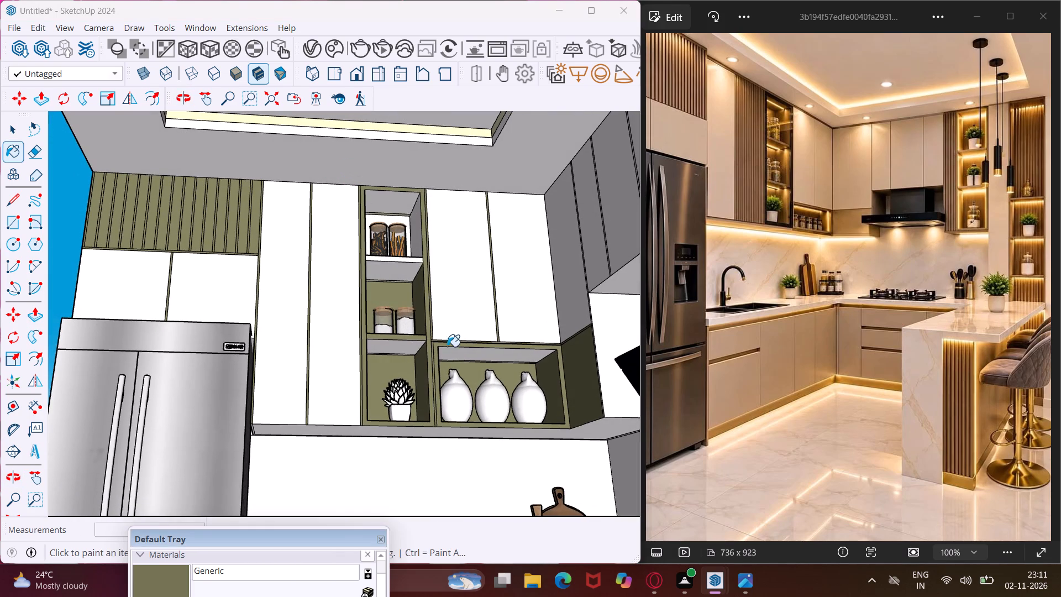
scroll(412, 430, up, 5)
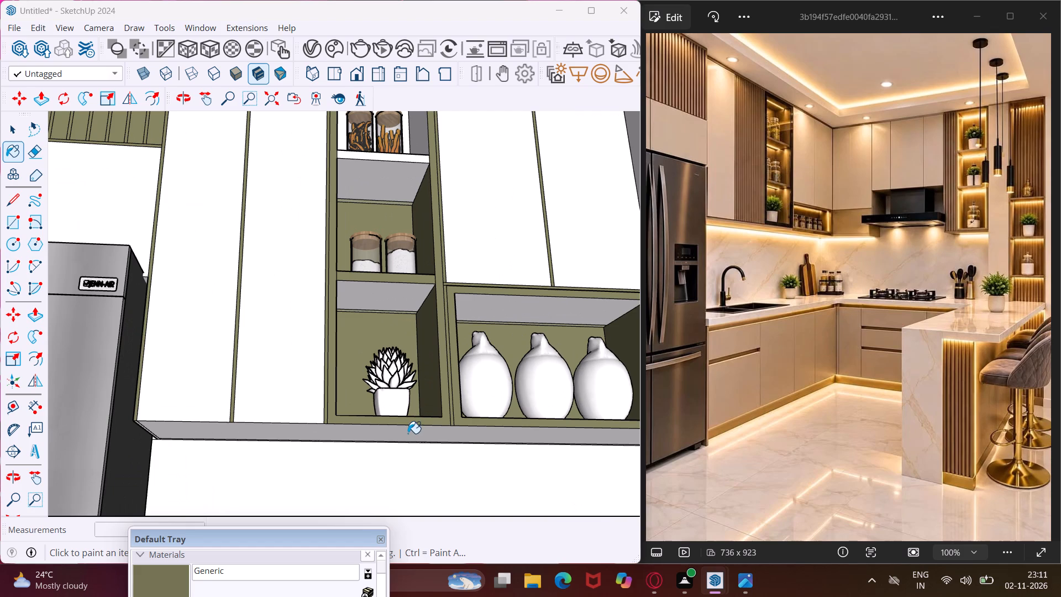
click(408, 433)
scroll(135, 441, up, 3)
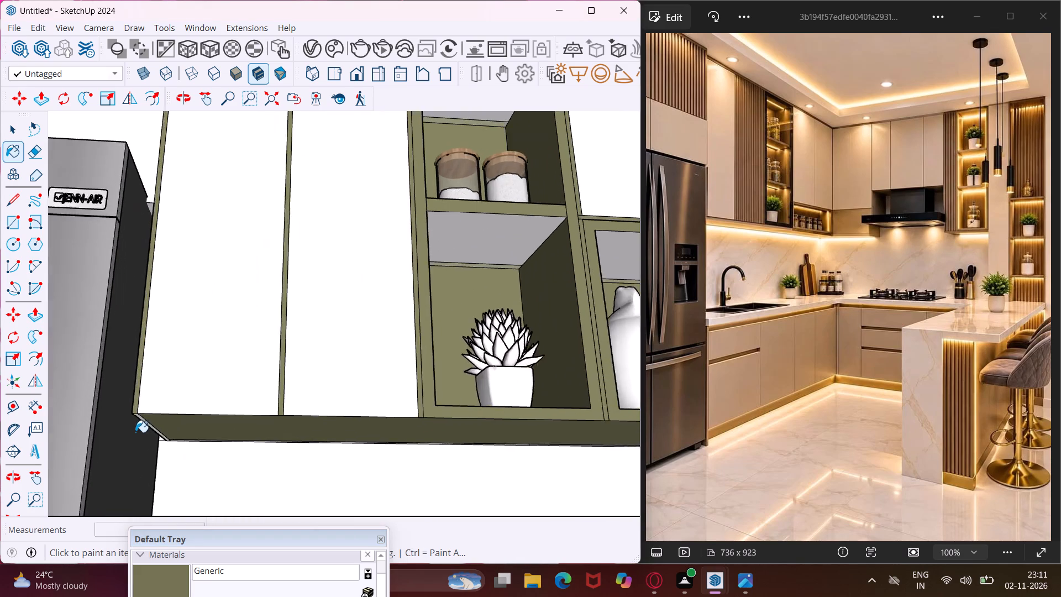
scroll(135, 432, up, 3)
click(143, 422)
click(139, 422)
scroll(138, 422, up, 3)
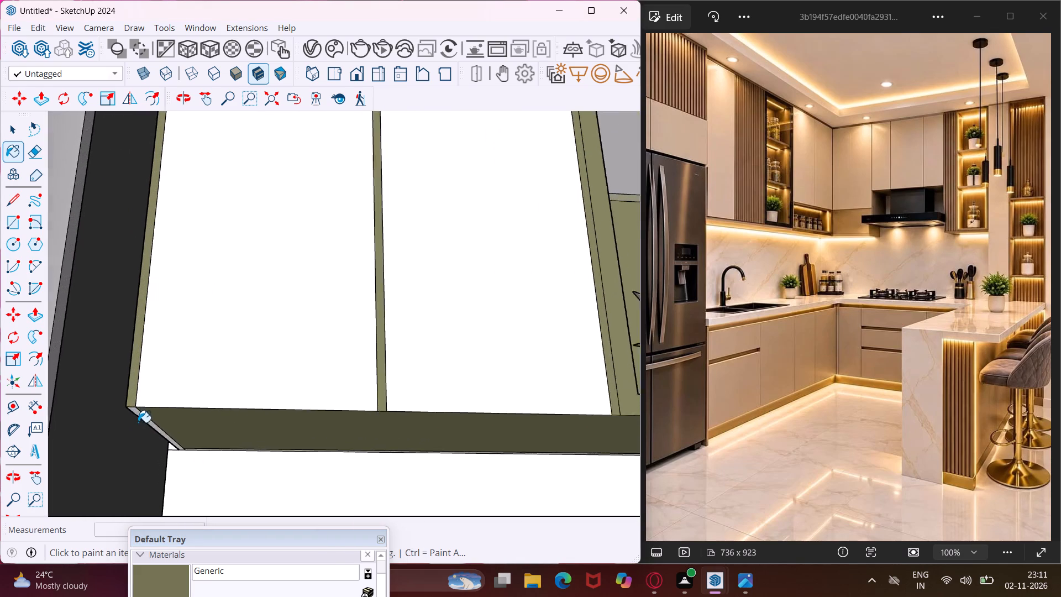
scroll(138, 422, up, 3)
click(135, 409)
Paint the ceilings of the succulent, vase and white-filled jar compartments with the Generic material.
scroll(134, 440, down, 7)
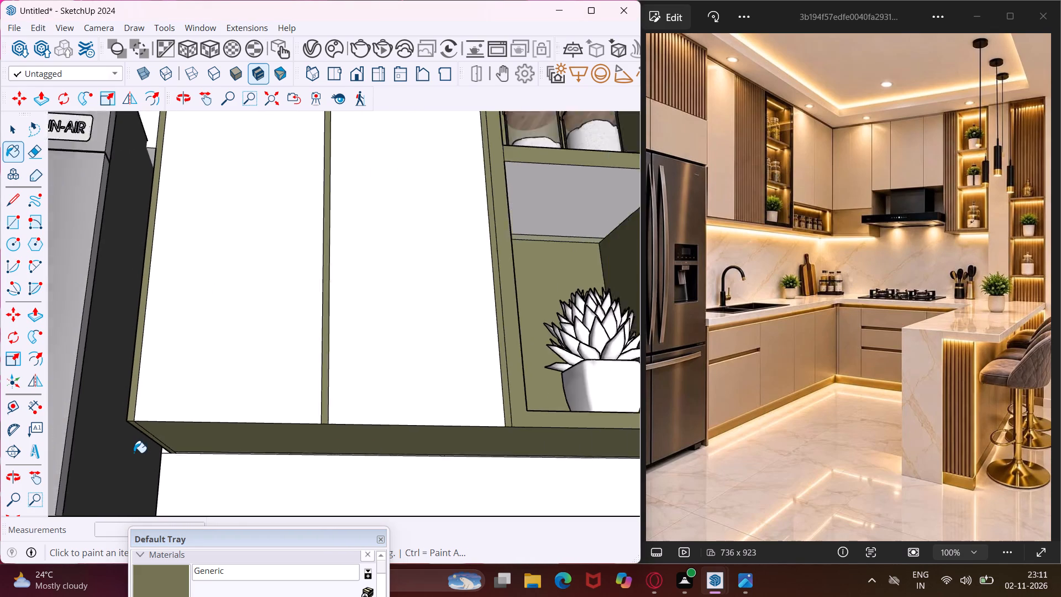
scroll(134, 453, down, 6)
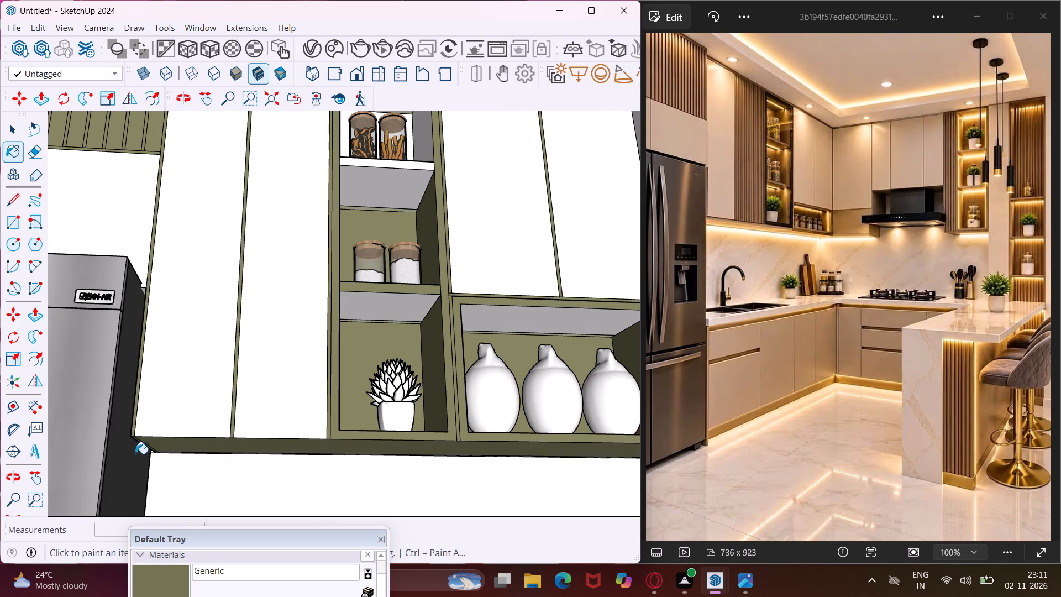
click(368, 302)
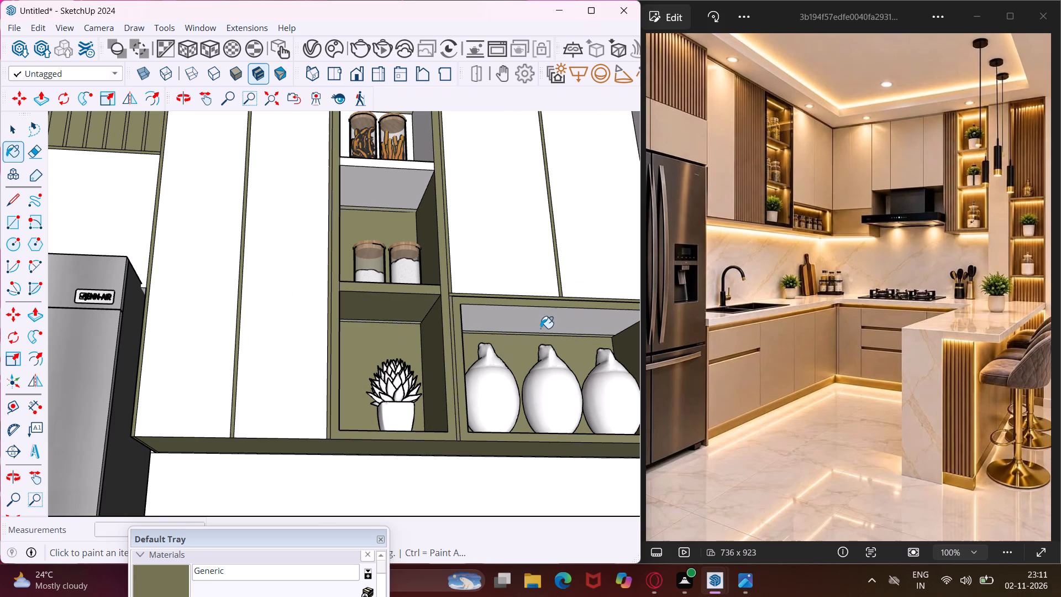
click(537, 323)
click(396, 181)
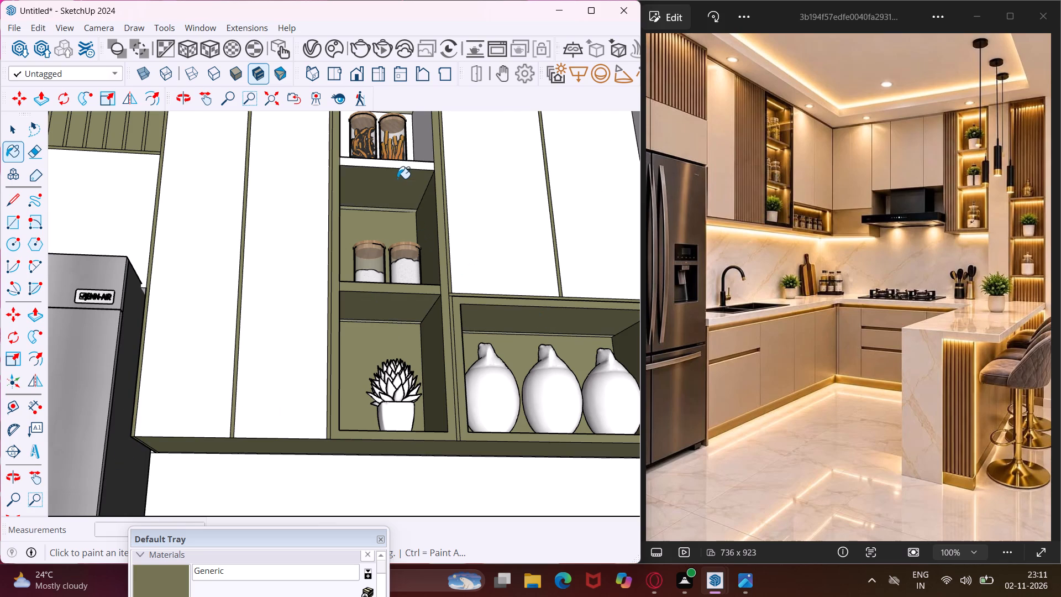
Paint the front edge of the pasta jar shelf and that compartment's side wall facing the fridge with Generic.
middle_drag(397, 179, 437, 414)
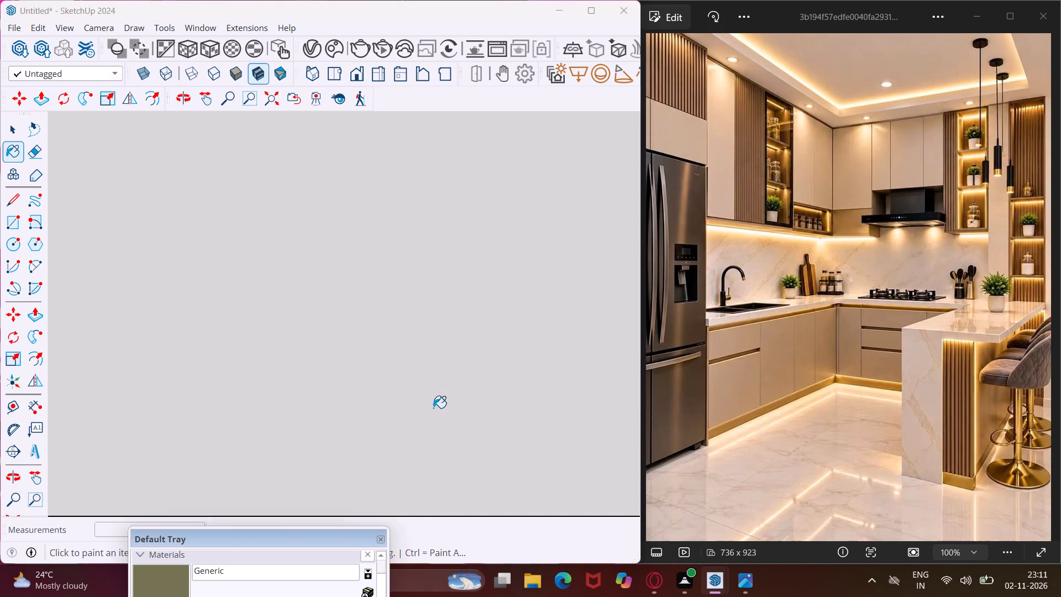
middle_drag(433, 408, 459, 166)
scroll(440, 232, down, 5)
scroll(458, 316, down, 7)
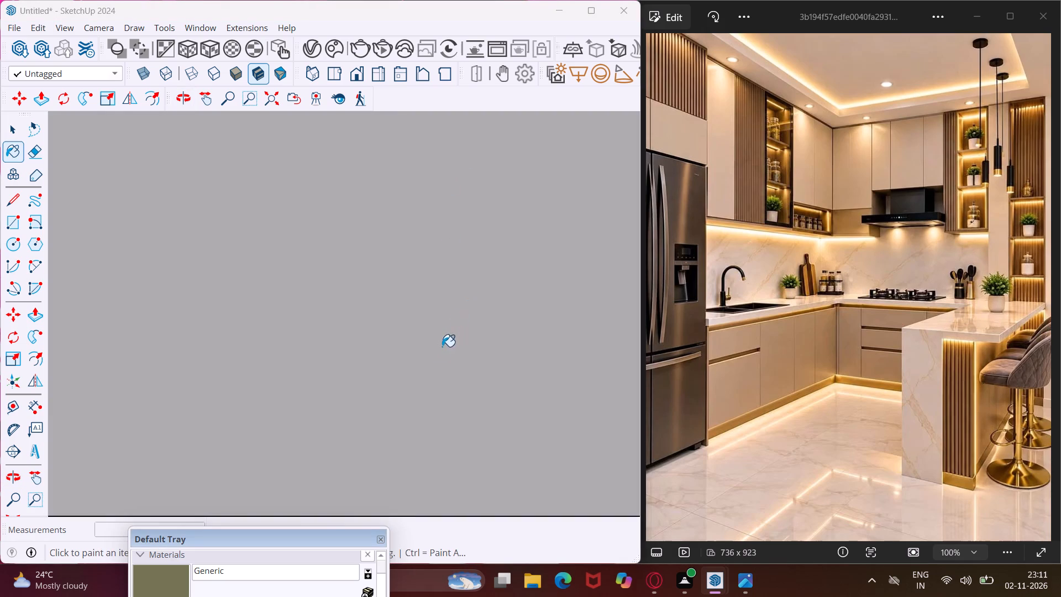
scroll(442, 347, down, 4)
scroll(422, 497, down, 5)
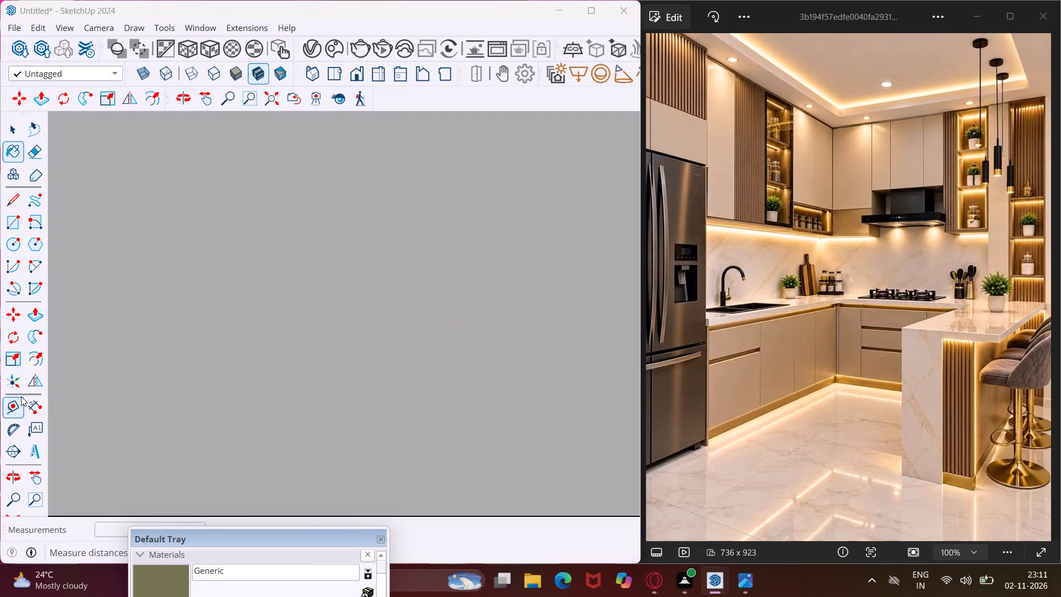
scroll(272, 332, down, 20)
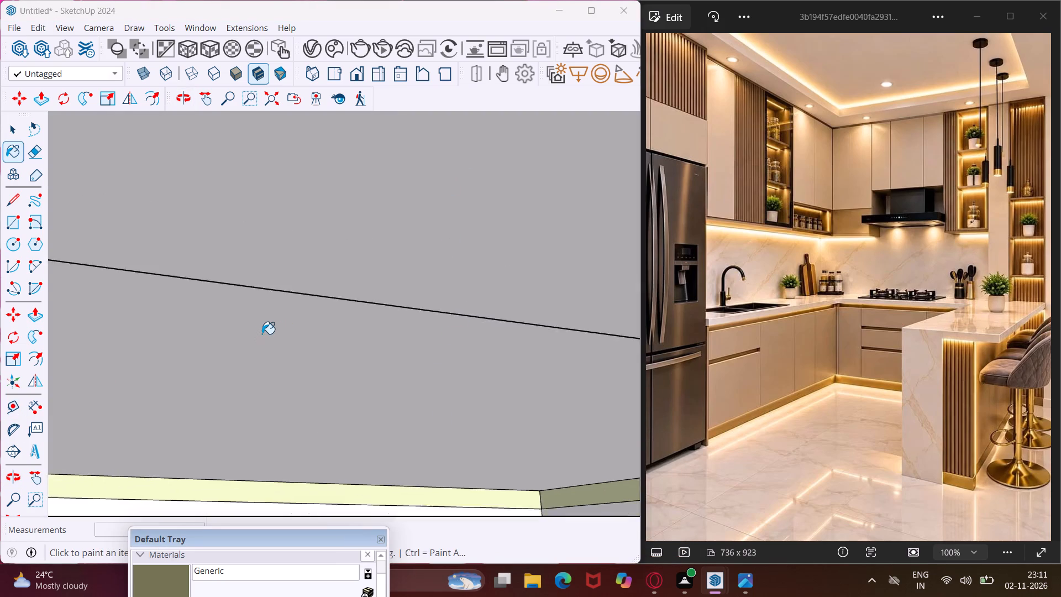
scroll(262, 334, down, 9)
scroll(318, 278, down, 19)
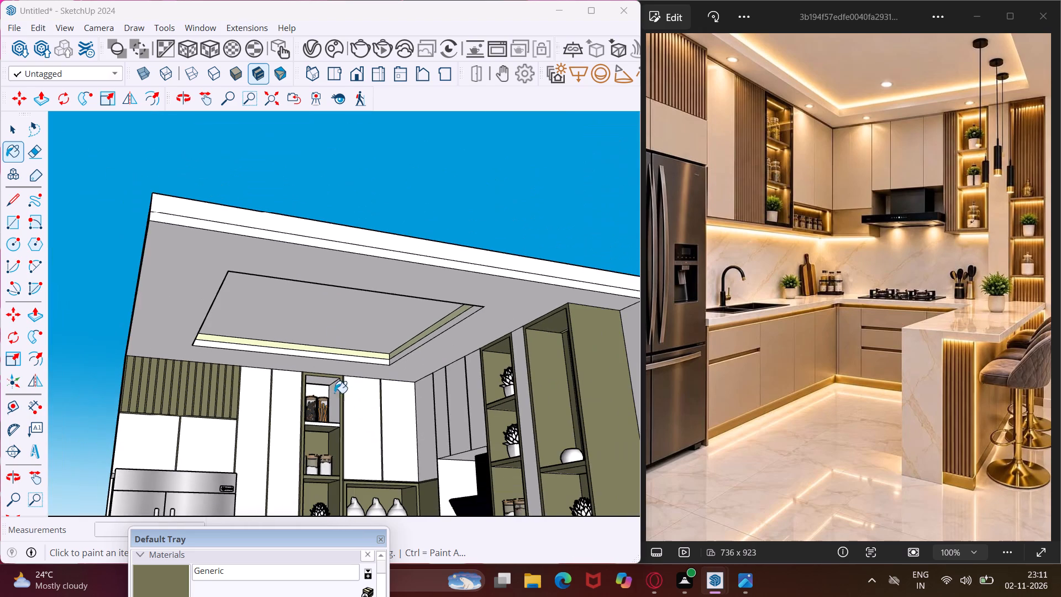
scroll(315, 476, up, 15)
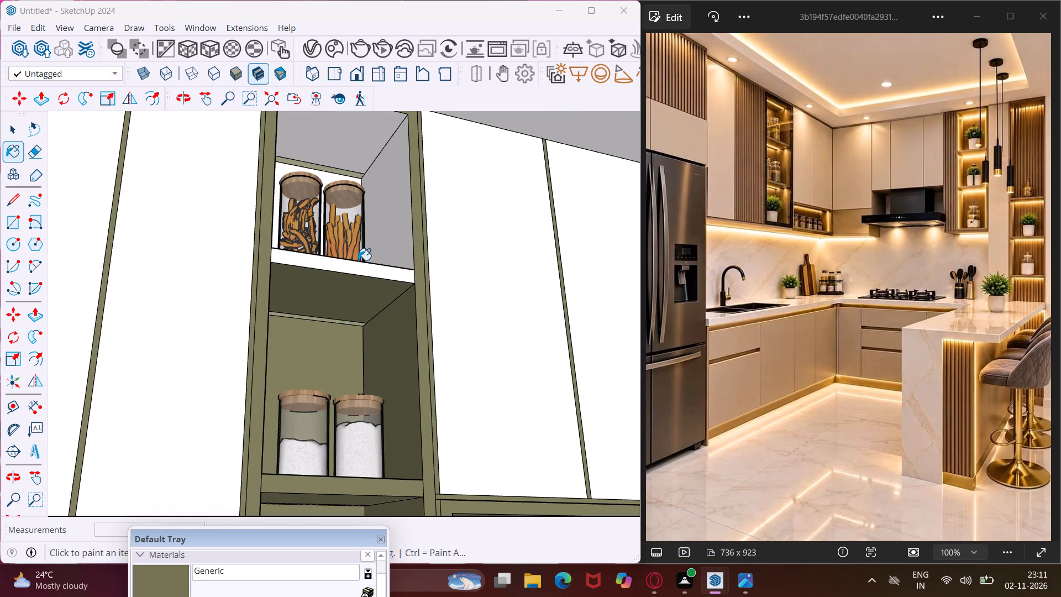
click(359, 269)
click(404, 232)
Paint the remaining inner side walls of both jar compartments and the pasta jar compartment's floor, back and ceiling with Generic.
middle_drag(402, 232, 357, 292)
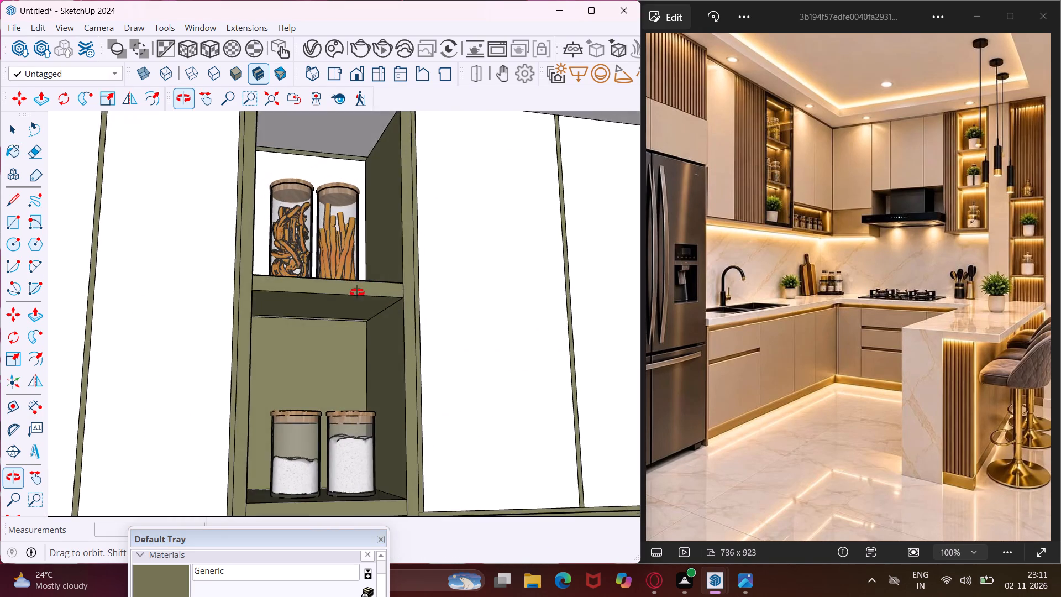
middle_drag(357, 292, 337, 357)
scroll(254, 394, up, 4)
click(243, 387)
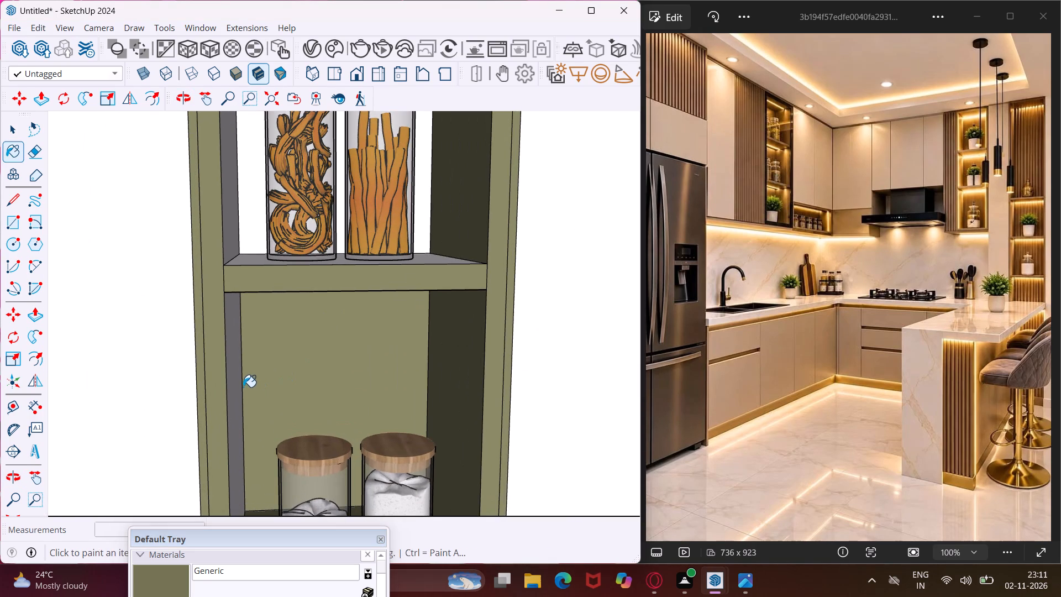
click(229, 242)
click(234, 339)
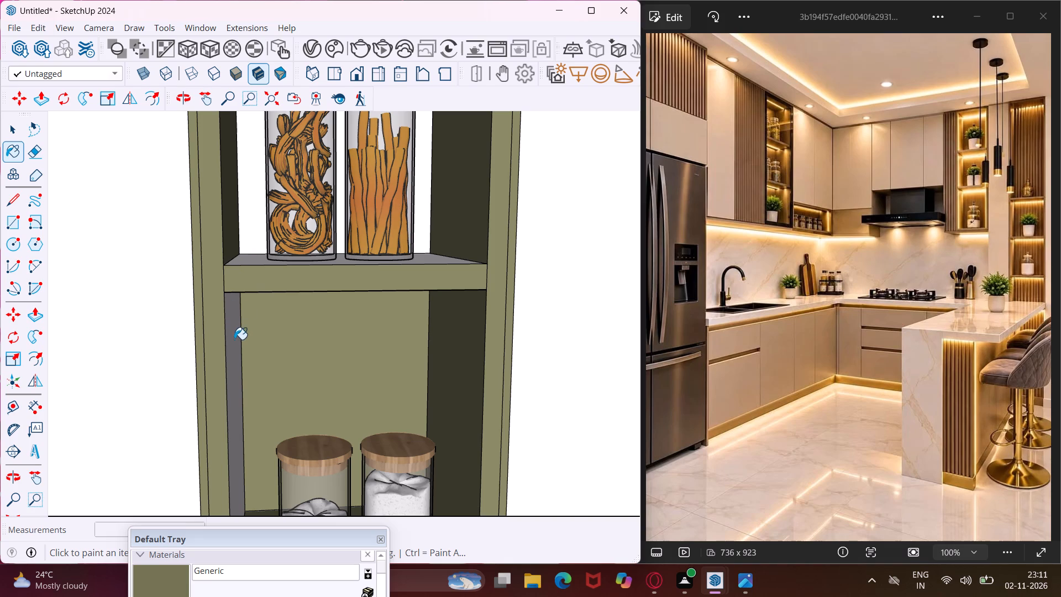
click(244, 255)
click(244, 265)
click(246, 237)
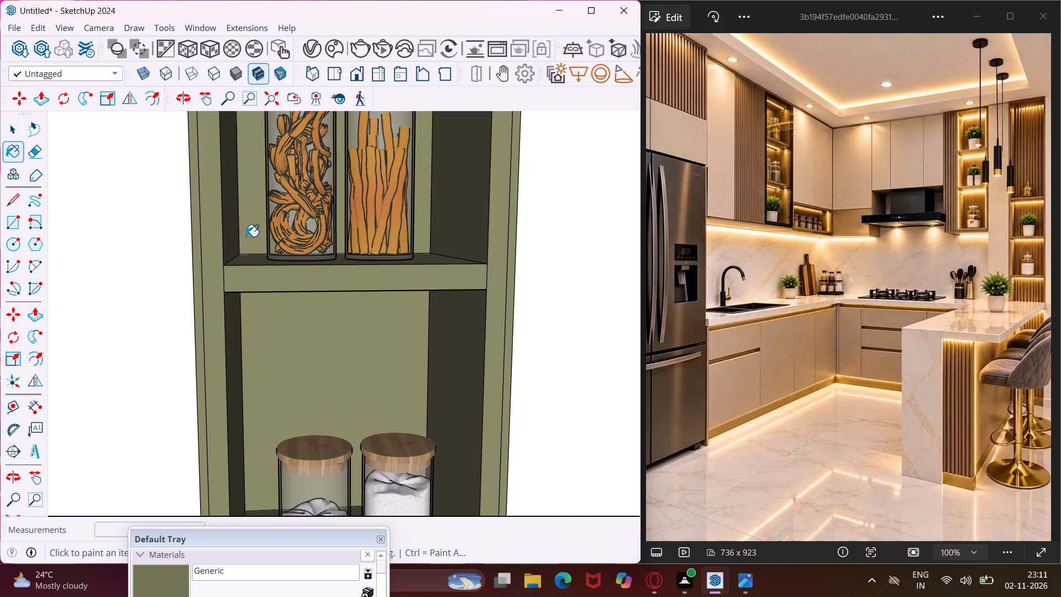
middle_drag(246, 237, 254, 150)
scroll(254, 177, down, 9)
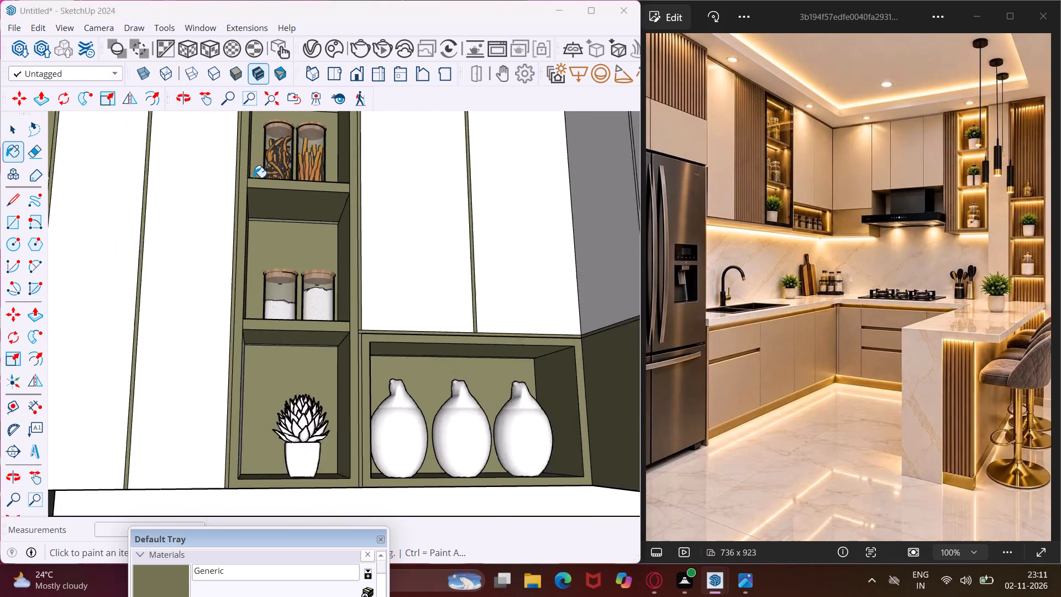
scroll(254, 177, down, 6)
click(282, 123)
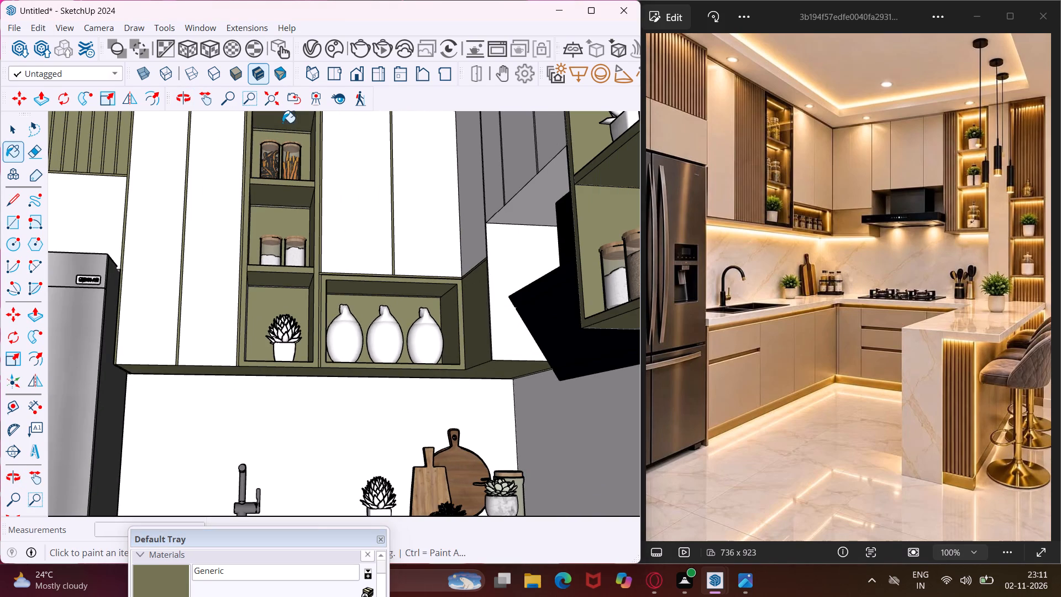
Paint the wall panel between the corner cabinet and the range hood with the Generic material.
middle_drag(340, 285, 423, 326)
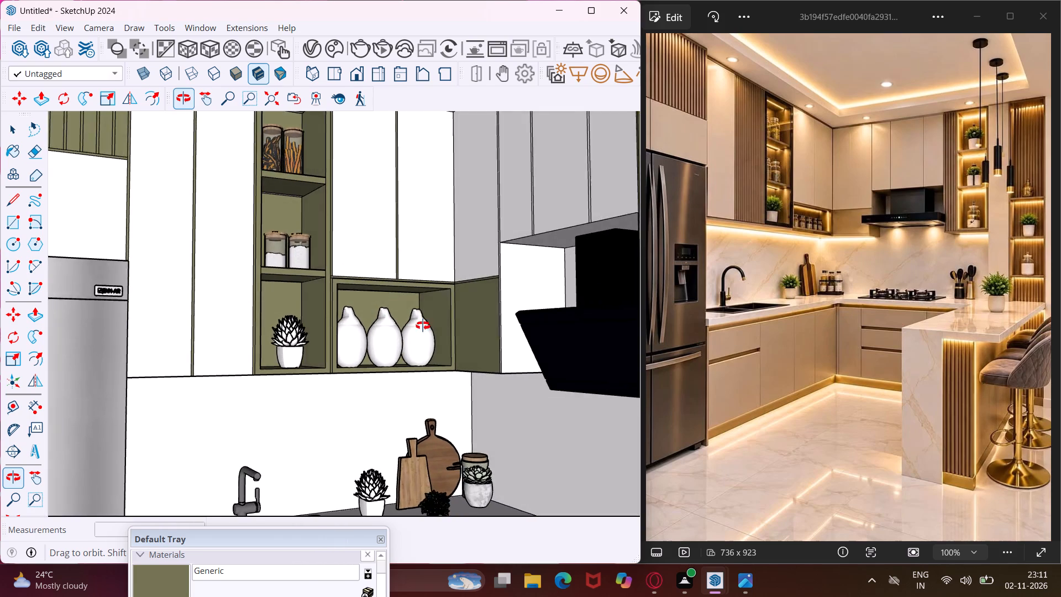
middle_drag(423, 326, 459, 332)
scroll(544, 315, up, 3)
click(527, 296)
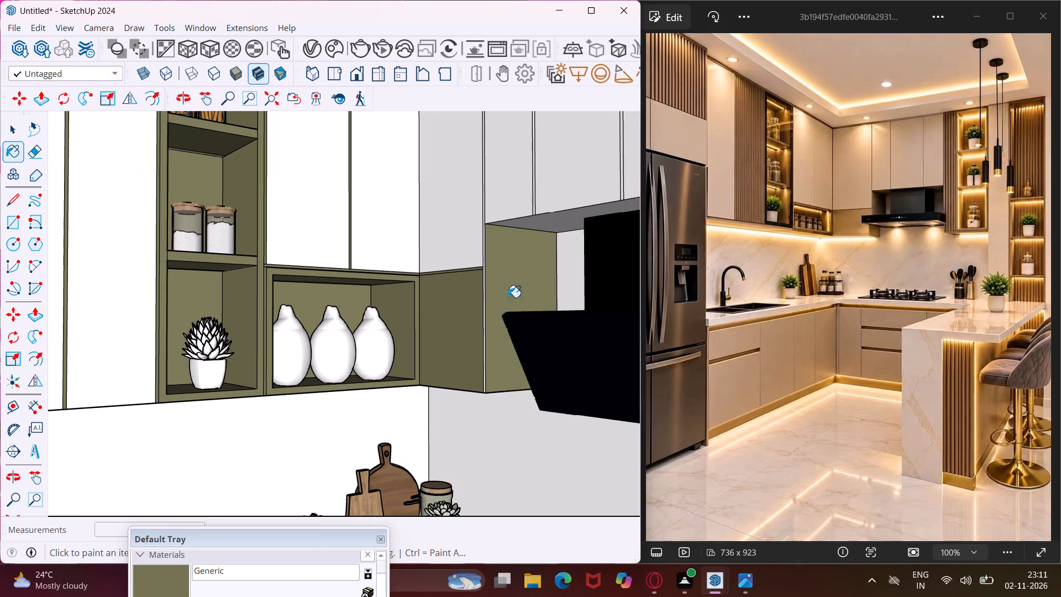
Paint both front panels of the base cabinet beneath the sink and the horizontal gap between them with Generic.
scroll(287, 290, down, 9)
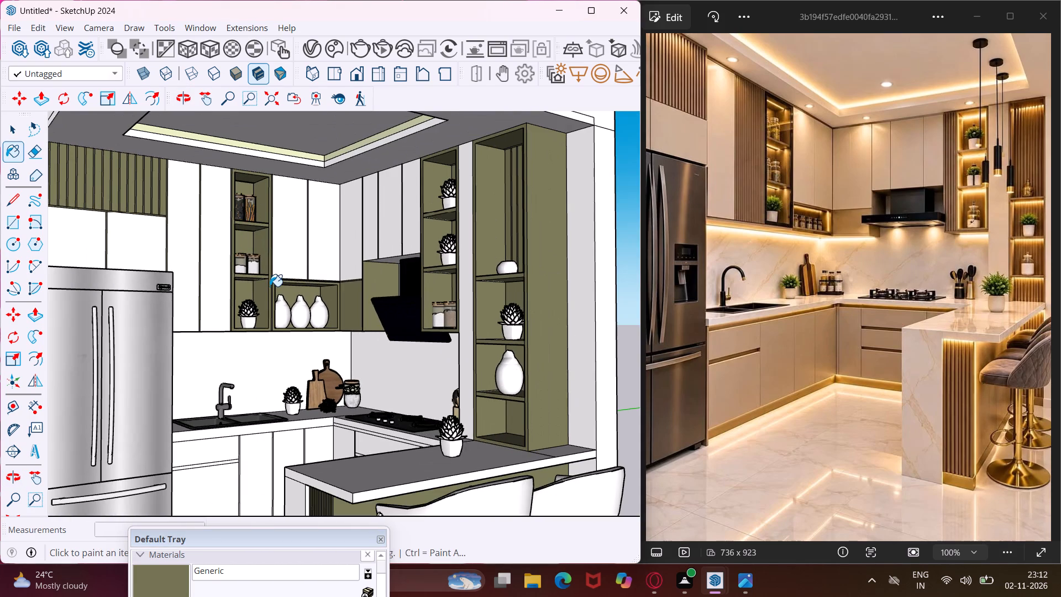
middle_drag(270, 286, 357, 303)
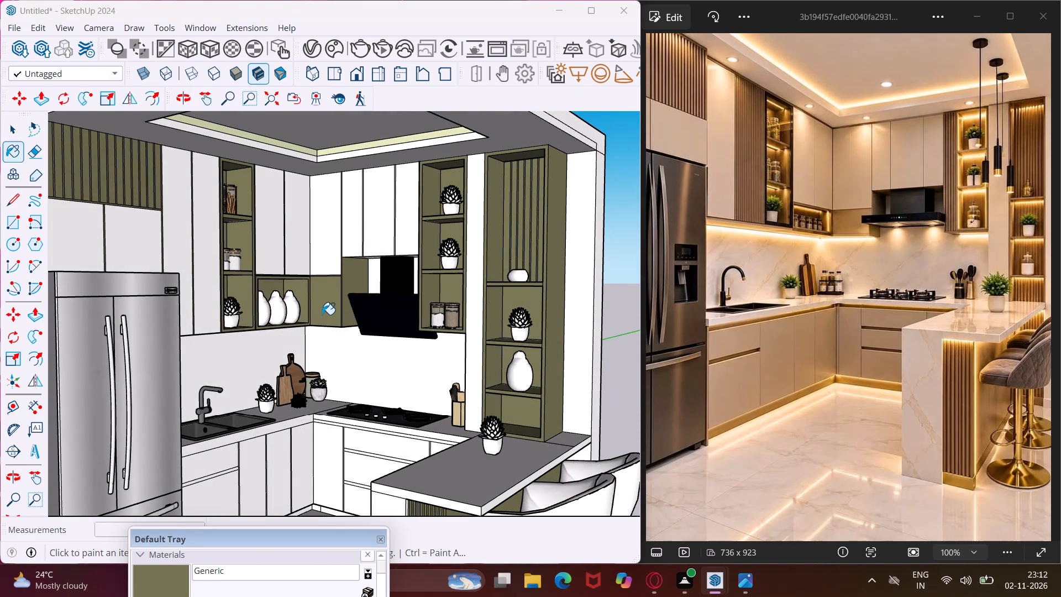
scroll(320, 322, down, 3)
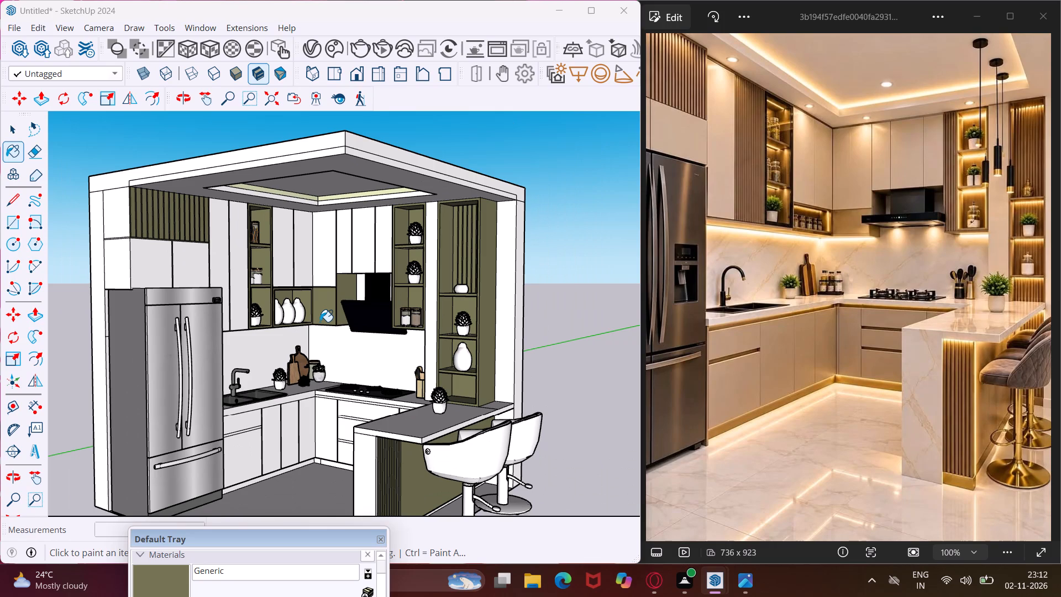
scroll(288, 424, up, 3)
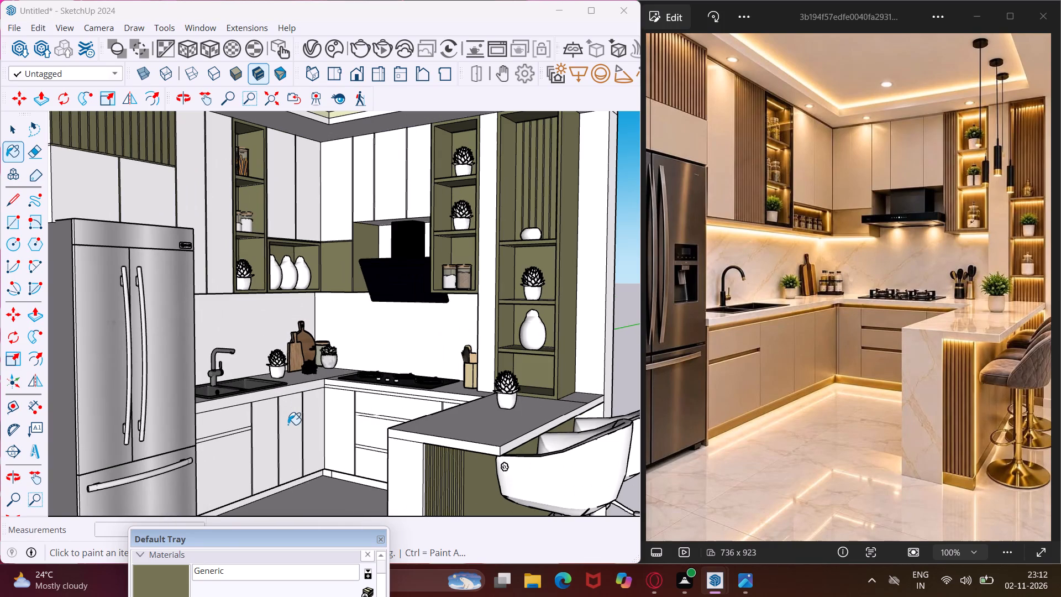
scroll(206, 484, up, 3)
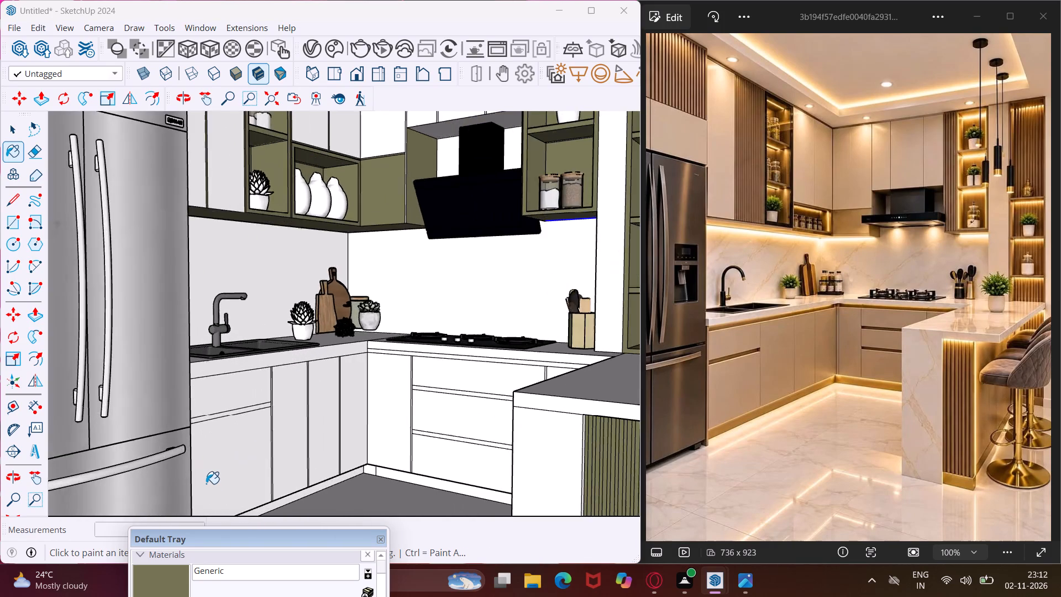
scroll(206, 484, up, 4)
click(224, 465)
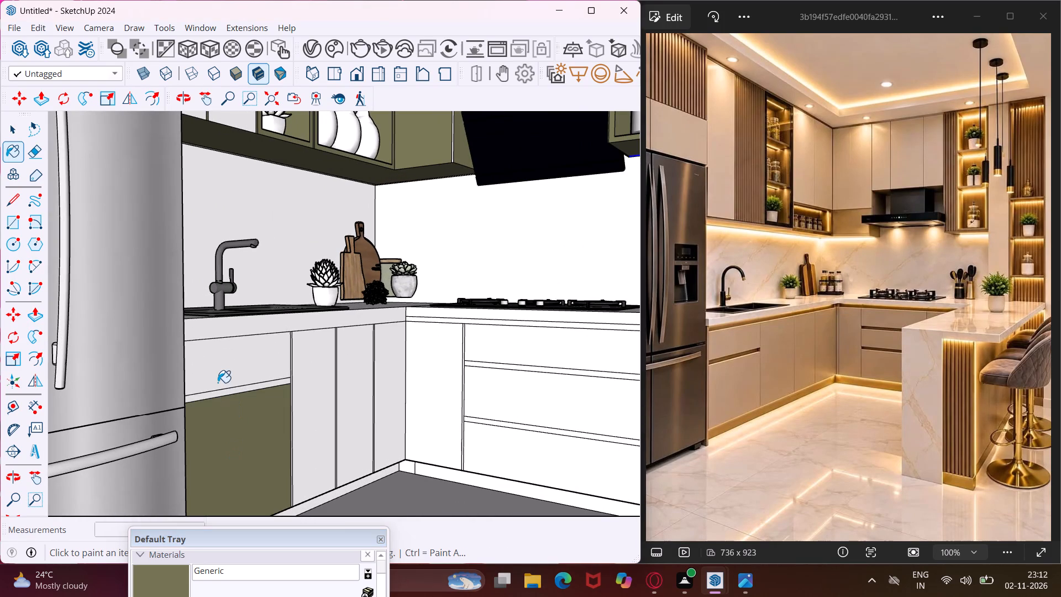
click(218, 383)
click(222, 391)
scroll(290, 379, up, 3)
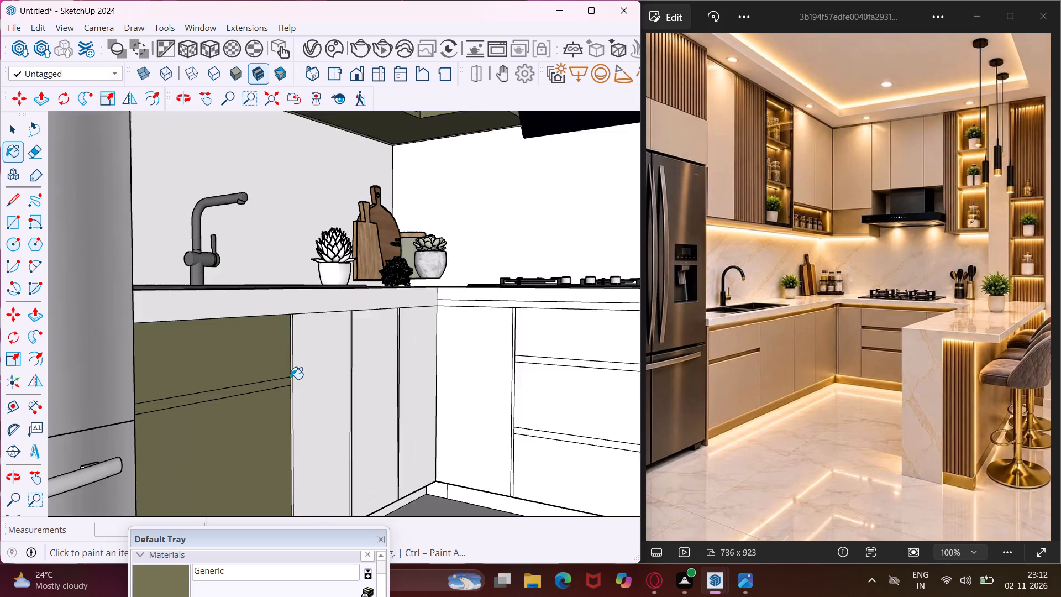
Paint the three base cabinet fronts between the sink cabinet and the corner, plus the vertical gaps beside them, with Generic.
scroll(290, 379, up, 13)
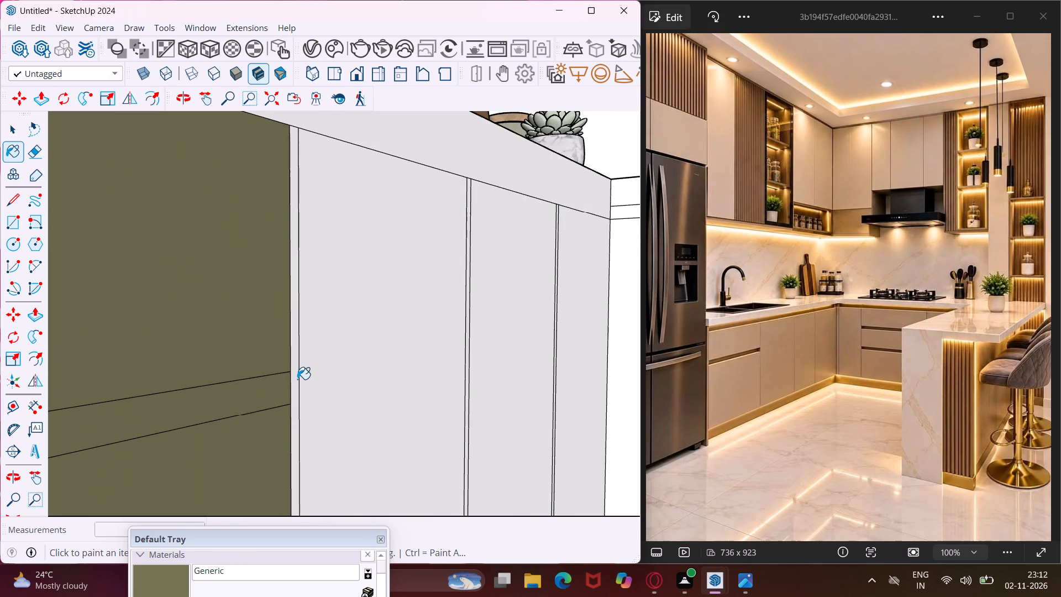
click(297, 379)
click(311, 376)
scroll(250, 375, down, 5)
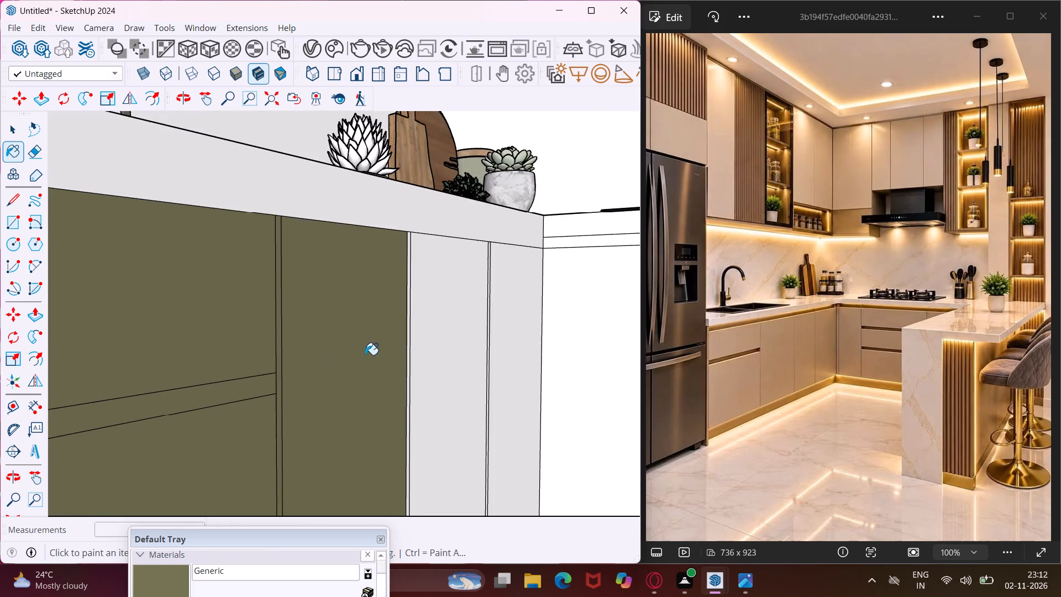
scroll(378, 346, up, 8)
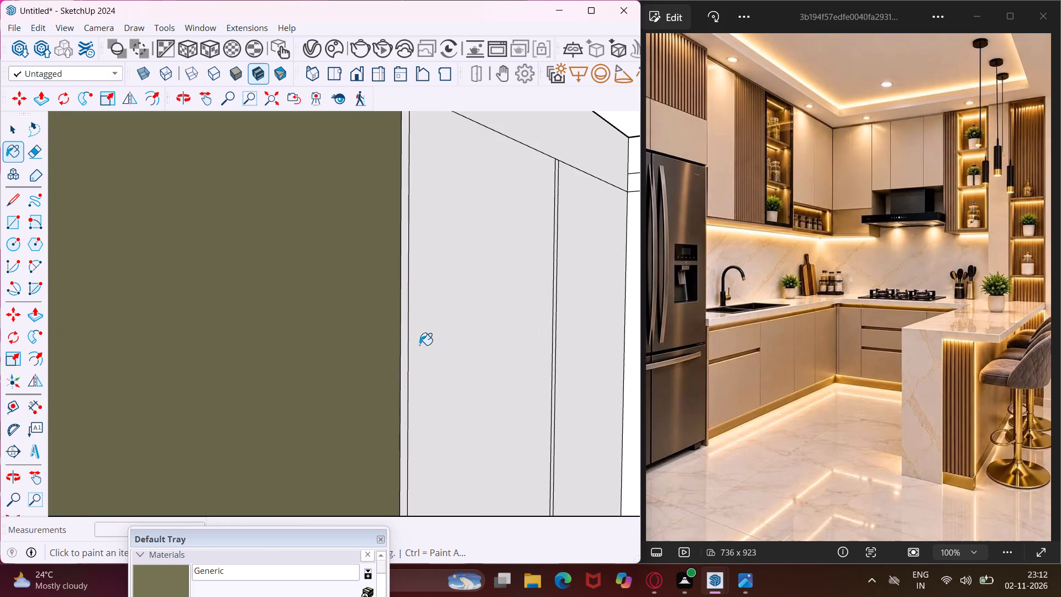
click(405, 350)
click(431, 337)
scroll(292, 355, down, 4)
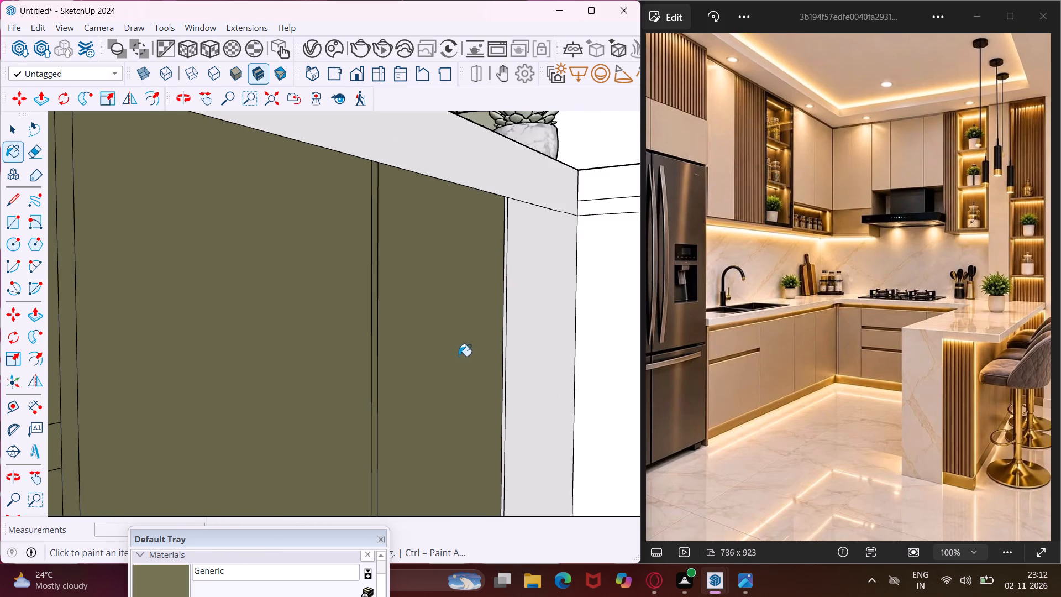
scroll(477, 353, up, 8)
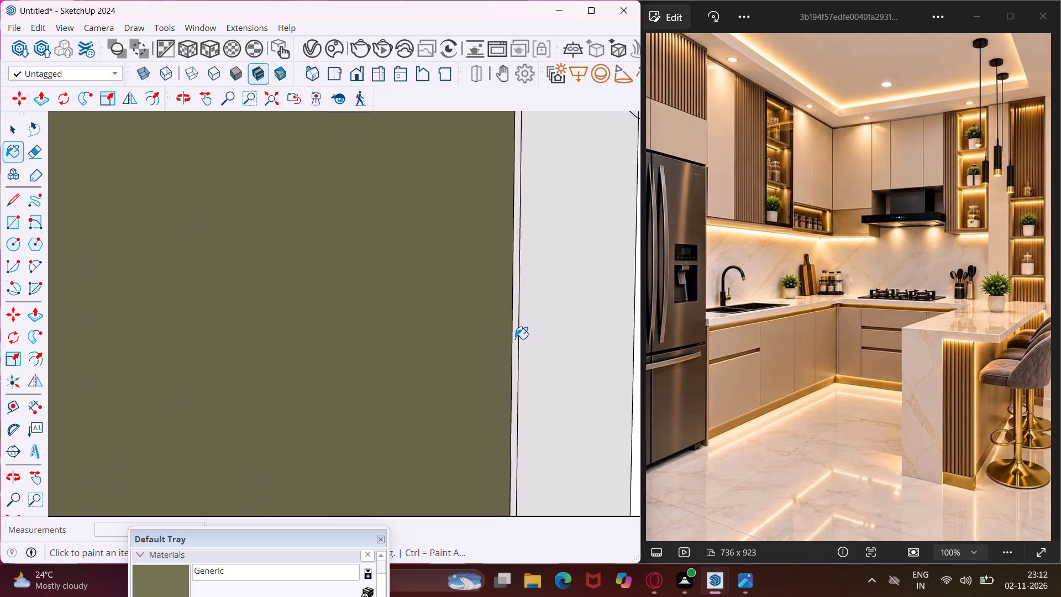
click(515, 339)
click(529, 329)
scroll(346, 327, down, 14)
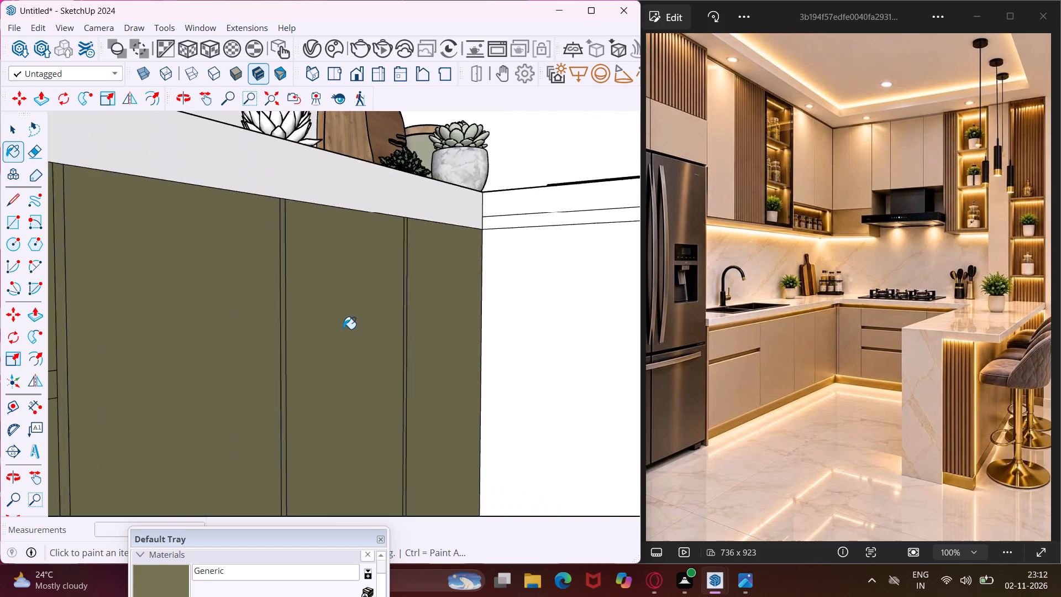
Paint the corner panel and the top and middle drawer fronts of the base cabinet beneath the cooktop with Generic.
scroll(343, 329, down, 12)
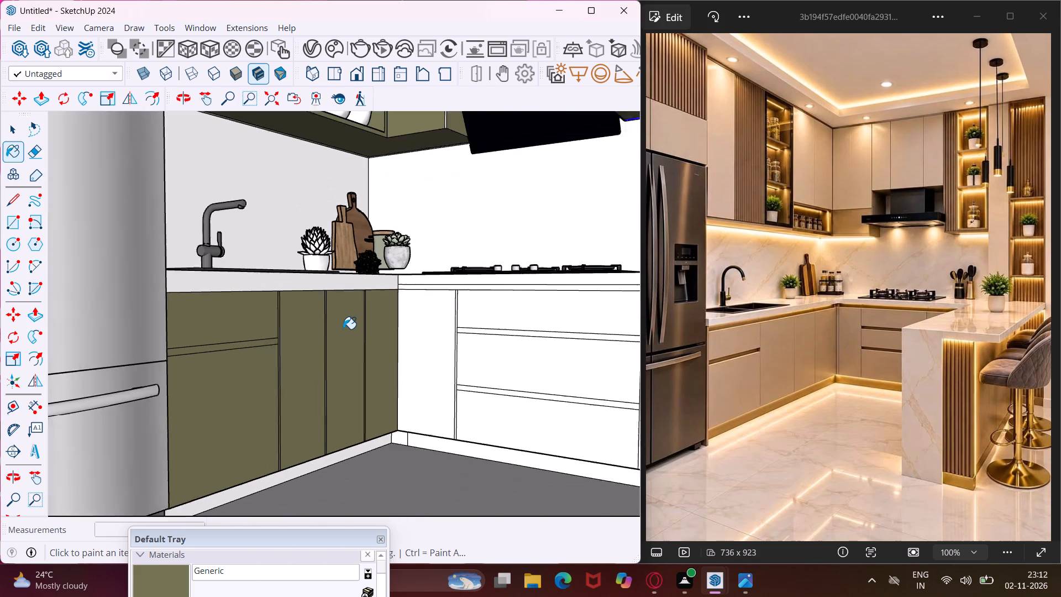
scroll(343, 329, down, 2)
click(414, 336)
click(446, 343)
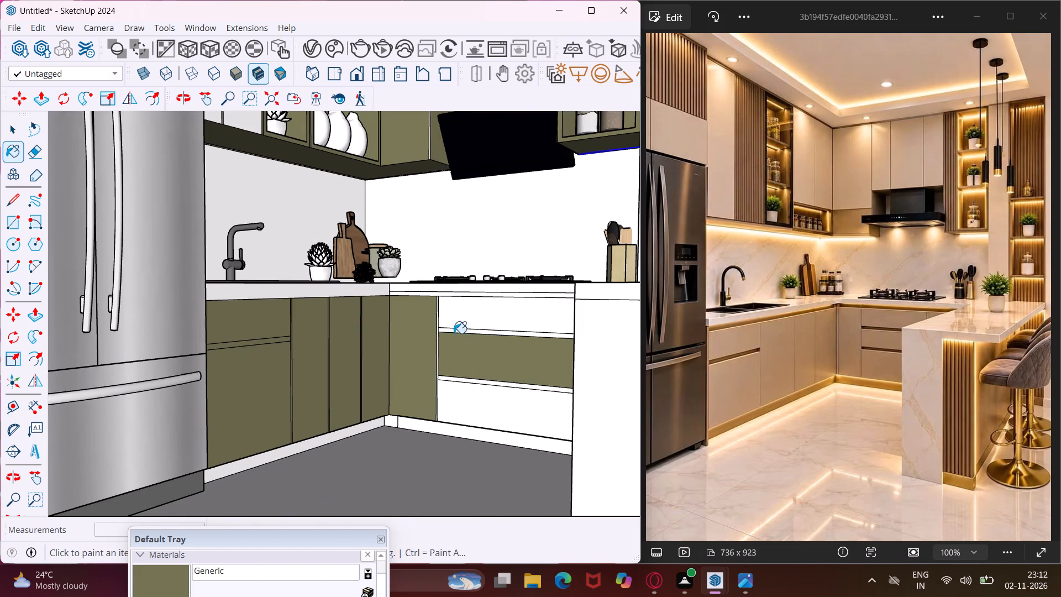
click(456, 322)
Paint the cooktop cabinet's two horizontal gaps, the vertical gap beside the corner panel and the bottom drawer front with Generic.
scroll(463, 349, up, 11)
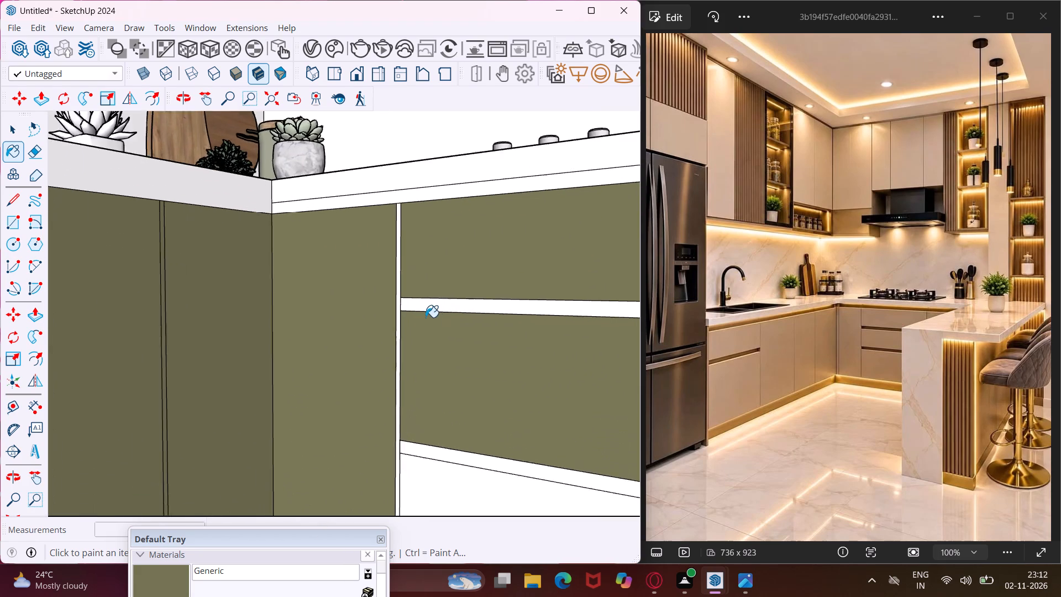
scroll(426, 317, up, 4)
click(418, 302)
click(385, 305)
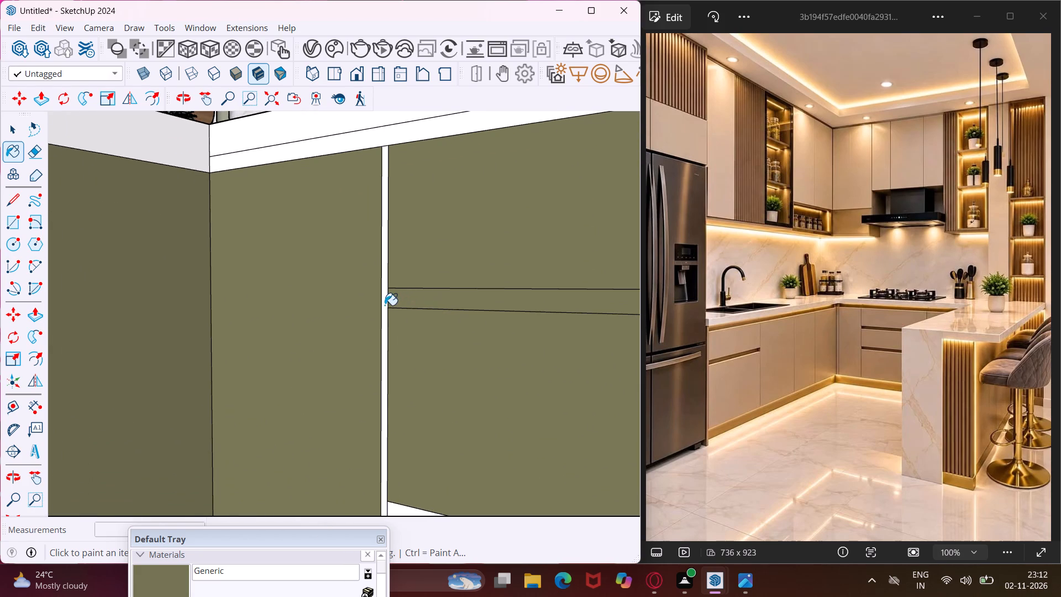
scroll(371, 282, down, 5)
scroll(397, 404, up, 3)
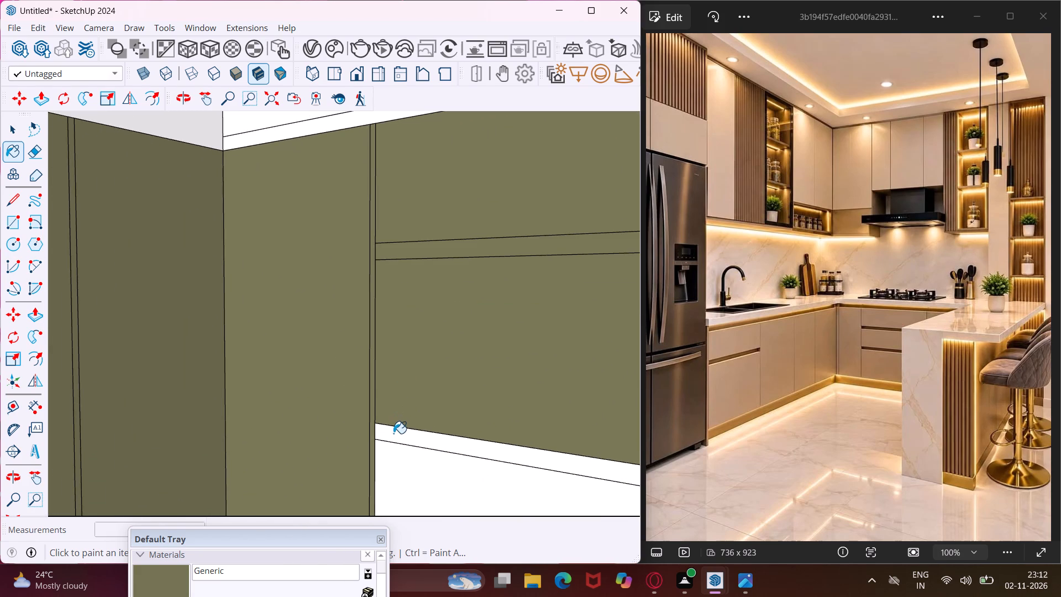
click(393, 433)
scroll(304, 374, down, 9)
click(353, 423)
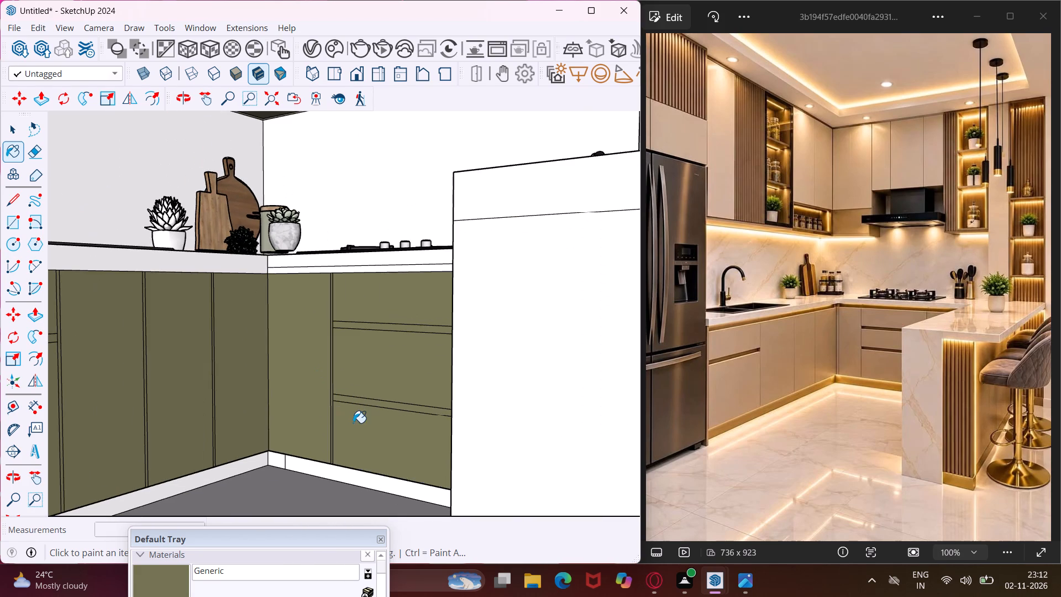
Paint the base cabinet panel between the drawers and the peninsula, and the vertical gap beside it, with Generic.
middle_drag(353, 423, 538, 431)
scroll(583, 409, up, 3)
click(584, 396)
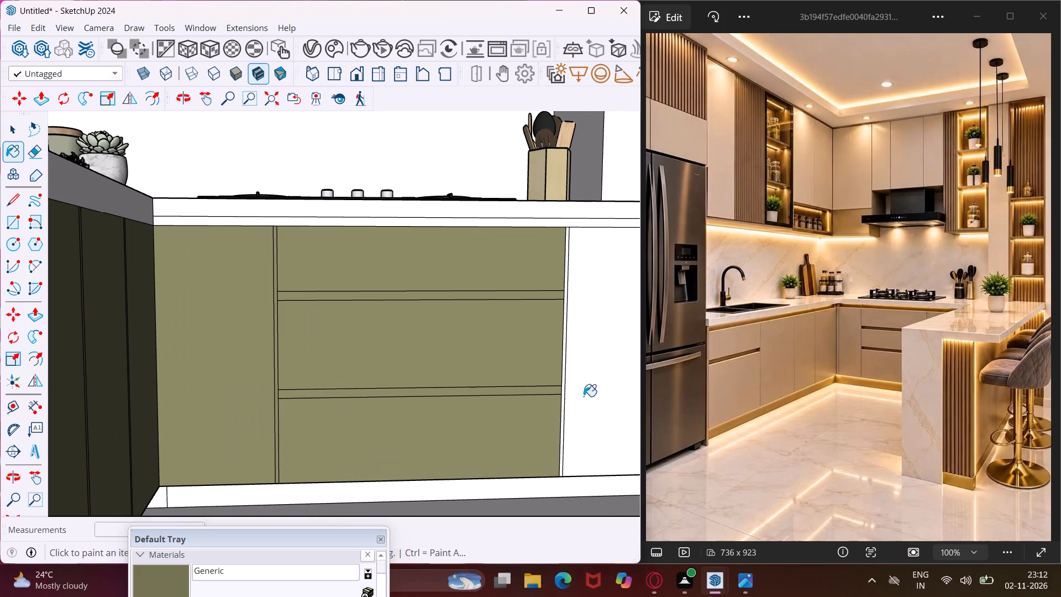
scroll(571, 386, up, 3)
click(560, 374)
scroll(351, 368, down, 5)
scroll(287, 359, down, 4)
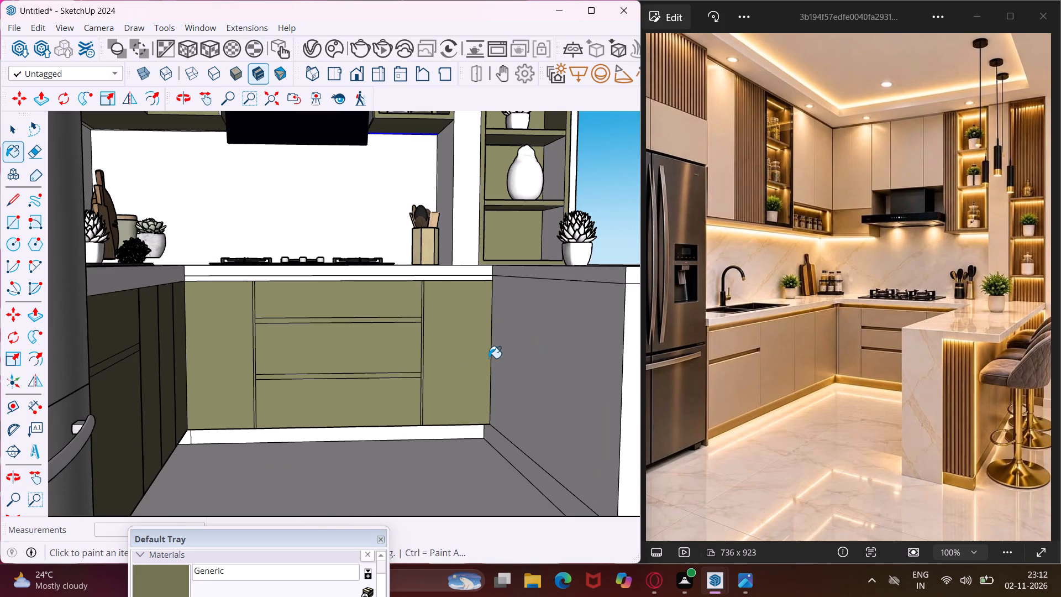
Paint the three vertical gaps between the wall cabinet doors from the corner cabinet across the range hood with Generic.
scroll(312, 352, down, 4)
middle_drag(312, 352, 275, 354)
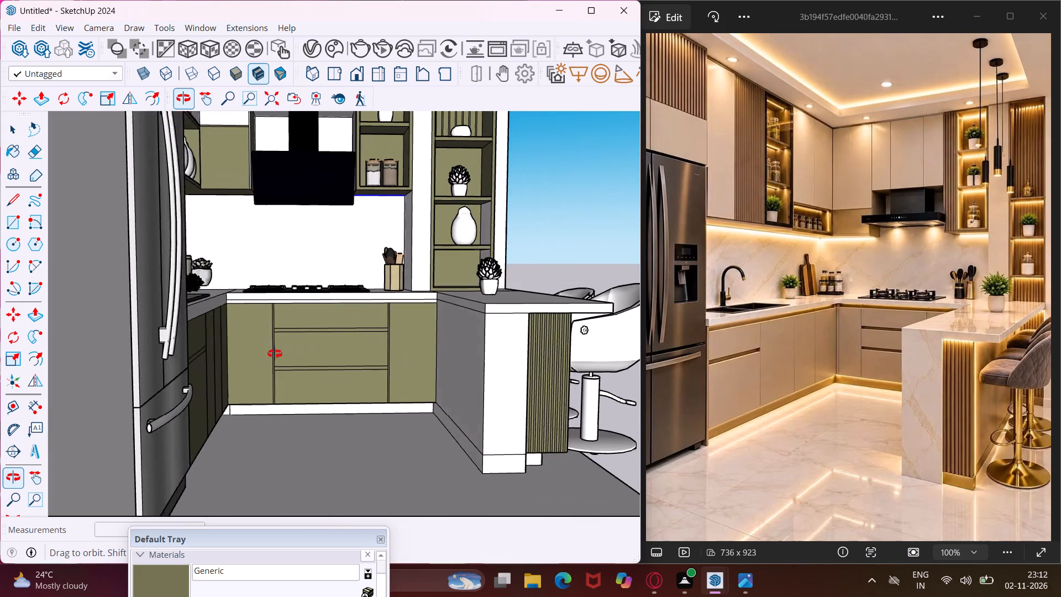
middle_drag(275, 354, 215, 354)
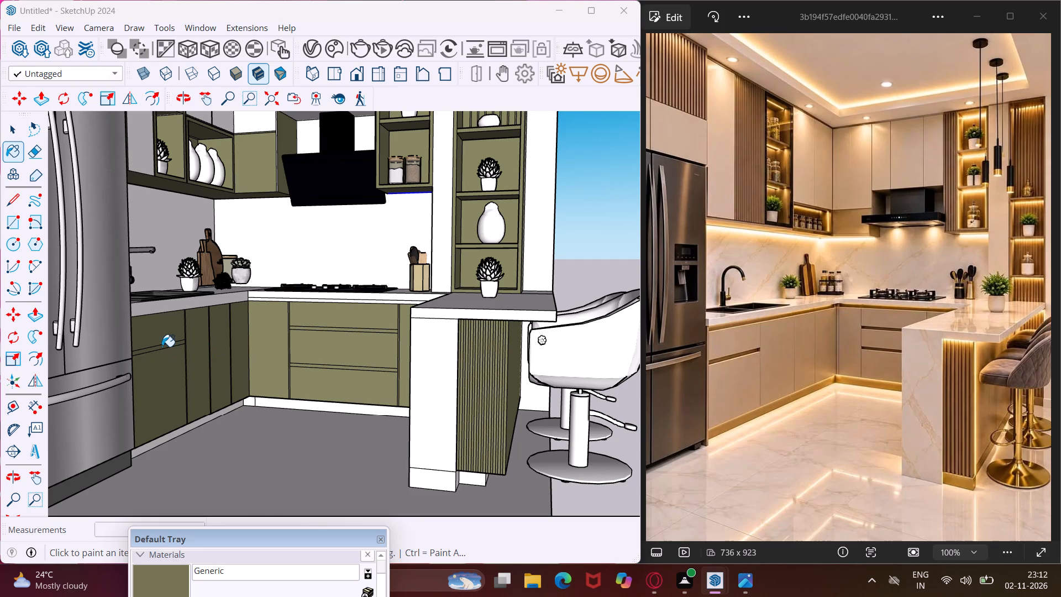
scroll(162, 347, down, 6)
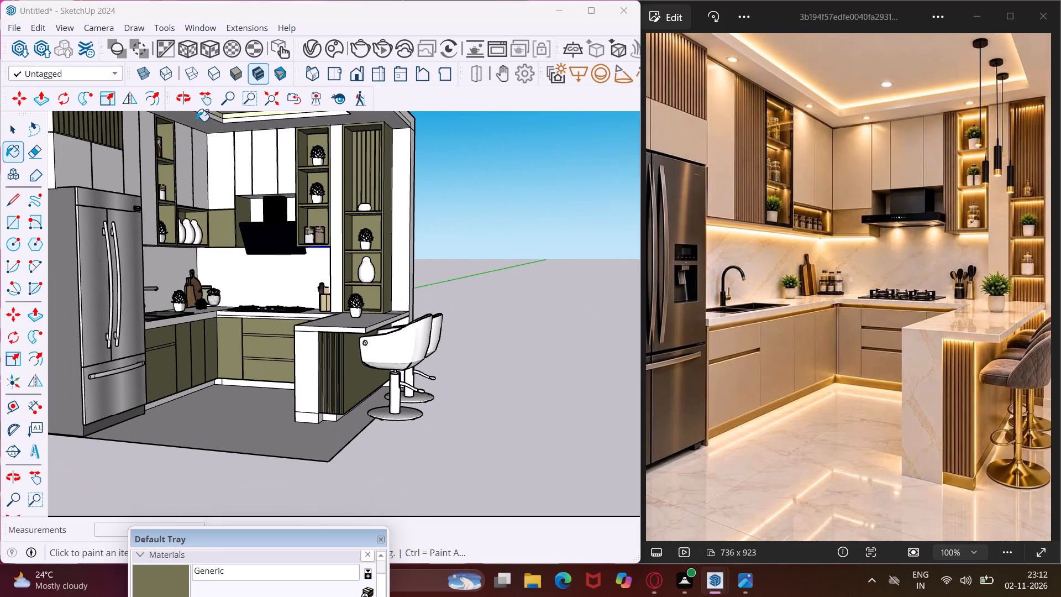
scroll(90, 169, up, 11)
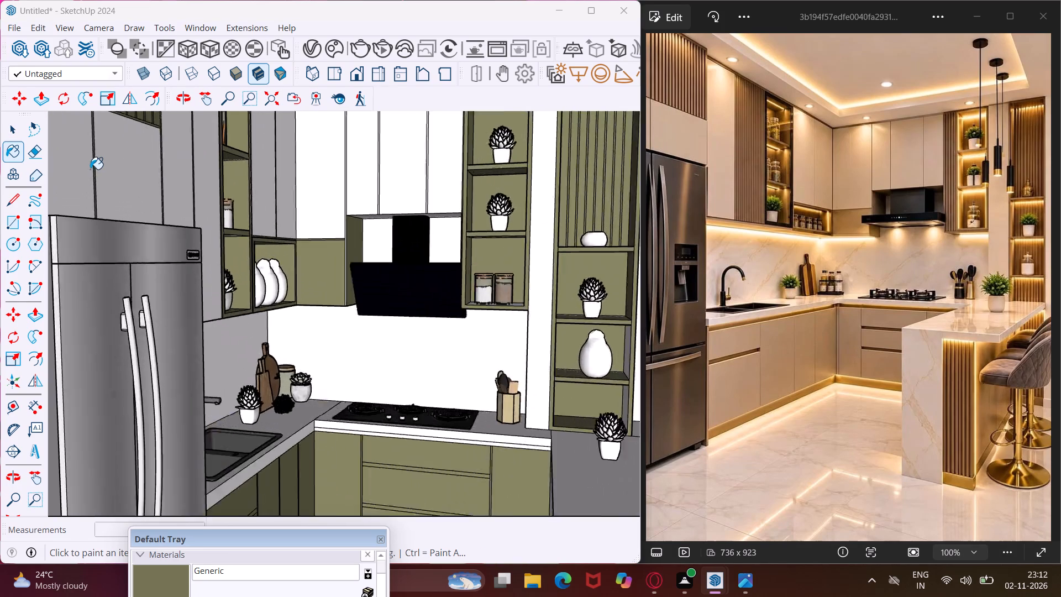
middle_drag(87, 170, 3, 234)
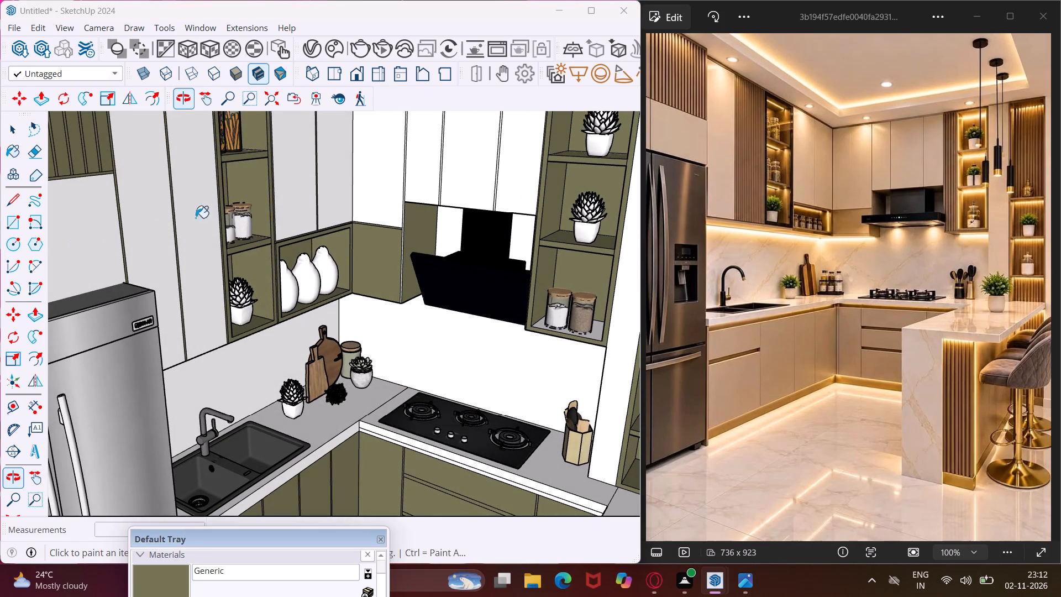
scroll(396, 178, up, 15)
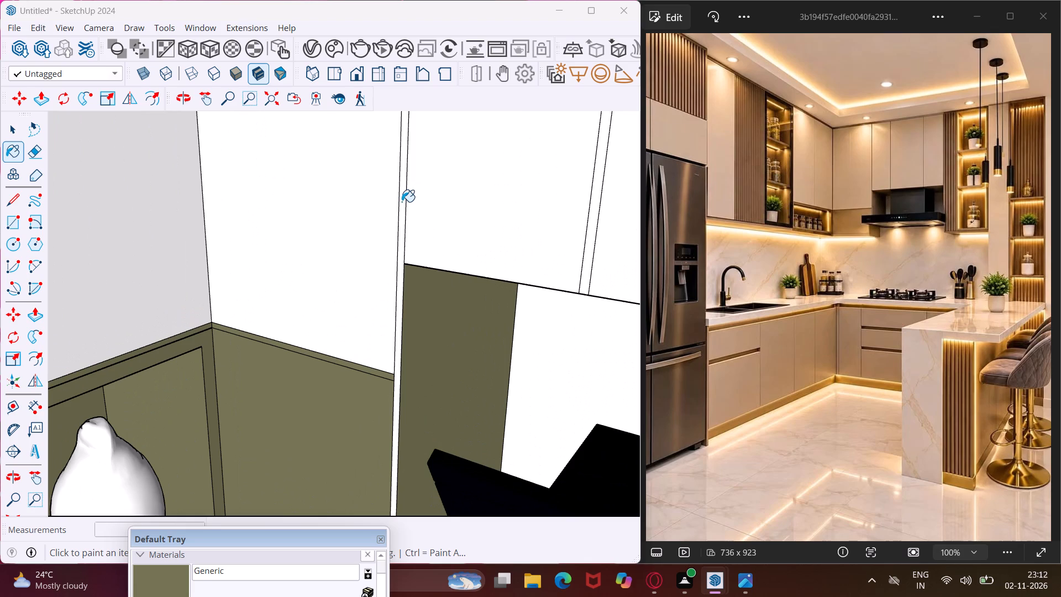
click(402, 202)
scroll(282, 244, down, 4)
scroll(458, 238, up, 3)
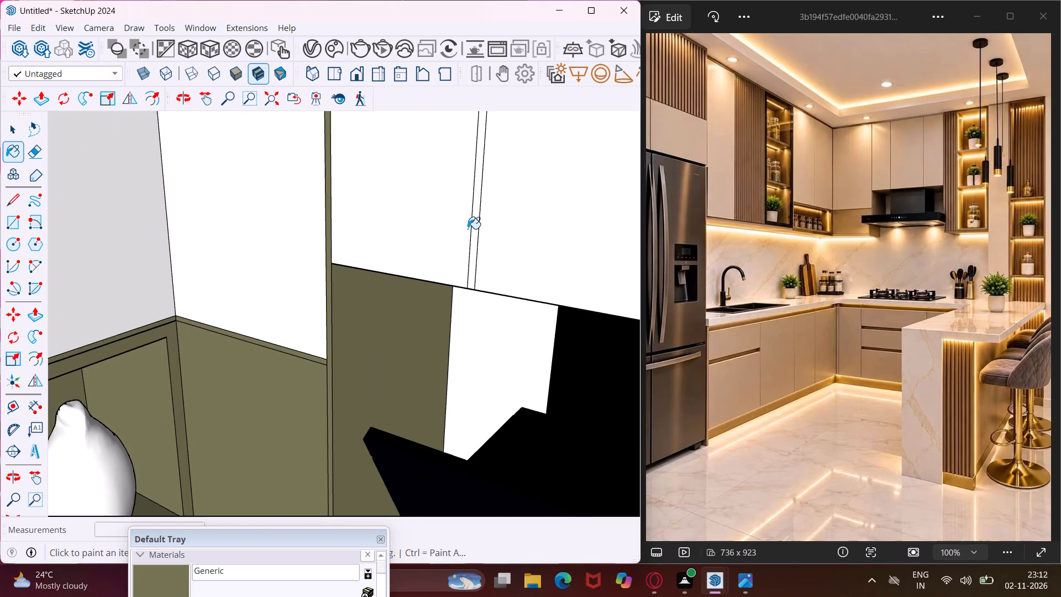
click(474, 218)
scroll(258, 263, down, 7)
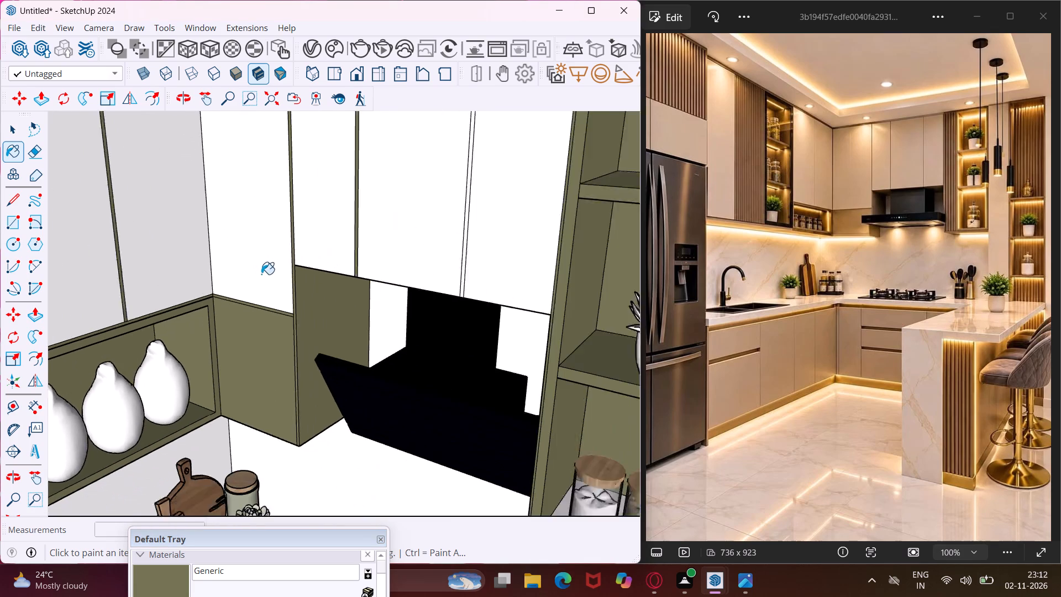
scroll(261, 274, down, 2)
scroll(408, 254, up, 11)
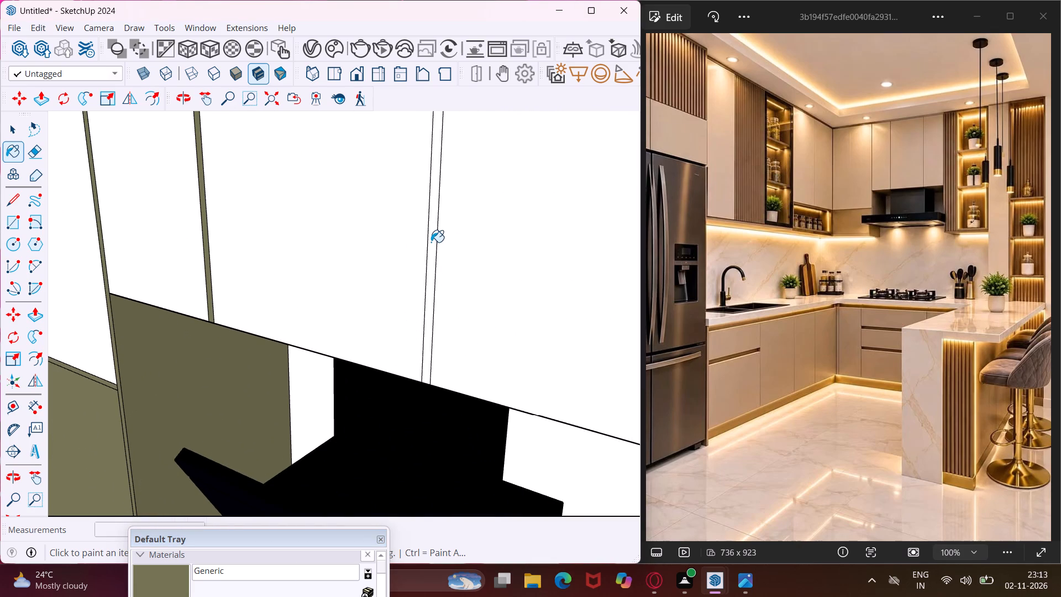
click(431, 242)
scroll(330, 280, down, 5)
scroll(230, 311, down, 10)
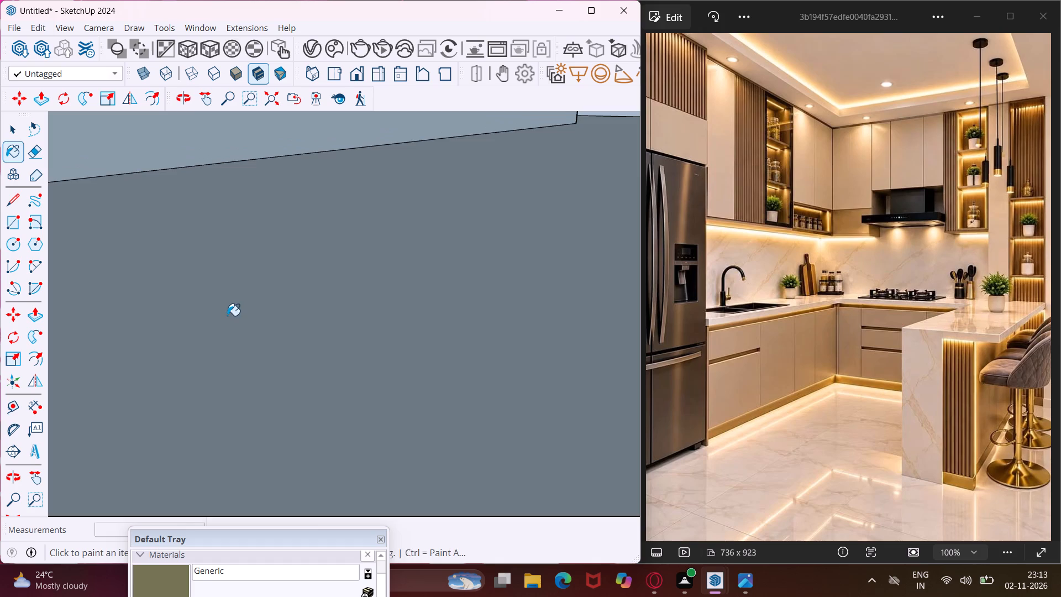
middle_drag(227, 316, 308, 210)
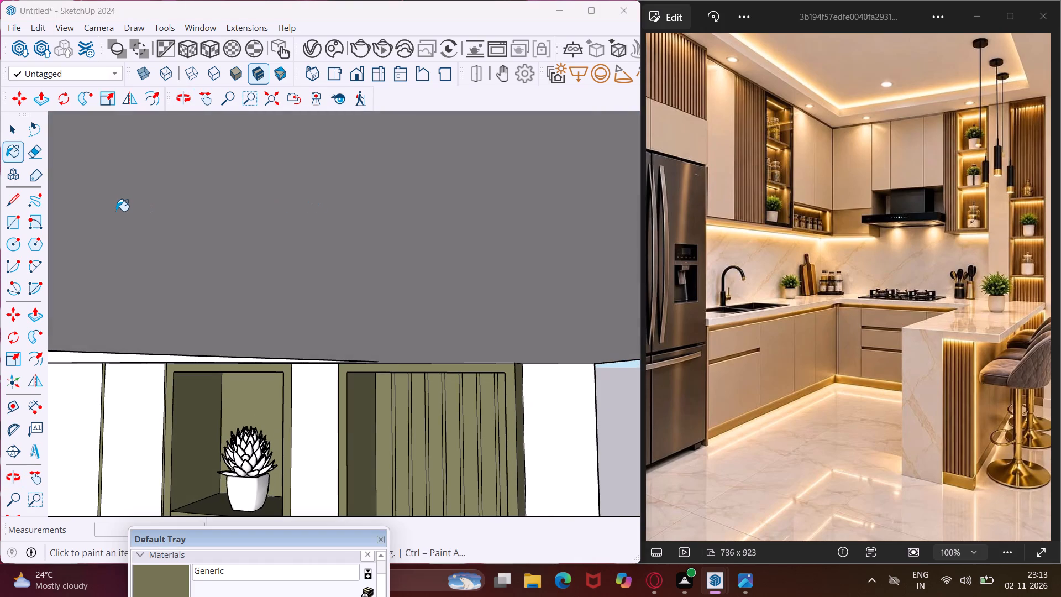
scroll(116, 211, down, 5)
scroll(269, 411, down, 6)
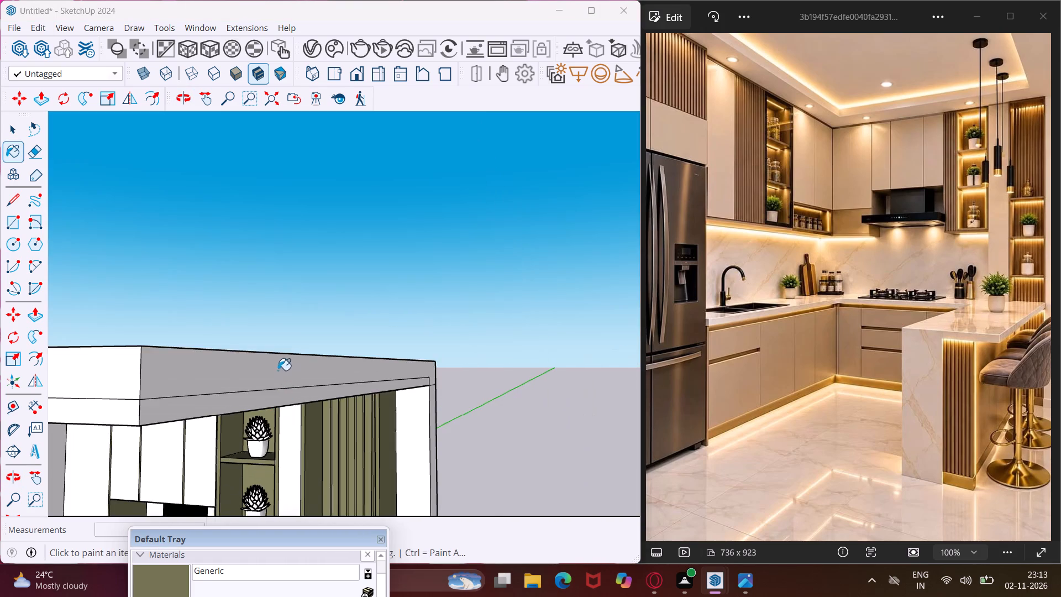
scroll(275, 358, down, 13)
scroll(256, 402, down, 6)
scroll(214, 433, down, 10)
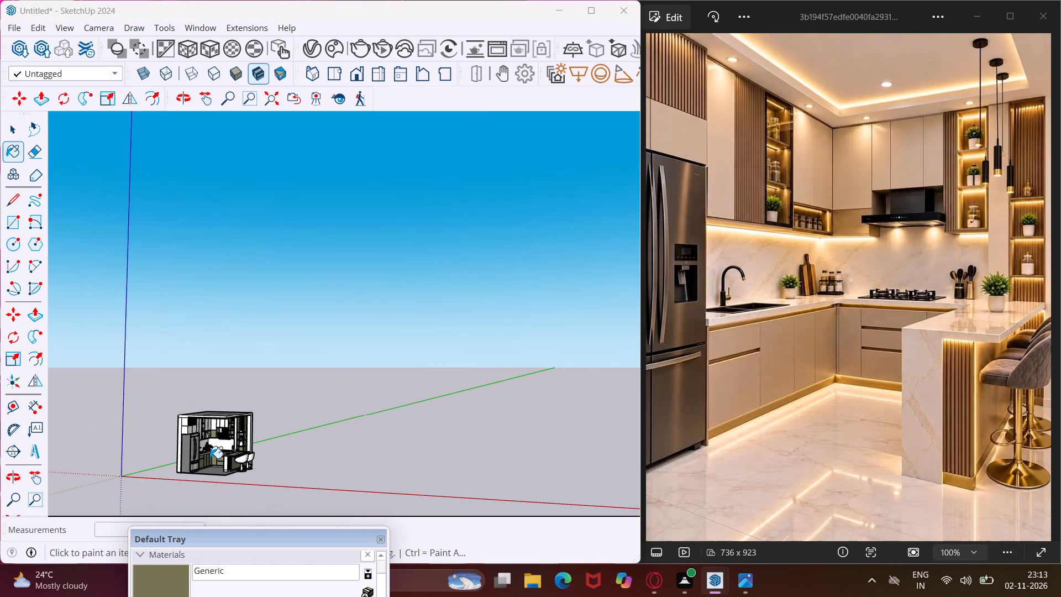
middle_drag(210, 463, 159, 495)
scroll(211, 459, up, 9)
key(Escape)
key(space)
Draw a line about 4' 9" long across the sink countertop's front face, from the inner corner to the fridge end.
scroll(212, 459, up, 5)
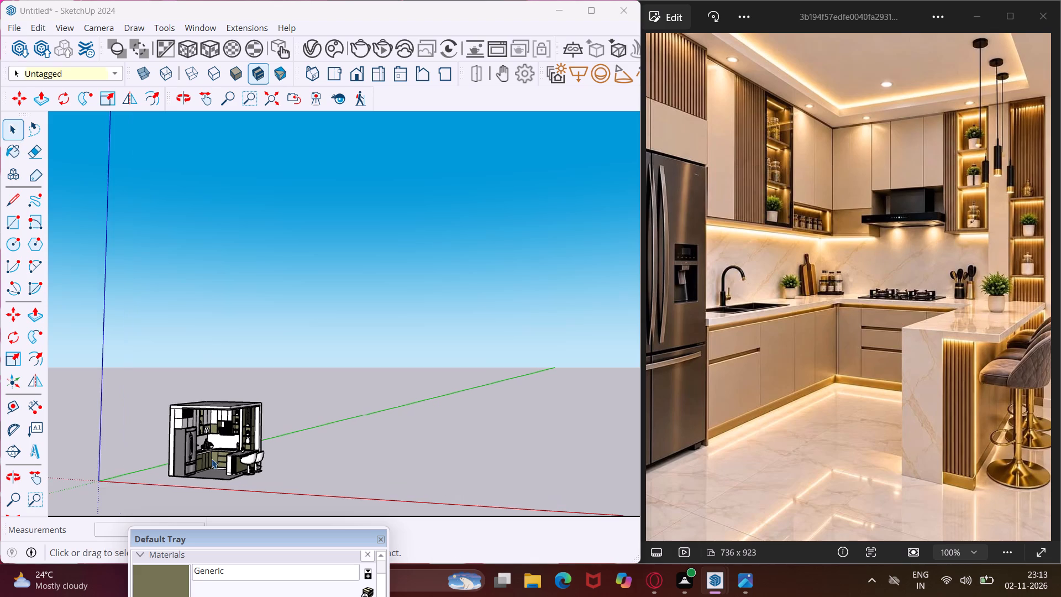
scroll(200, 460, up, 17)
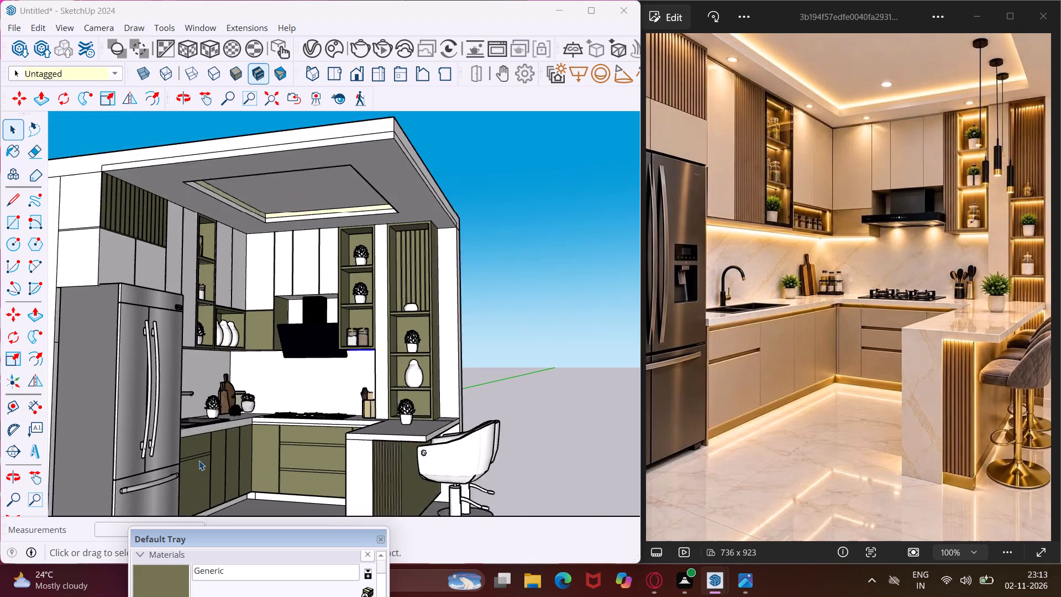
scroll(199, 460, up, 1)
middle_drag(199, 460, 118, 483)
scroll(256, 401, up, 8)
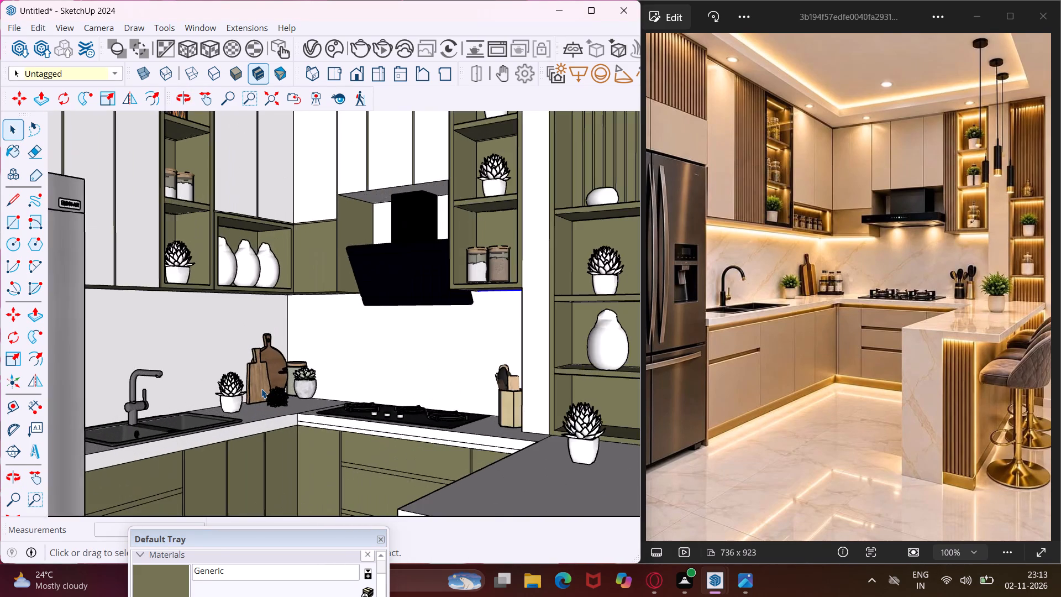
scroll(261, 389, up, 2)
click(16, 210)
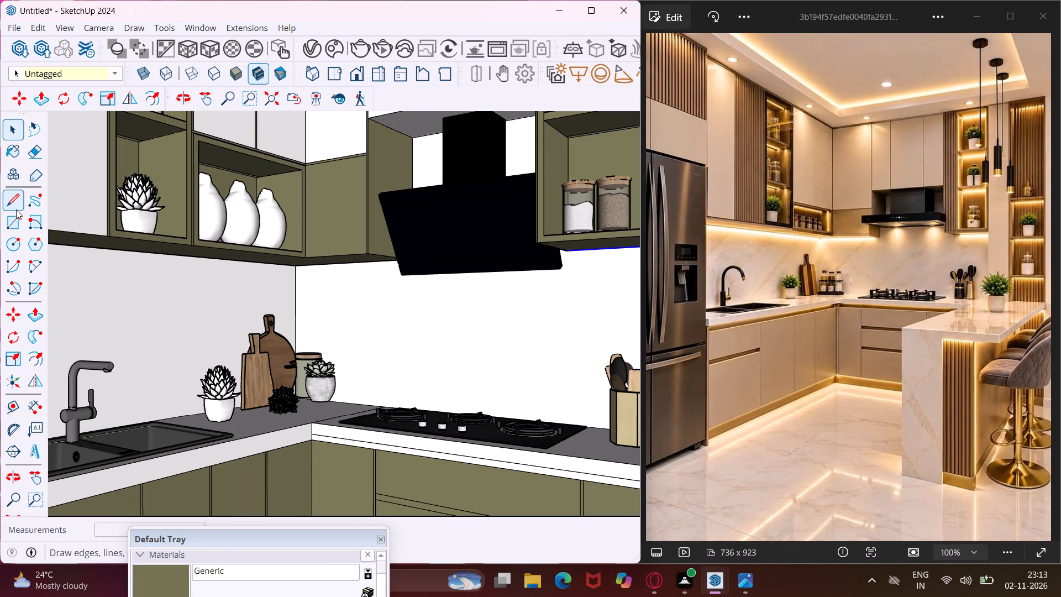
click(313, 437)
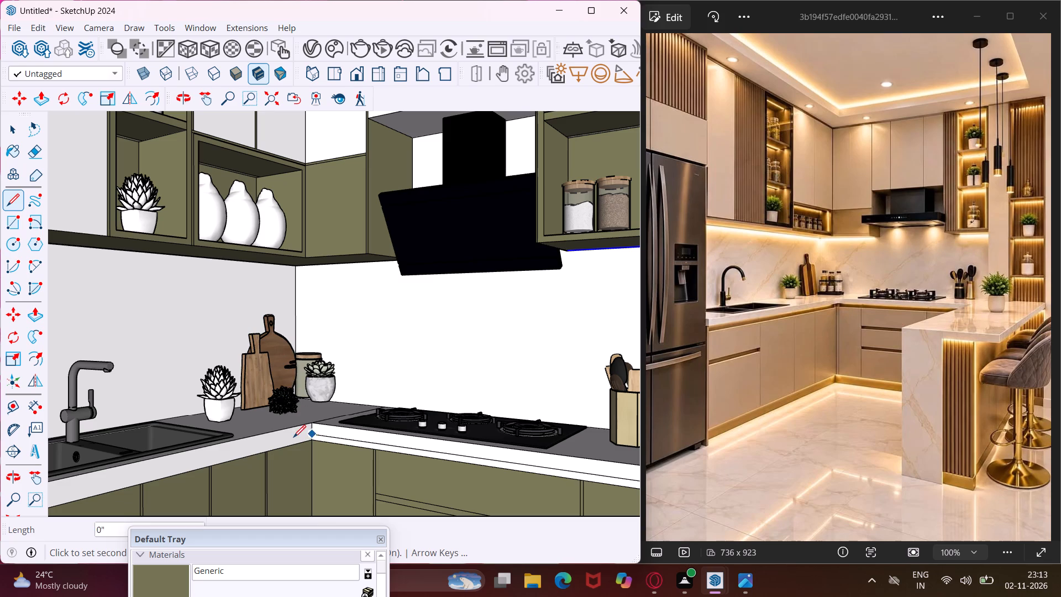
scroll(290, 437, down, 9)
middle_drag(290, 437, 219, 454)
scroll(207, 453, up, 4)
middle_drag(201, 452, 97, 479)
scroll(216, 426, up, 4)
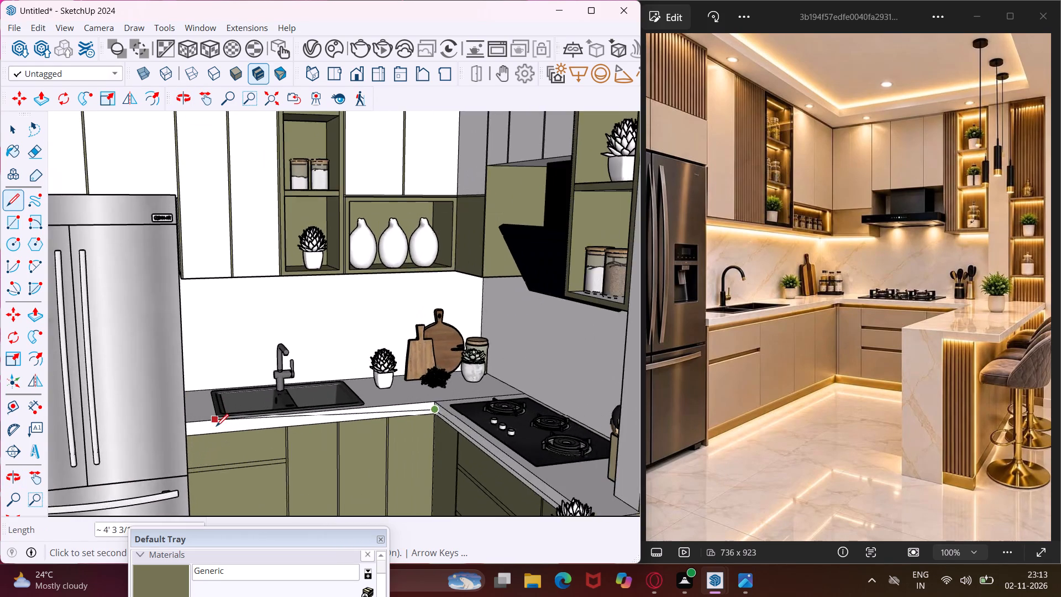
scroll(216, 426, up, 3)
middle_drag(216, 426, 166, 430)
scroll(166, 430, up, 6)
click(161, 421)
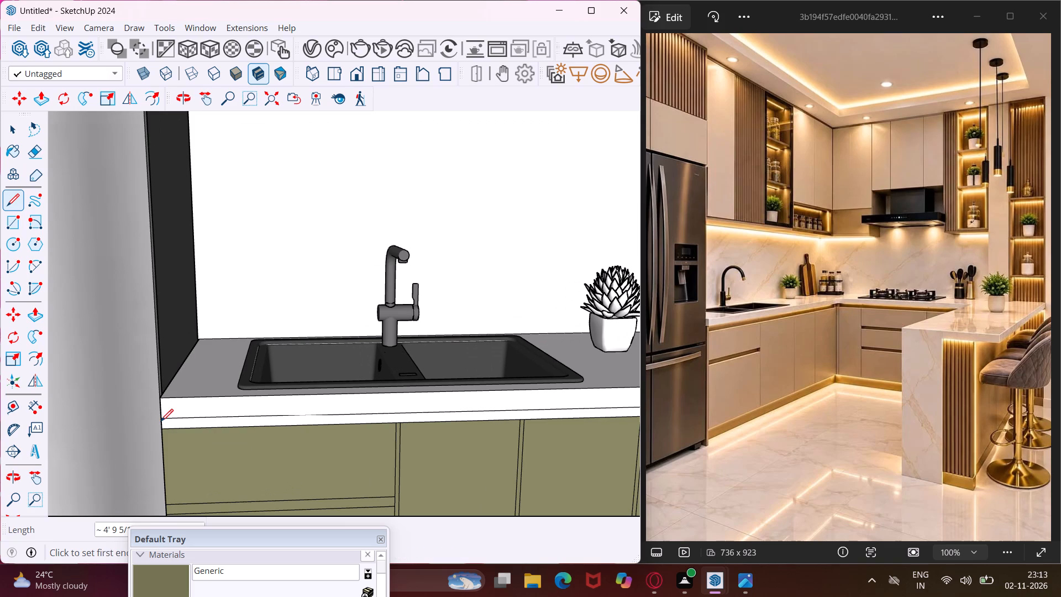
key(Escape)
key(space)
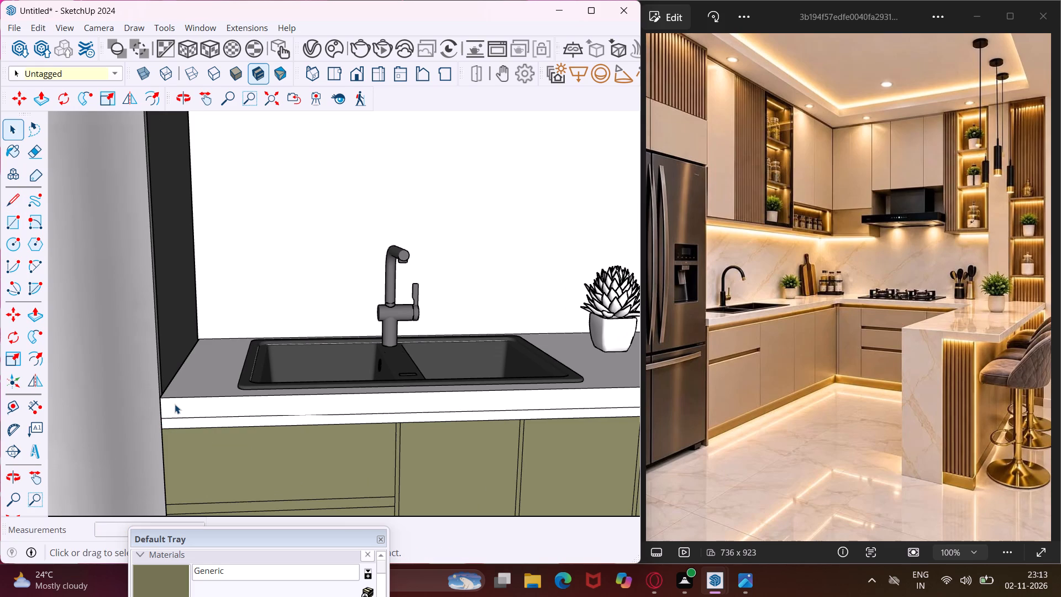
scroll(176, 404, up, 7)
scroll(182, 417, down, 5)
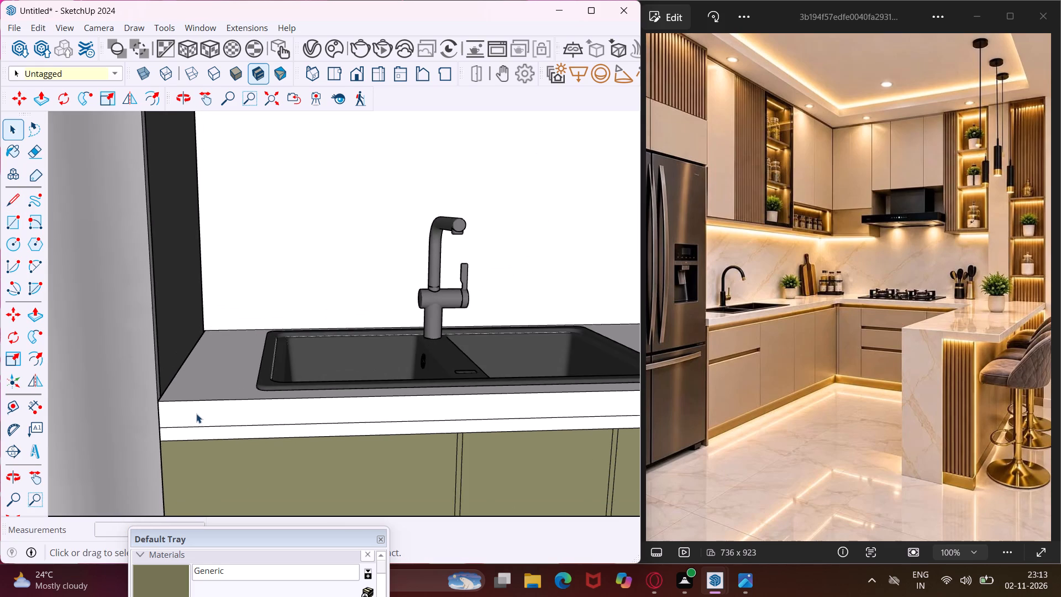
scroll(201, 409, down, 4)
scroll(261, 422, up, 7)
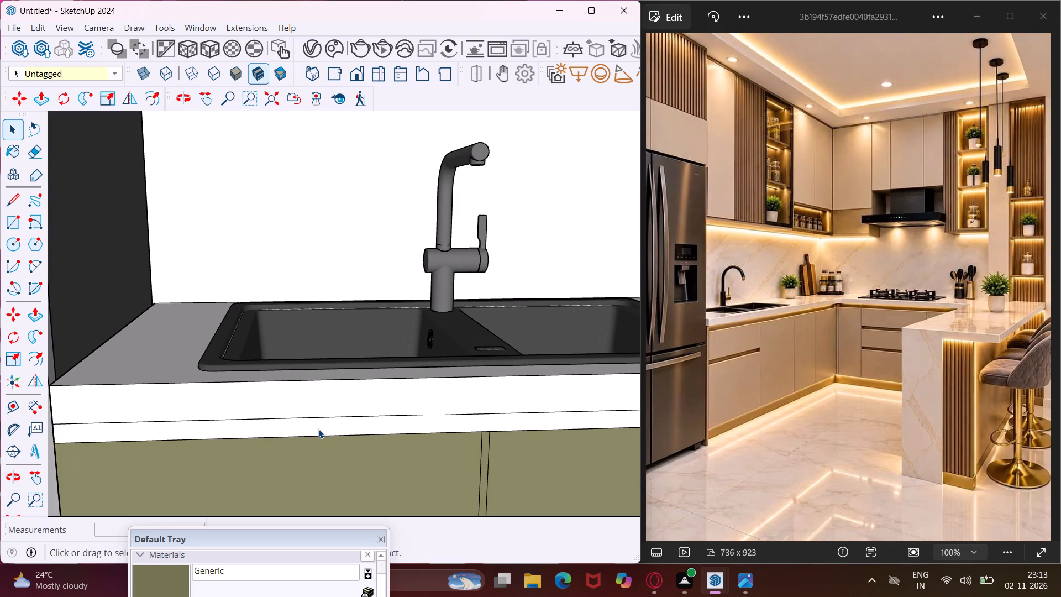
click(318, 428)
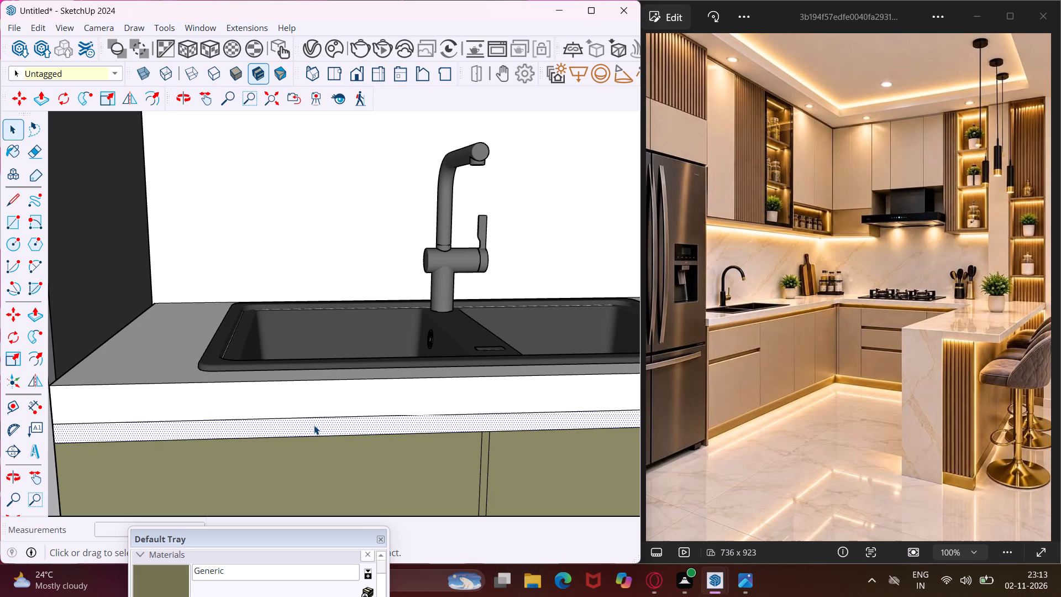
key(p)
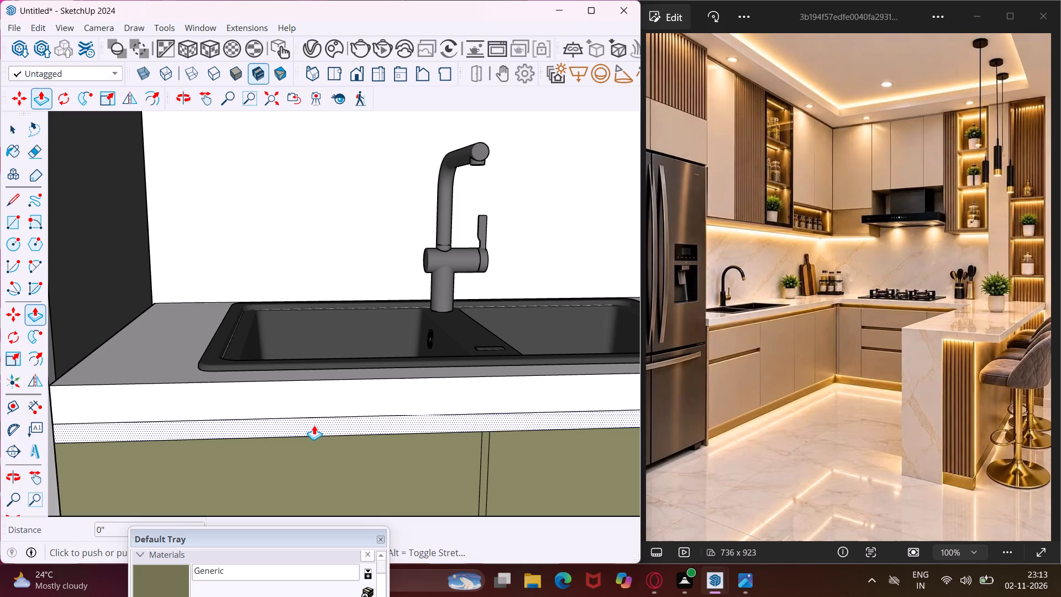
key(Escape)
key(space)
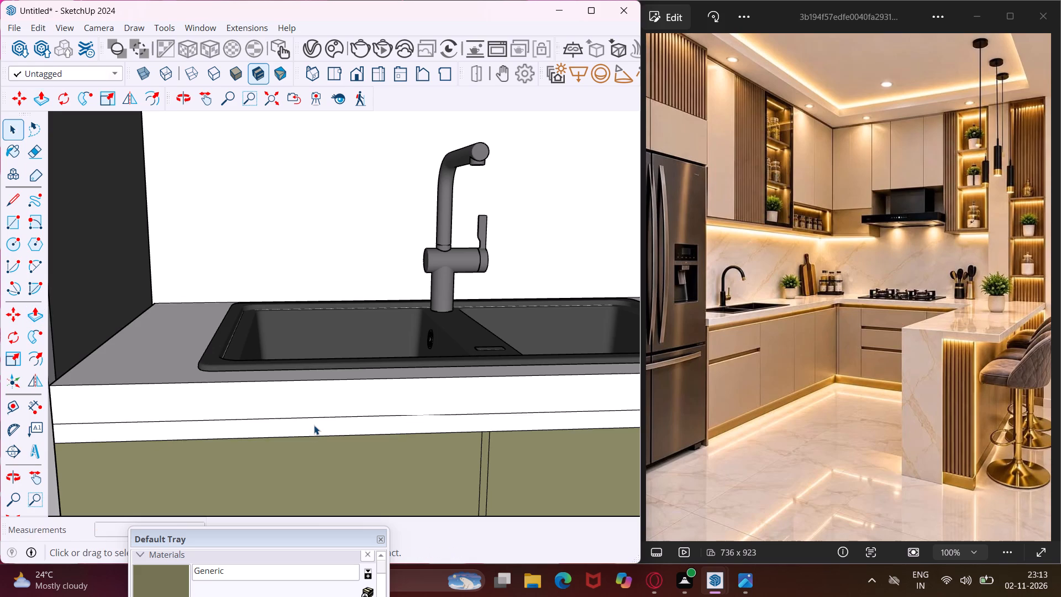
Paint the thin strips beneath the sink countertop and the cooktop countertop with Generic.
click(156, 573)
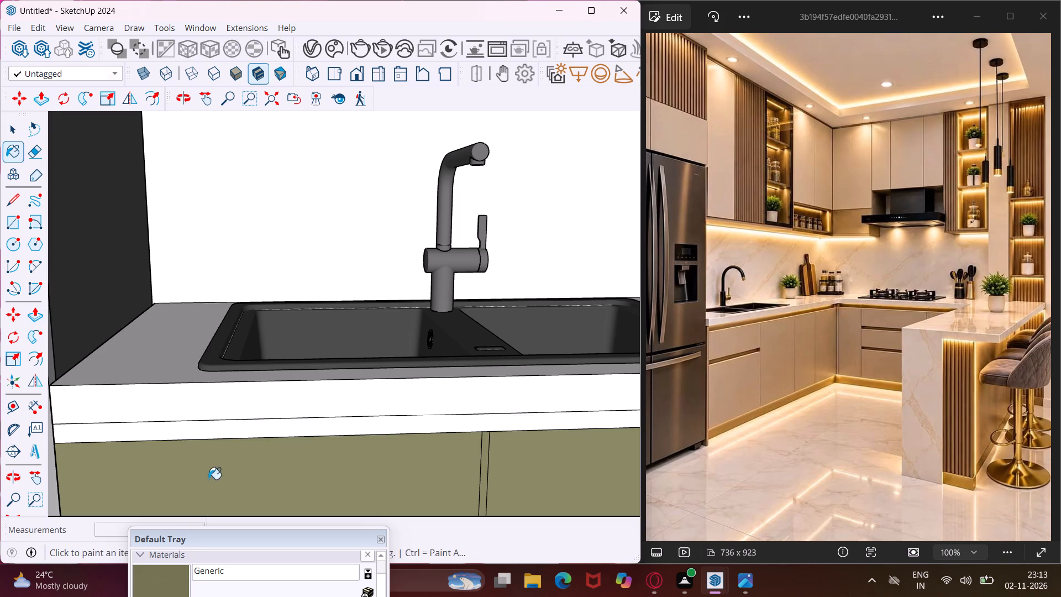
click(215, 434)
middle_drag(206, 444, 485, 452)
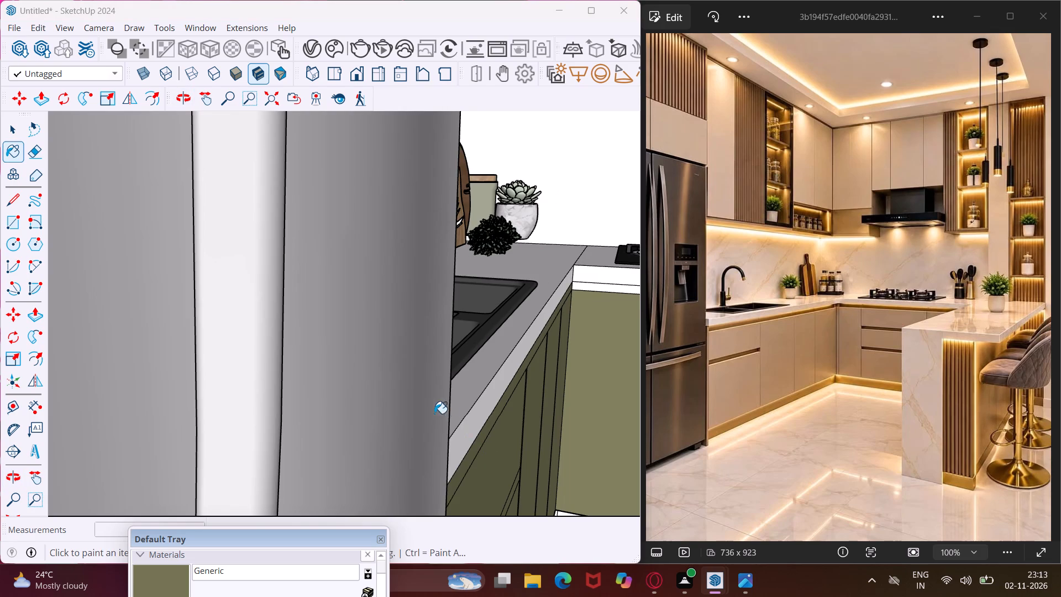
scroll(434, 413, down, 4)
scroll(386, 402, down, 5)
scroll(319, 402, down, 5)
scroll(209, 422, down, 16)
scroll(179, 420, down, 7)
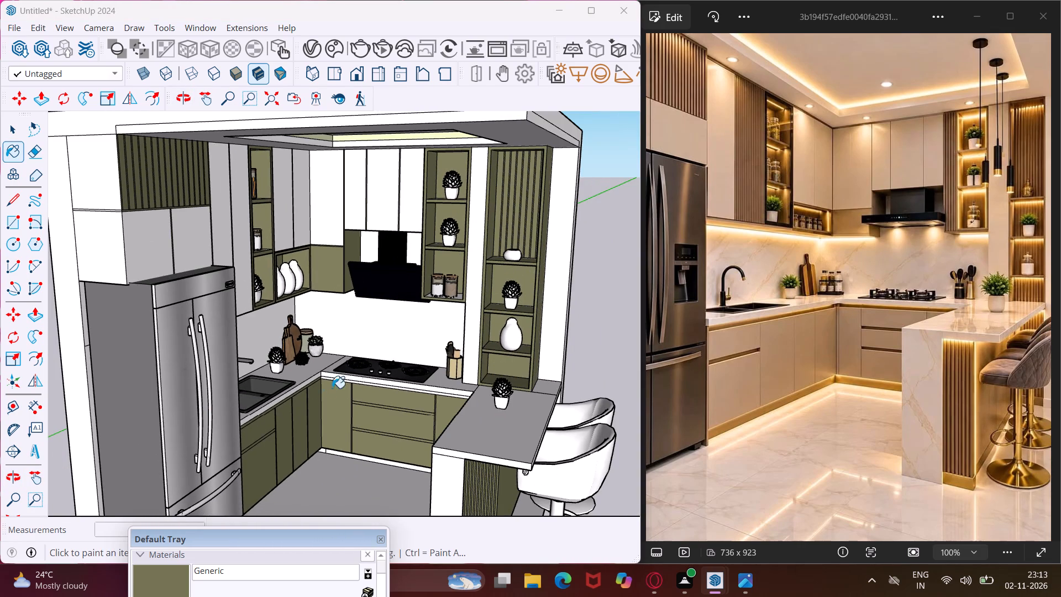
scroll(379, 394, up, 16)
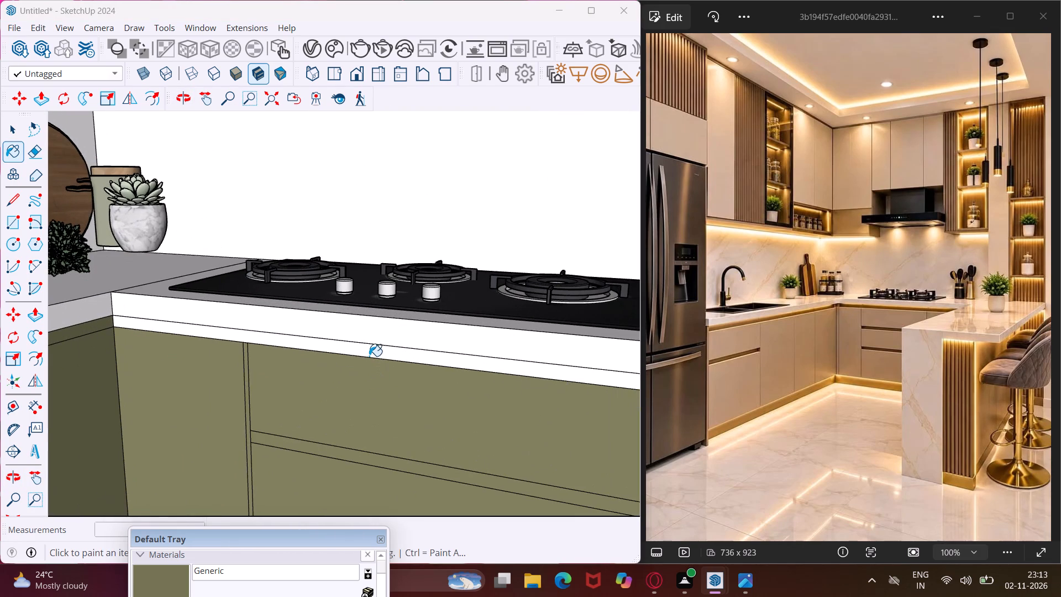
click(369, 356)
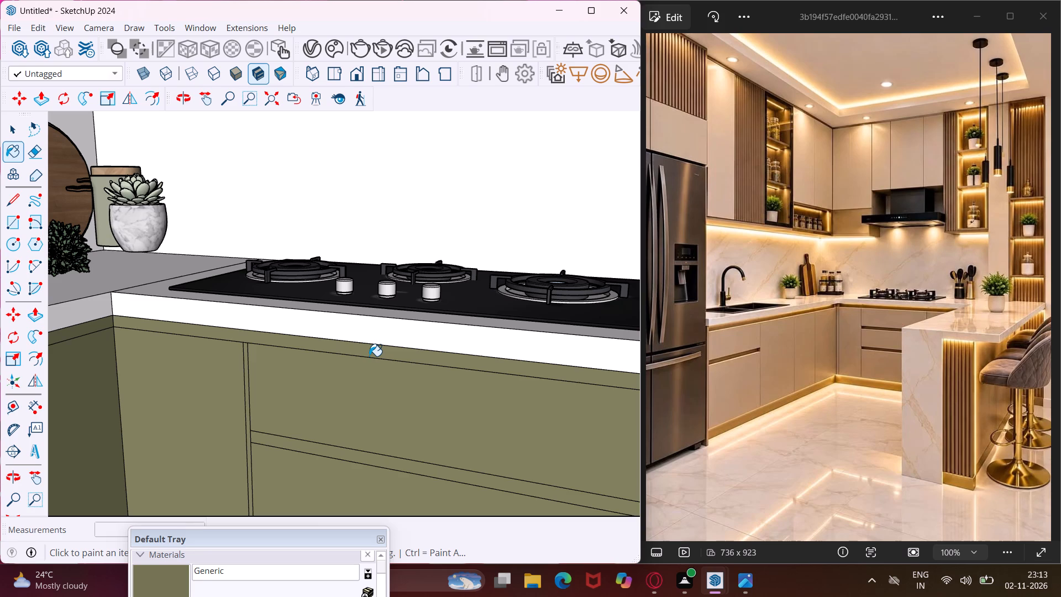
key(Escape)
key(space)
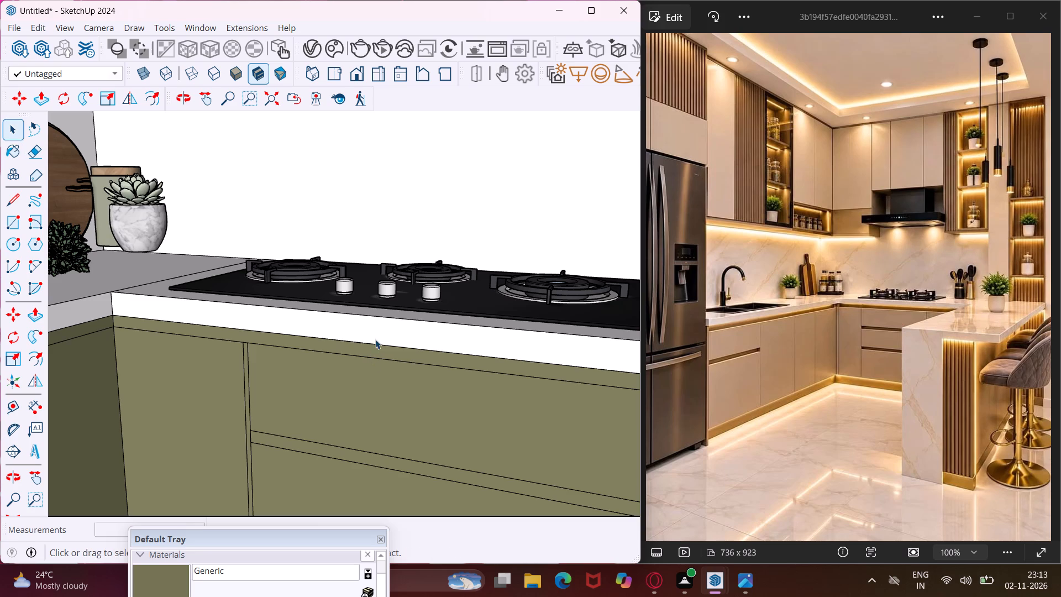
Push/Pull the cooktop countertop's front face out 2" and repeat the same extrusion on the sink countertop's front face.
scroll(390, 315, up, 3)
click(400, 331)
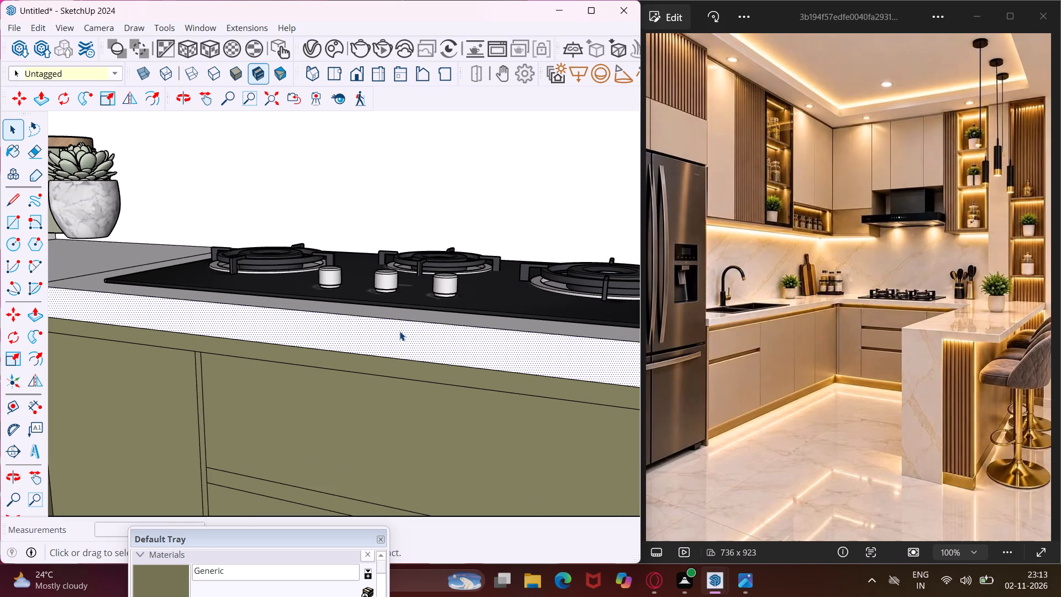
key(p)
click(400, 332)
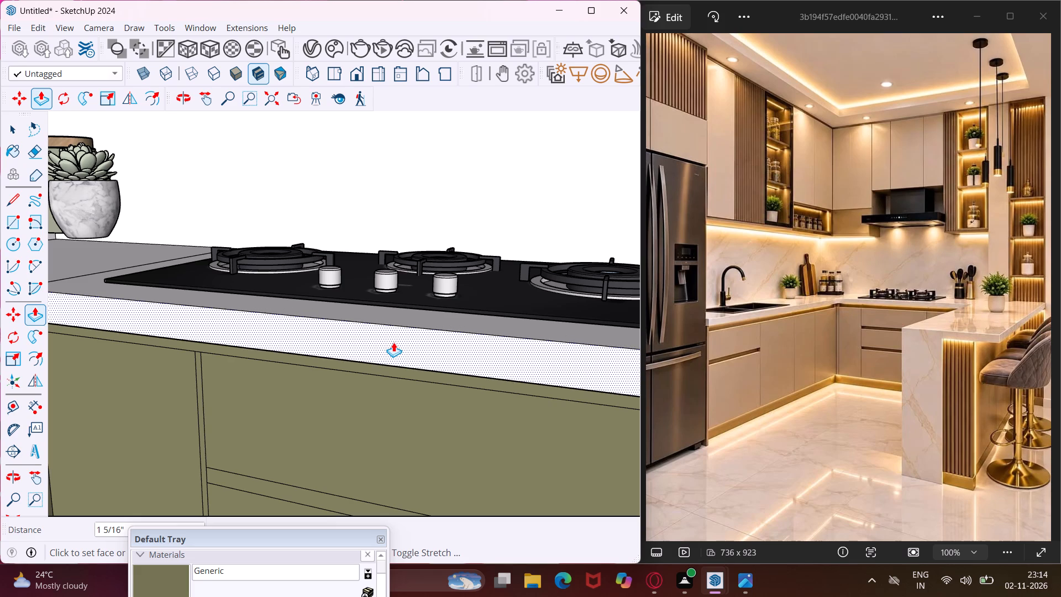
key(2)
key(shift+quotedbl)
key(Return)
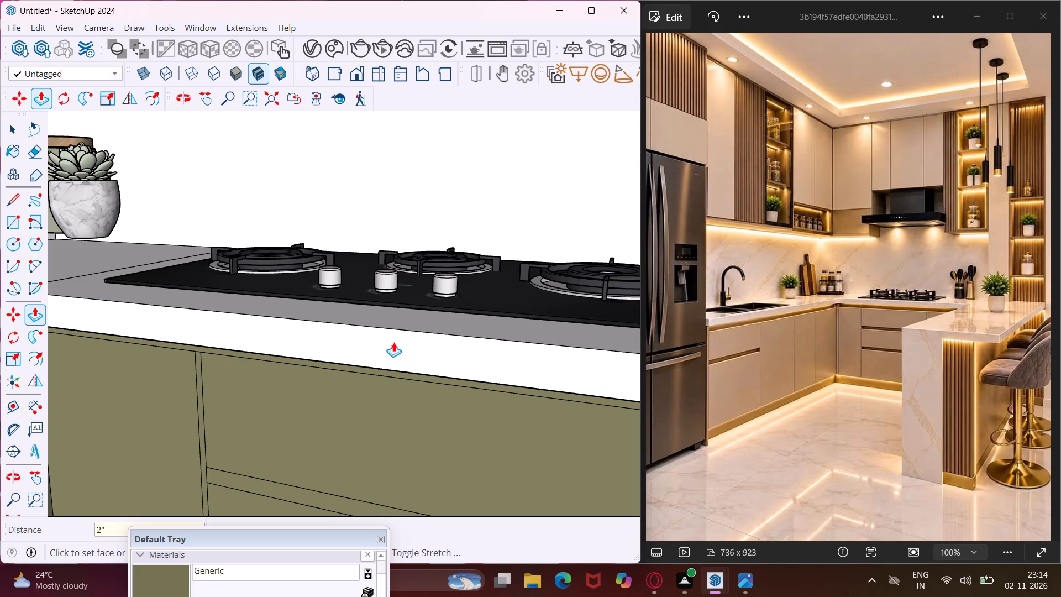
scroll(442, 307, down, 7)
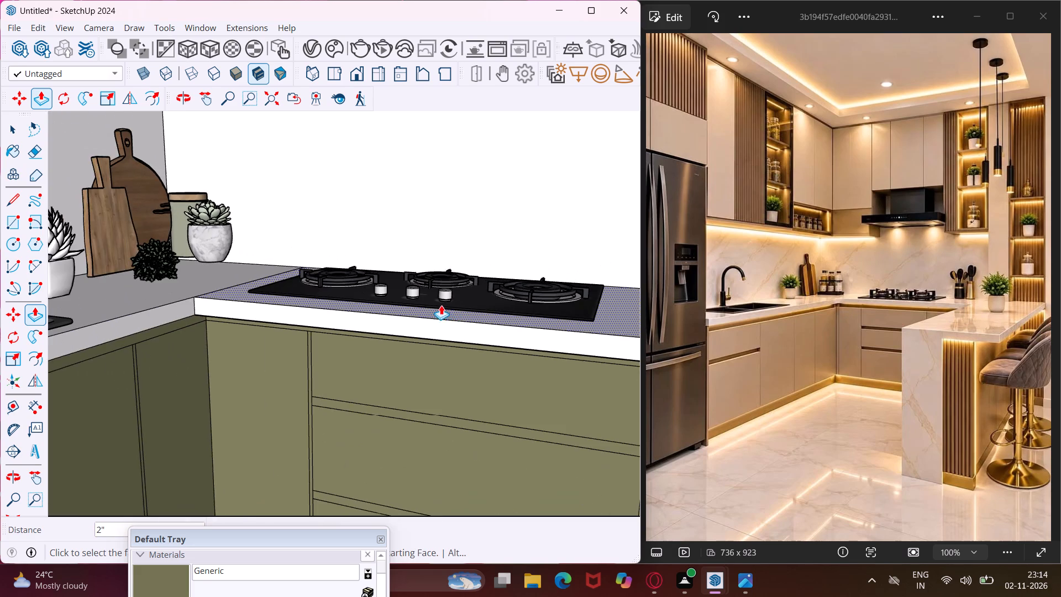
scroll(441, 305, down, 3)
scroll(210, 295, up, 8)
double_click(225, 321)
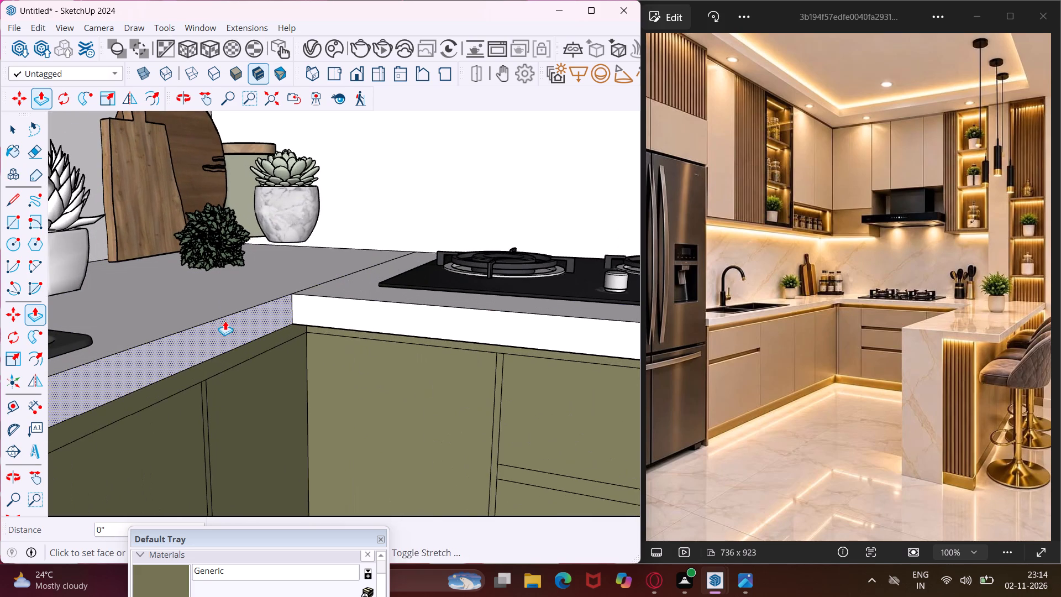
Recess the horizontal gap between the sink cabinet's drawer fronts by 0.75" with Push/Pull.
scroll(267, 296, down, 16)
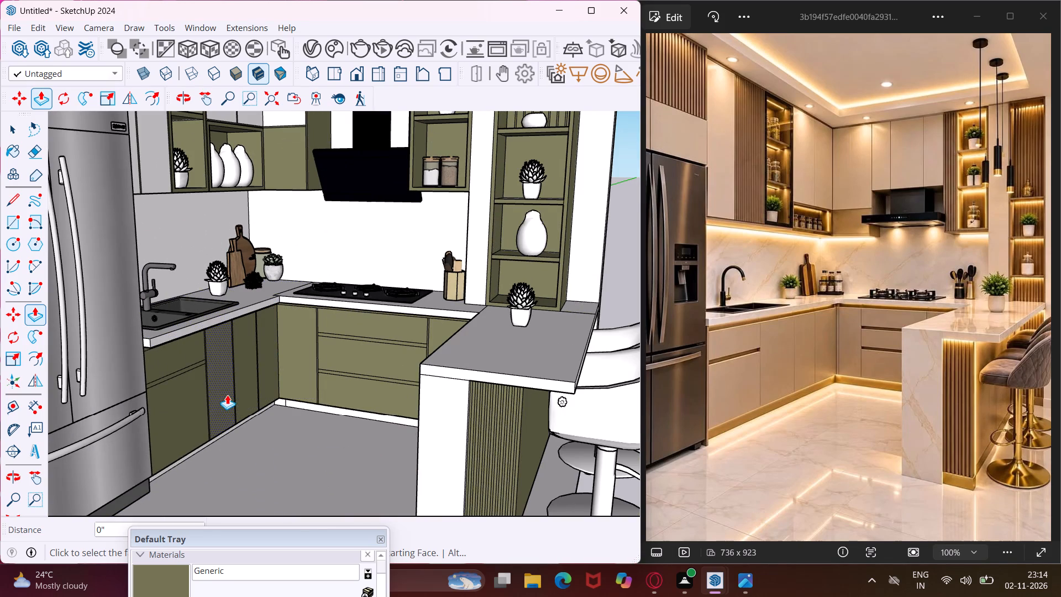
scroll(167, 379, up, 7)
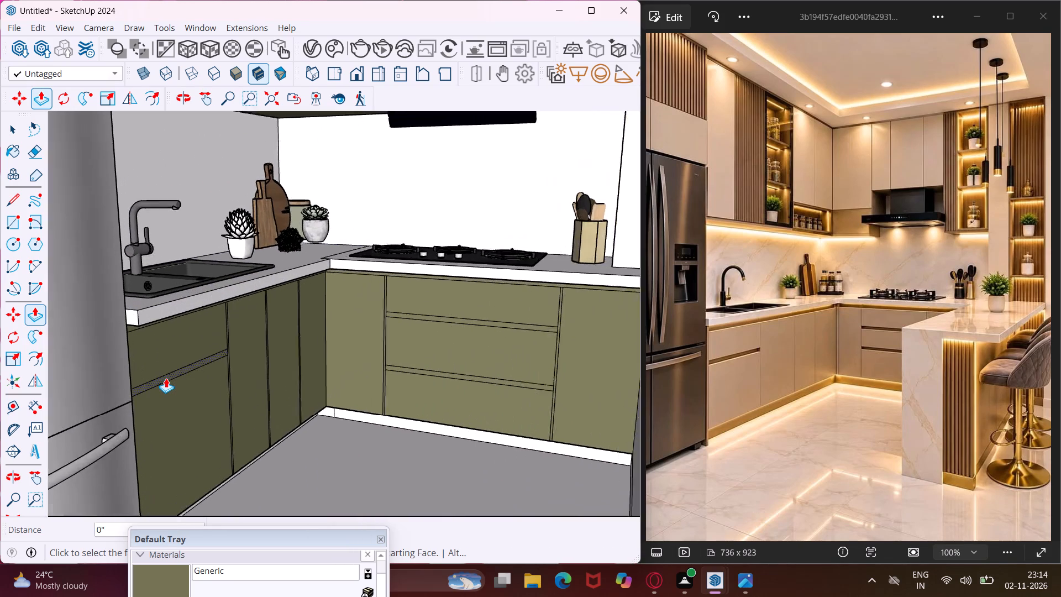
scroll(166, 378, up, 12)
click(166, 378)
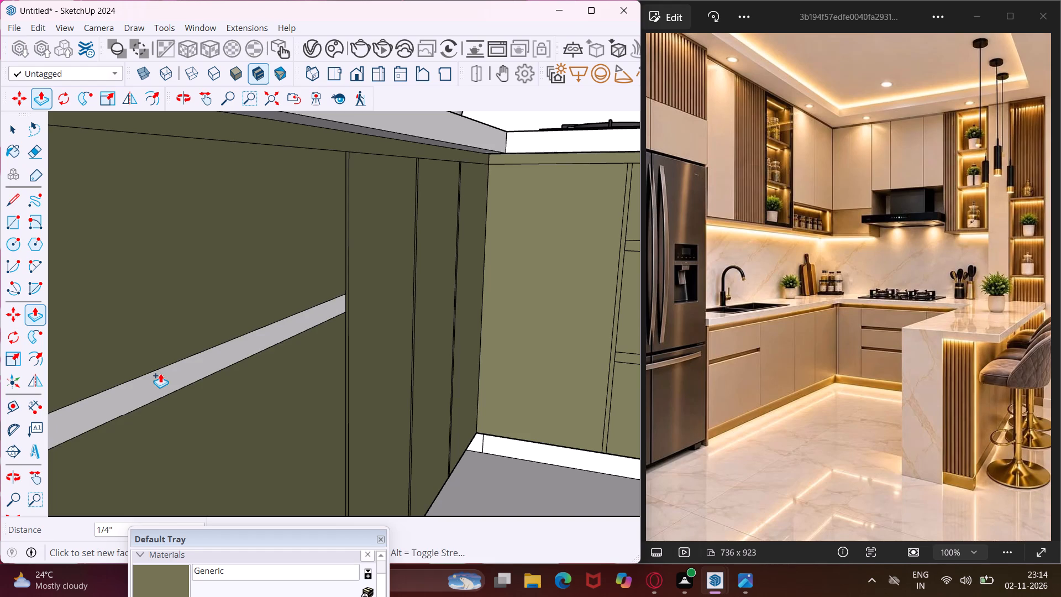
text(.75)
key(shift+quotedbl)
key(Return)
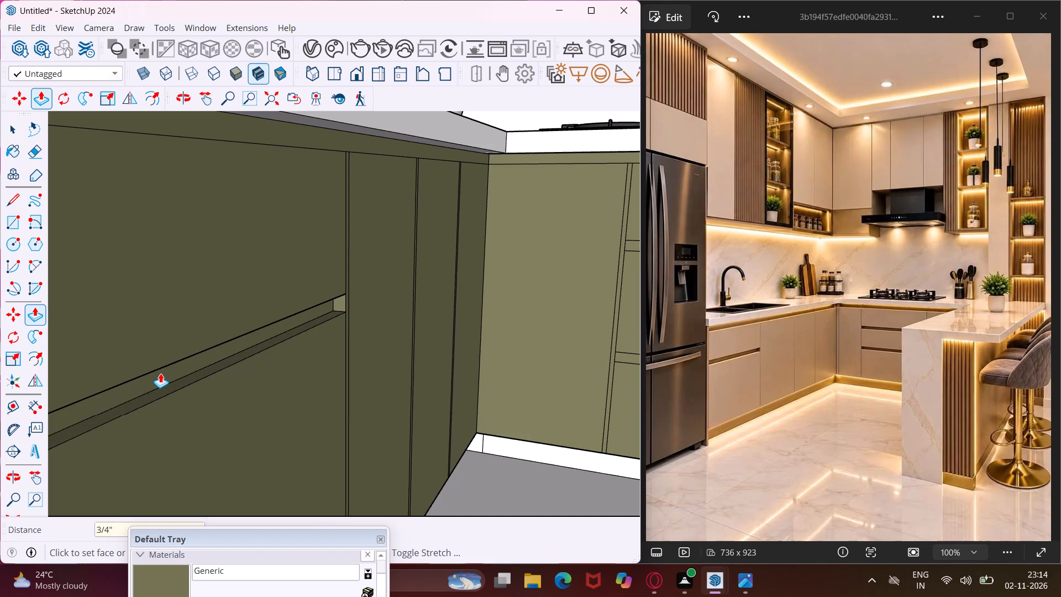
Repeat the 0.75" recess on the strip beneath the sink countertop and the three vertical gaps between the sink cabinet fronts.
scroll(299, 109, up, 3)
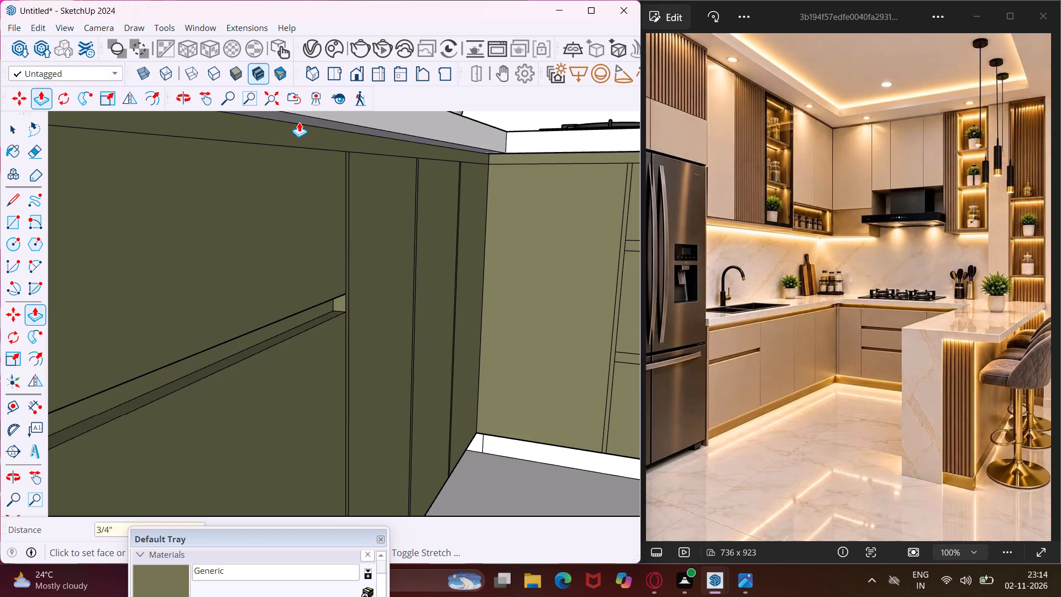
double_click(299, 132)
scroll(365, 240, up, 3)
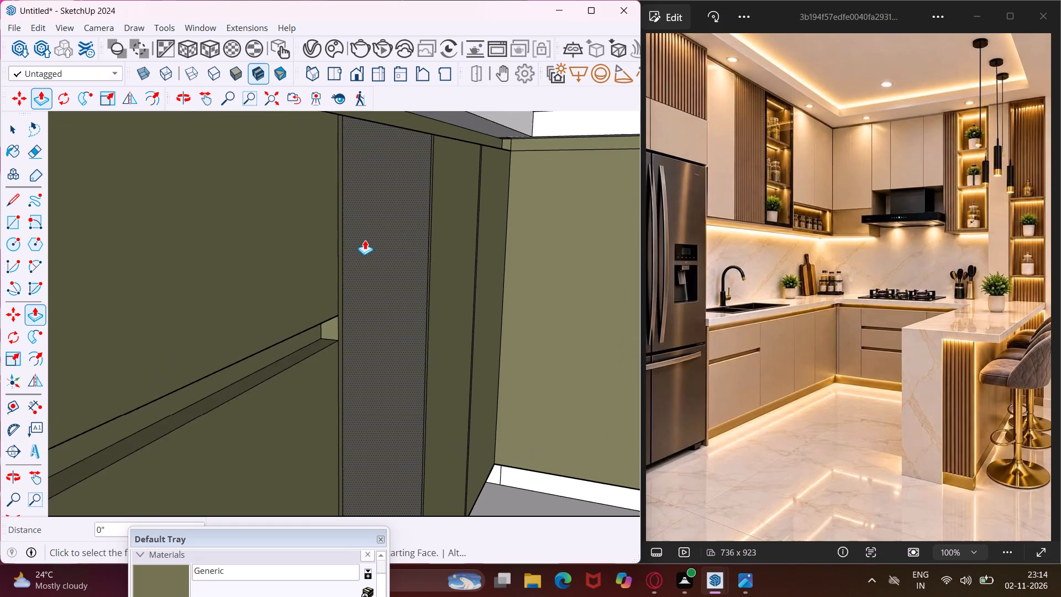
scroll(353, 246, up, 9)
double_click(333, 266)
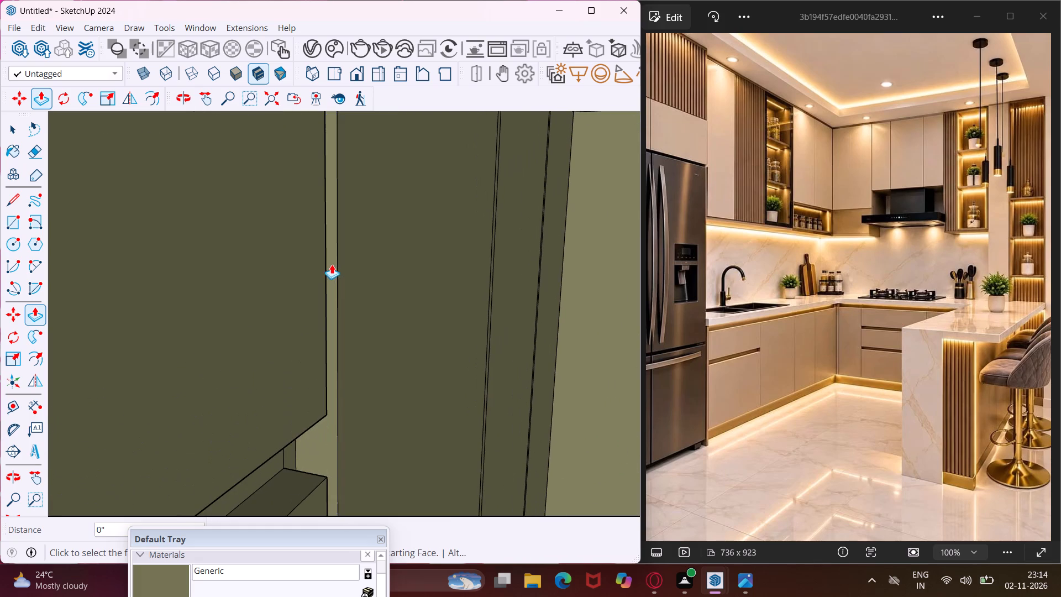
scroll(327, 221, down, 11)
middle_drag(374, 295, 338, 315)
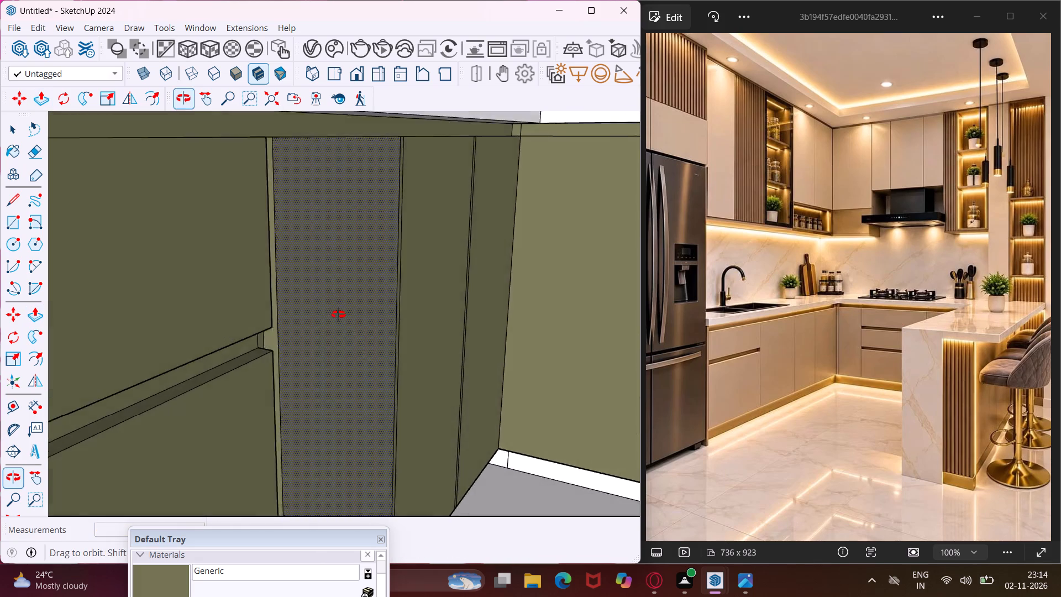
middle_drag(338, 315, 287, 328)
scroll(377, 284, up, 7)
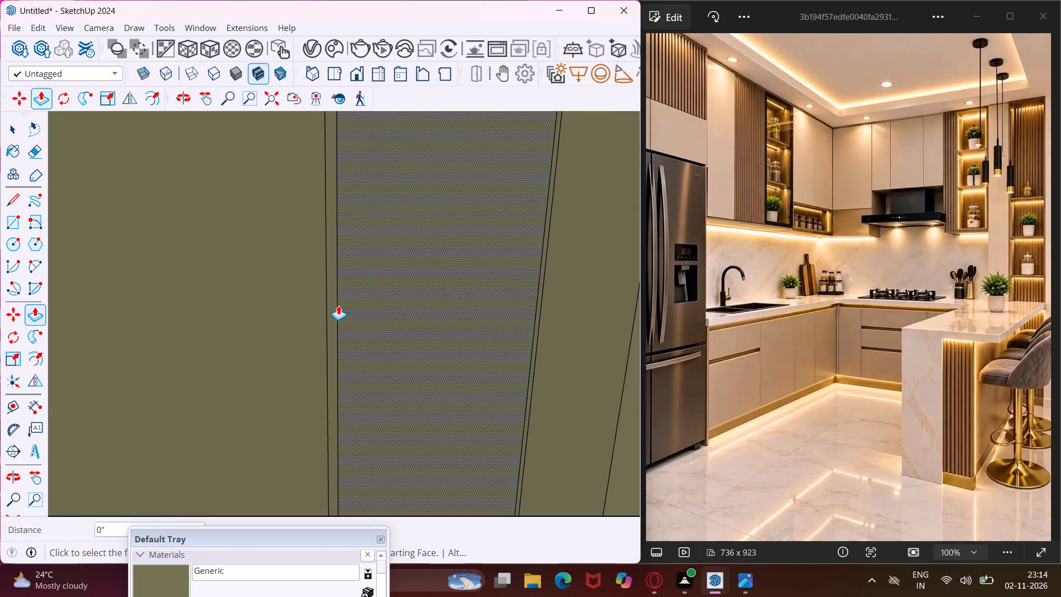
double_click(327, 323)
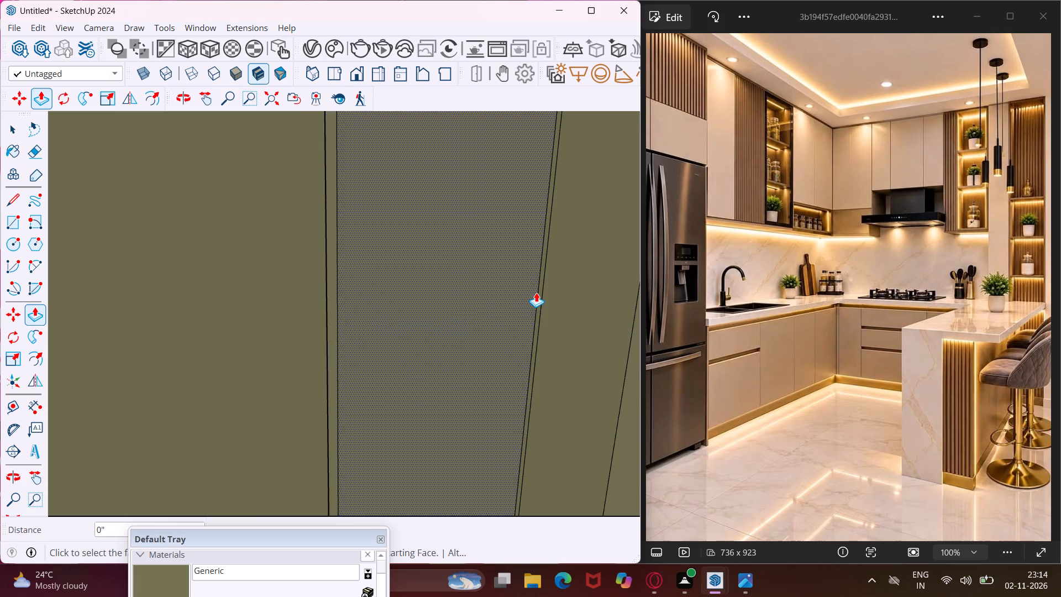
scroll(536, 292, up, 7)
double_click(544, 282)
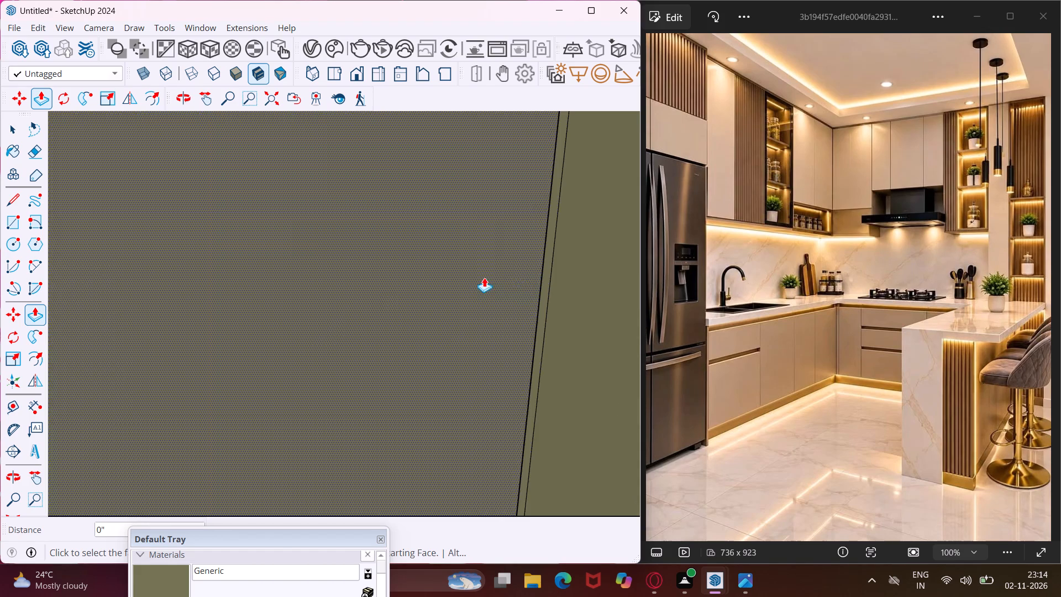
Repeat the 0.75" recess on the vertical gap between the cooktop drawers and the peninsula-side door, and on the strip beneath the cooktop countertop.
scroll(372, 299, down, 7)
scroll(280, 334, down, 17)
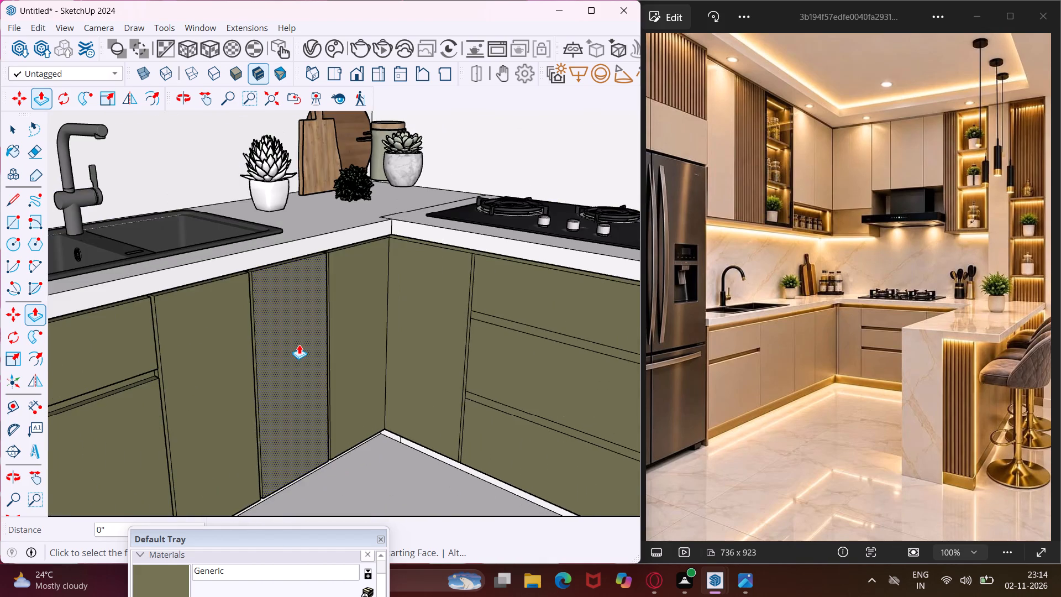
scroll(299, 344, down, 3)
scroll(374, 347, down, 2)
middle_drag(394, 347, 488, 354)
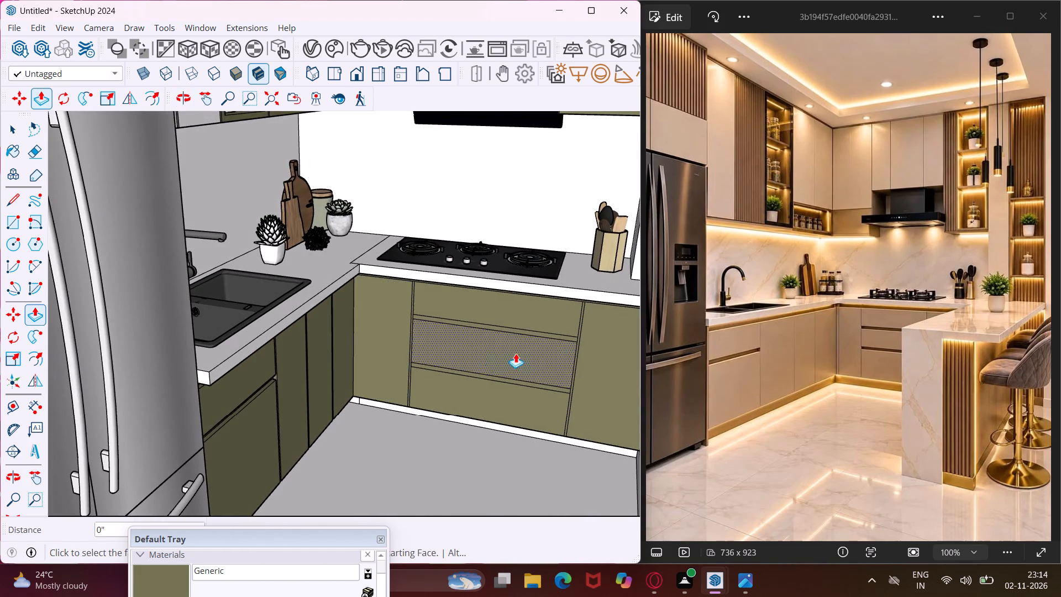
scroll(571, 328, up, 13)
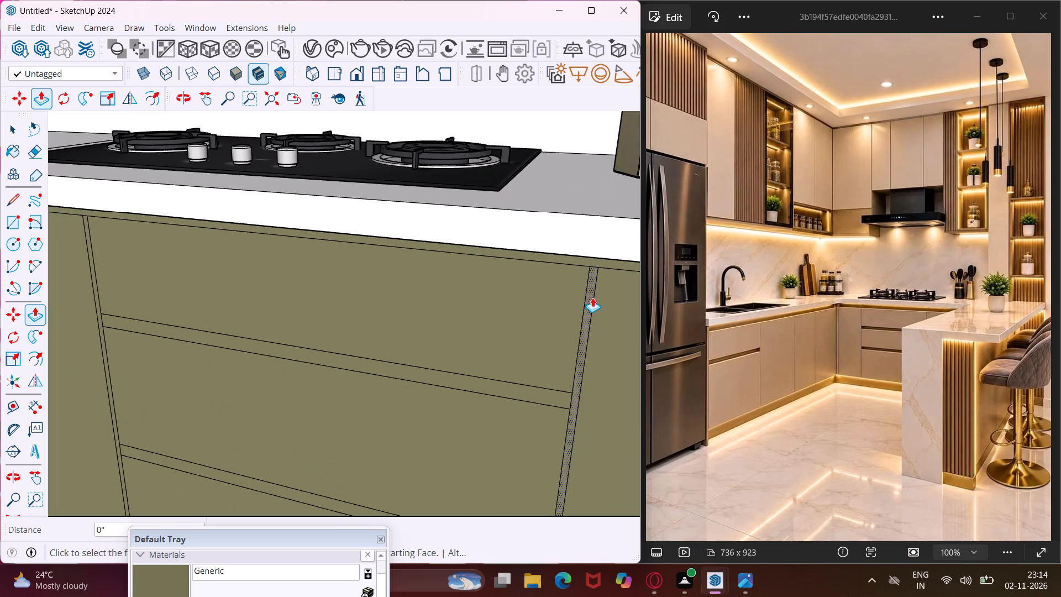
scroll(590, 291, up, 6)
double_click(590, 291)
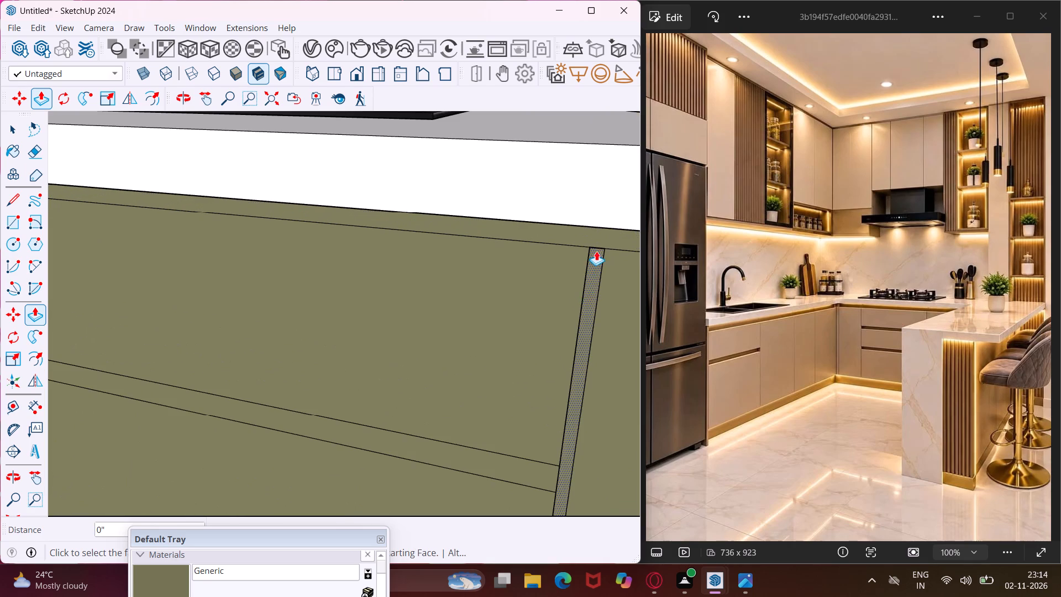
click(598, 237)
click(598, 237)
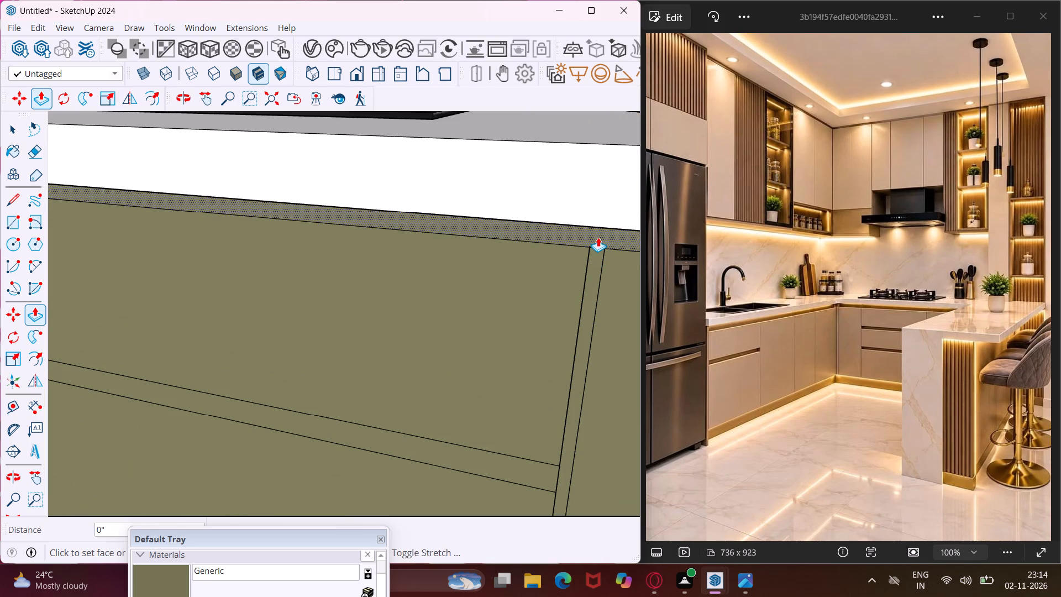
double_click(598, 237)
Repeat the 0.75" recess on the two horizontal gaps between the cooktop drawers and the vertical gap beside the corner door.
scroll(598, 258, up, 3)
middle_drag(595, 265, 586, 265)
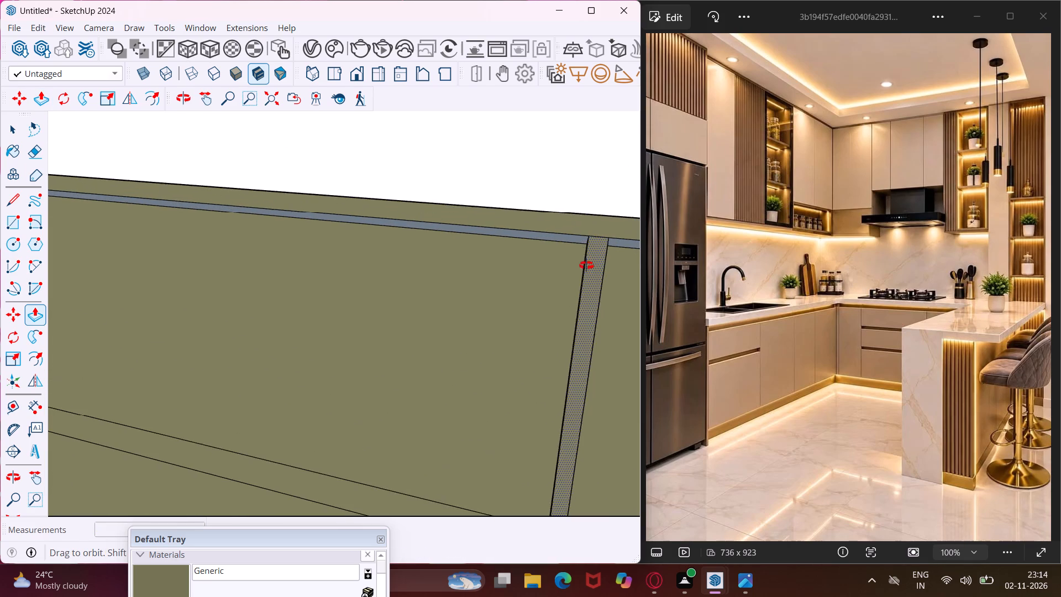
middle_drag(586, 265, 548, 254)
scroll(314, 434, up, 1)
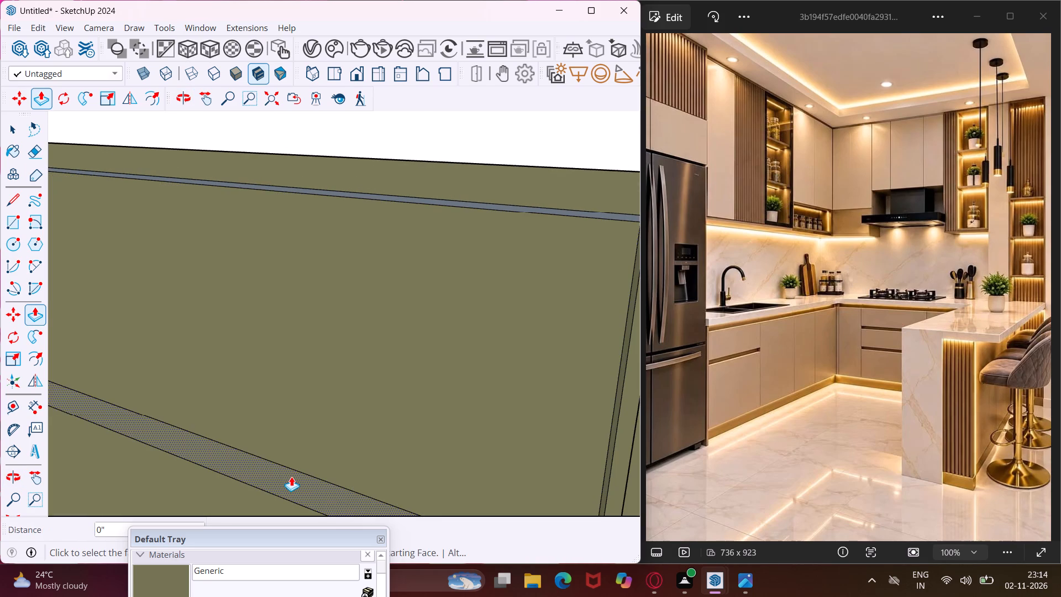
double_click(291, 476)
scroll(334, 396, down, 11)
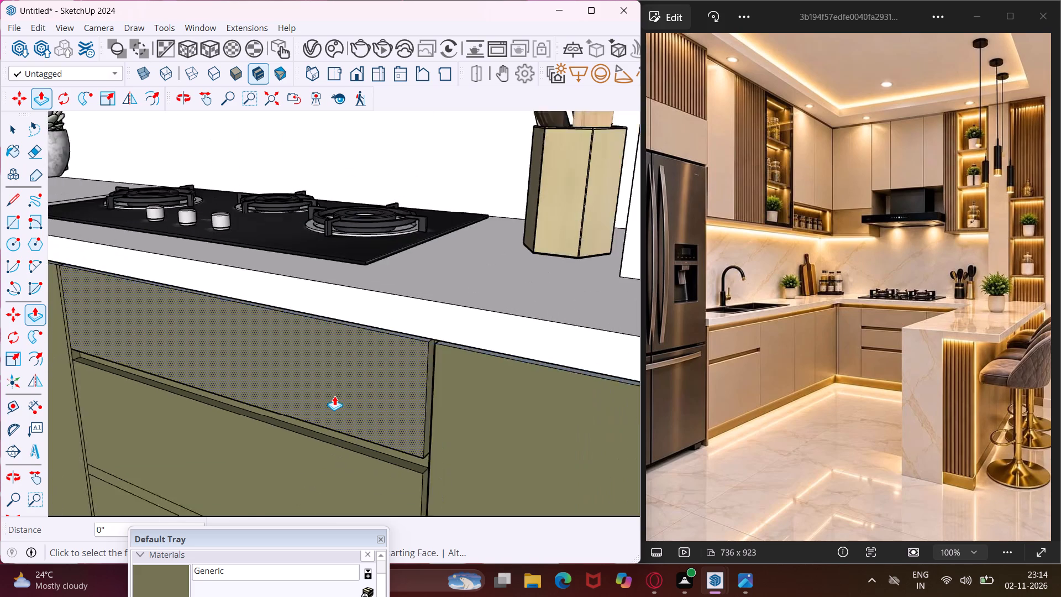
scroll(334, 396, down, 1)
middle_drag(325, 398, 492, 357)
scroll(496, 347, down, 5)
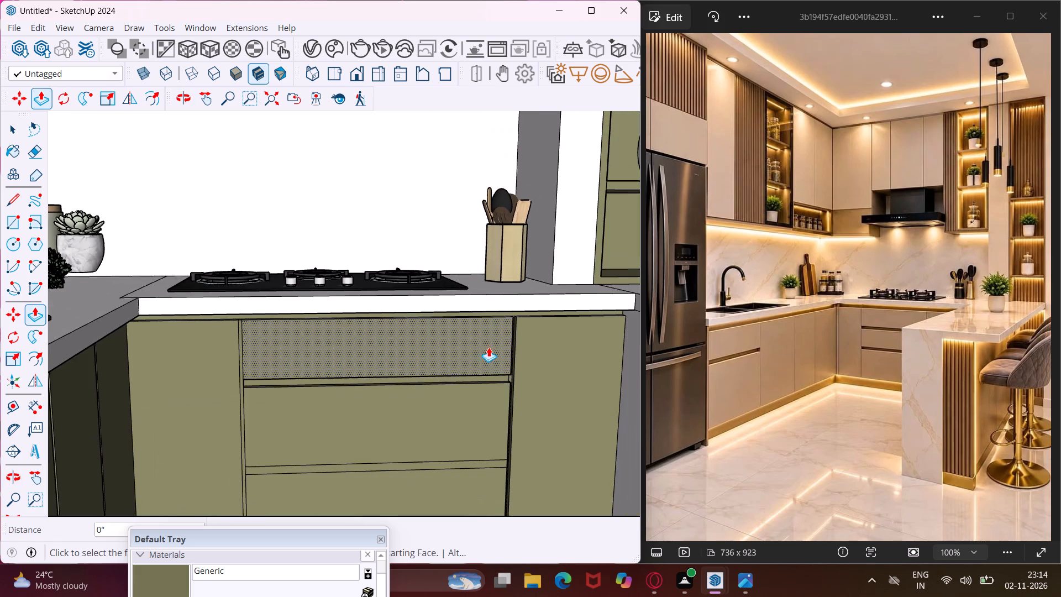
scroll(261, 473, up, 10)
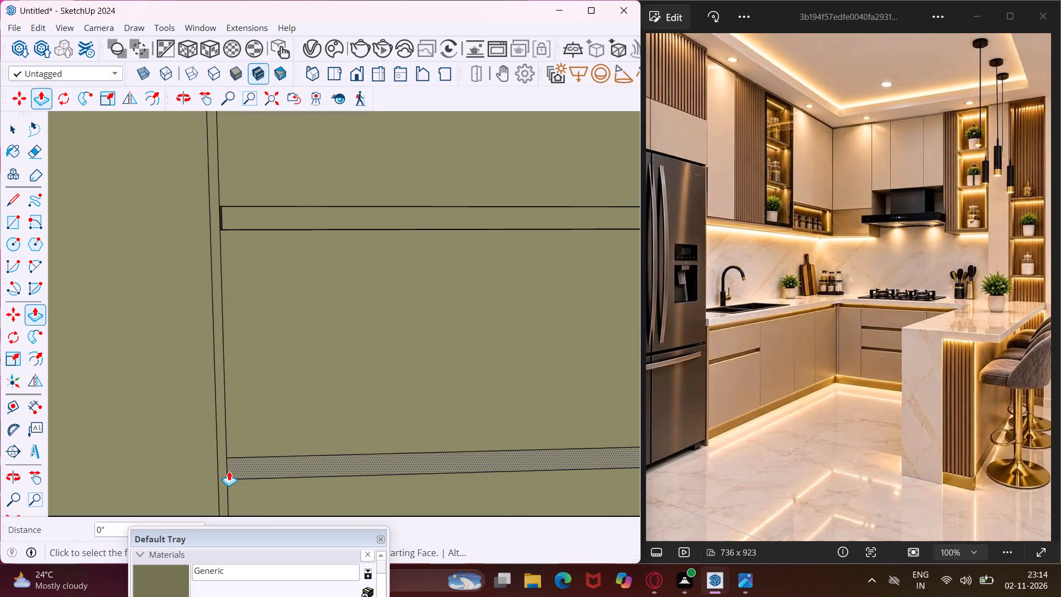
double_click(222, 468)
double_click(240, 464)
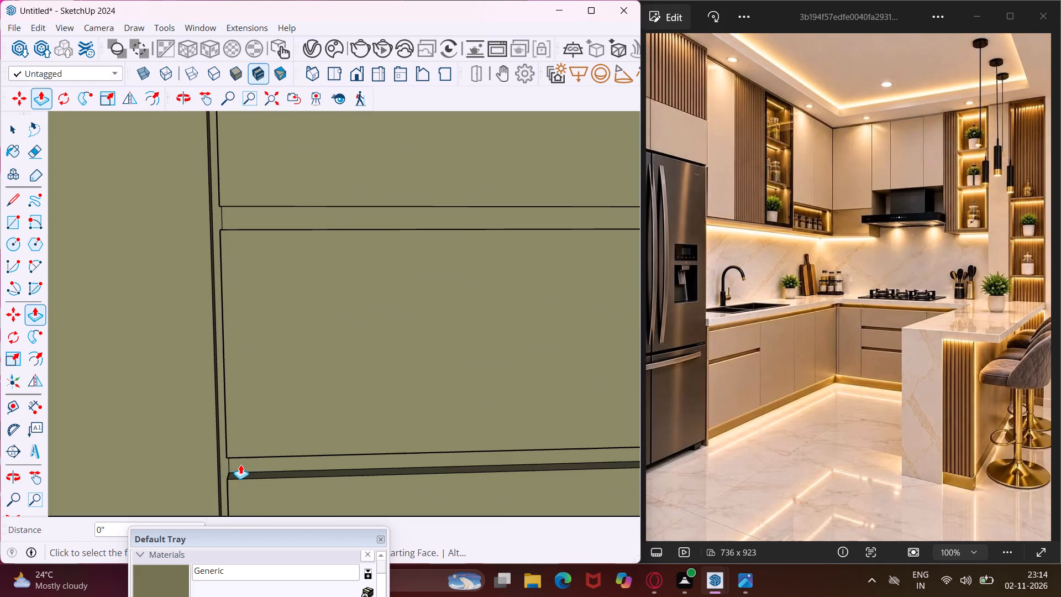
Paint the unpainted inner side faces of the tall open shelf unit's two lowest compartments with Generic.
scroll(199, 449, down, 17)
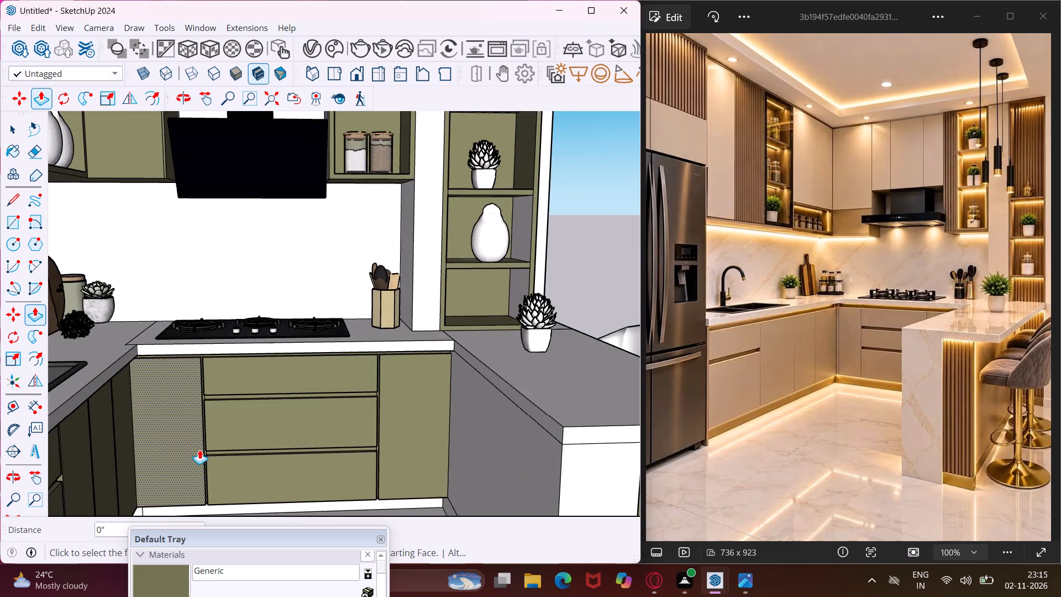
scroll(199, 449, down, 3)
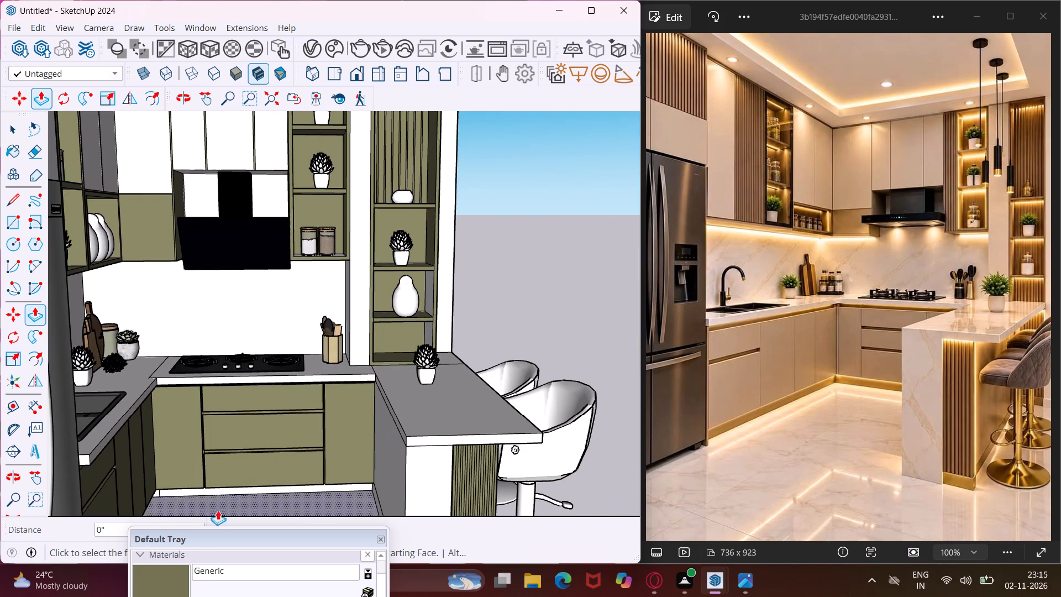
click(170, 575)
scroll(403, 303, up, 7)
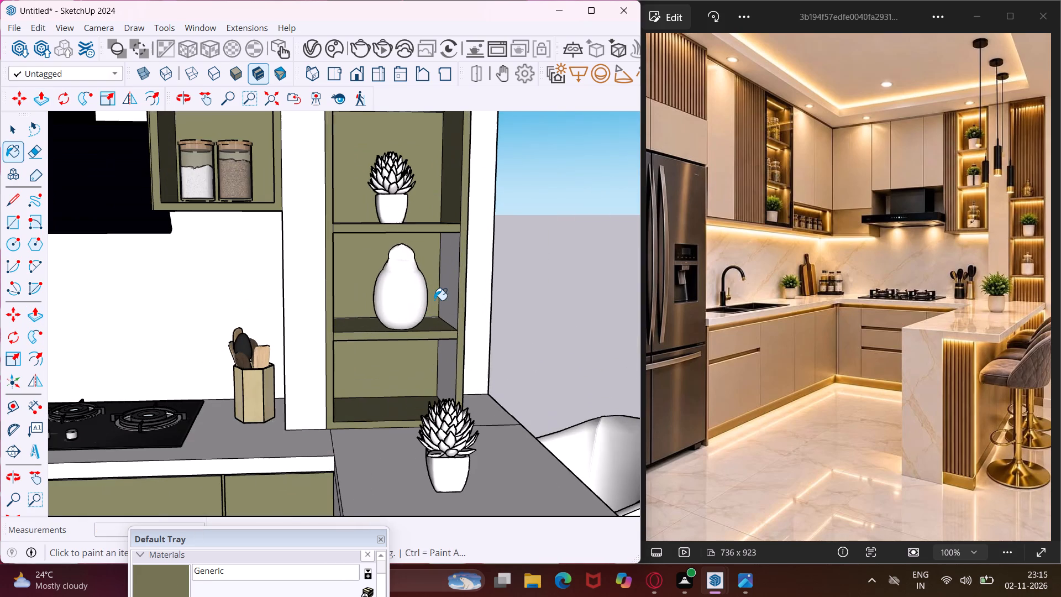
click(452, 283)
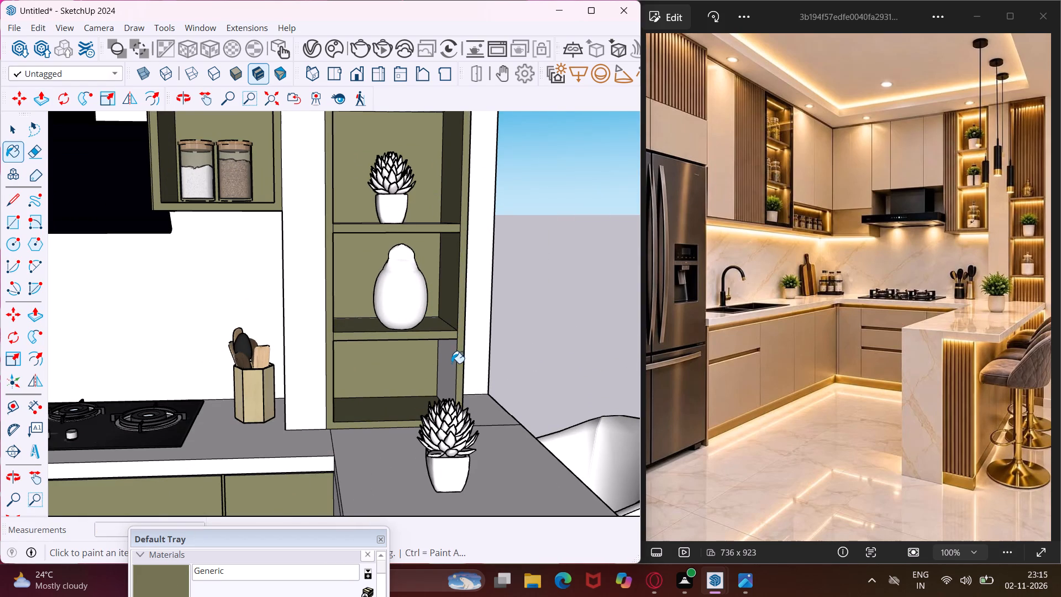
click(450, 363)
Paint the exposed top edges of the cooktop cabinet's upper drawer front and its peninsula-side door with Generic.
middle_drag(438, 362, 411, 323)
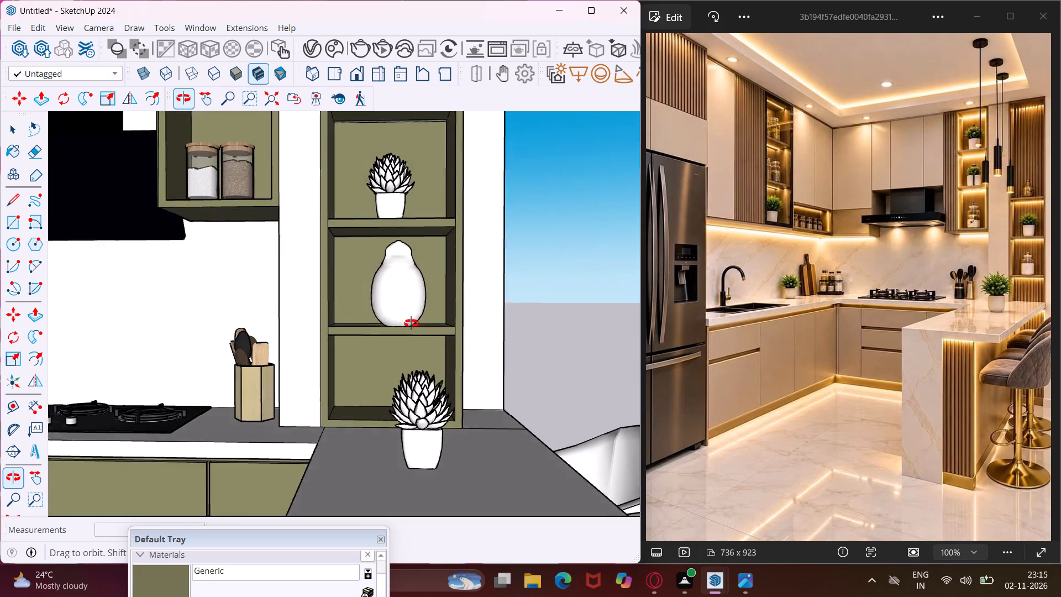
middle_drag(411, 323, 473, 256)
scroll(230, 430, up, 2)
middle_drag(227, 436, 224, 444)
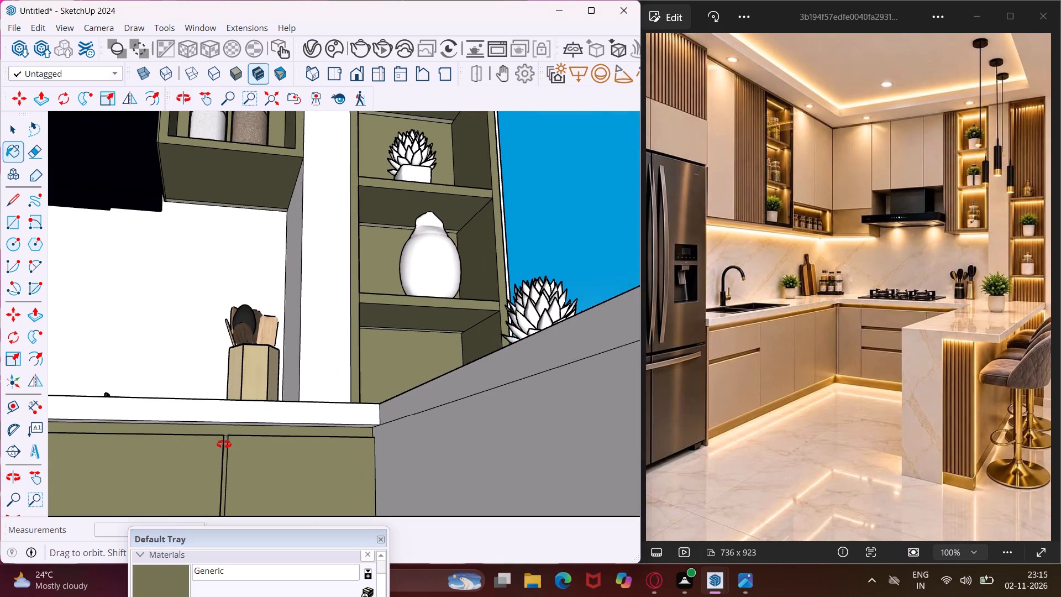
middle_drag(224, 444, 231, 500)
scroll(248, 349, down, 10)
middle_drag(236, 414, 236, 473)
scroll(226, 390, up, 14)
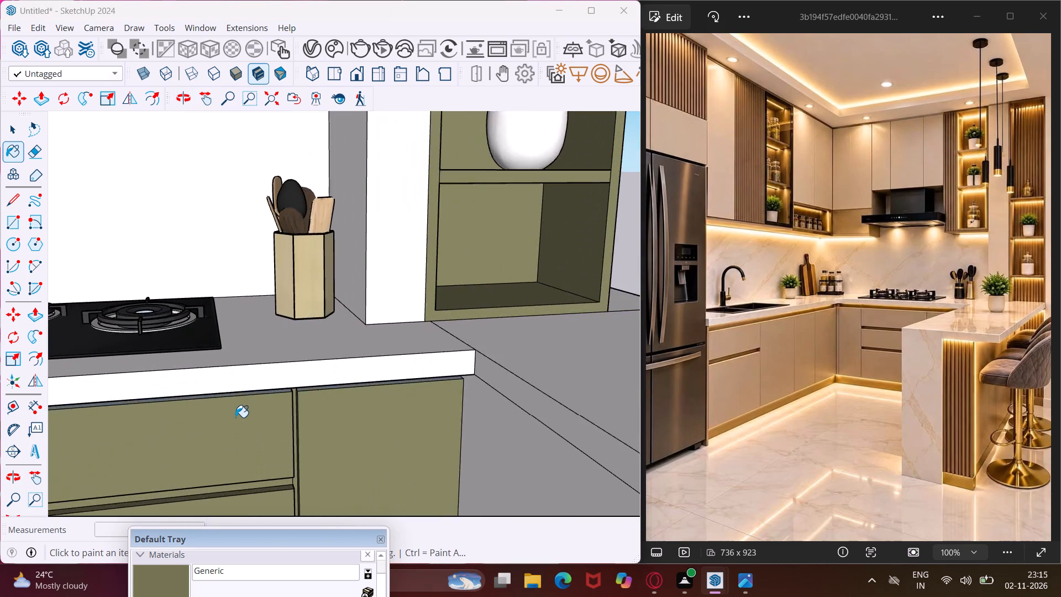
scroll(235, 417, up, 12)
scroll(324, 375, up, 4)
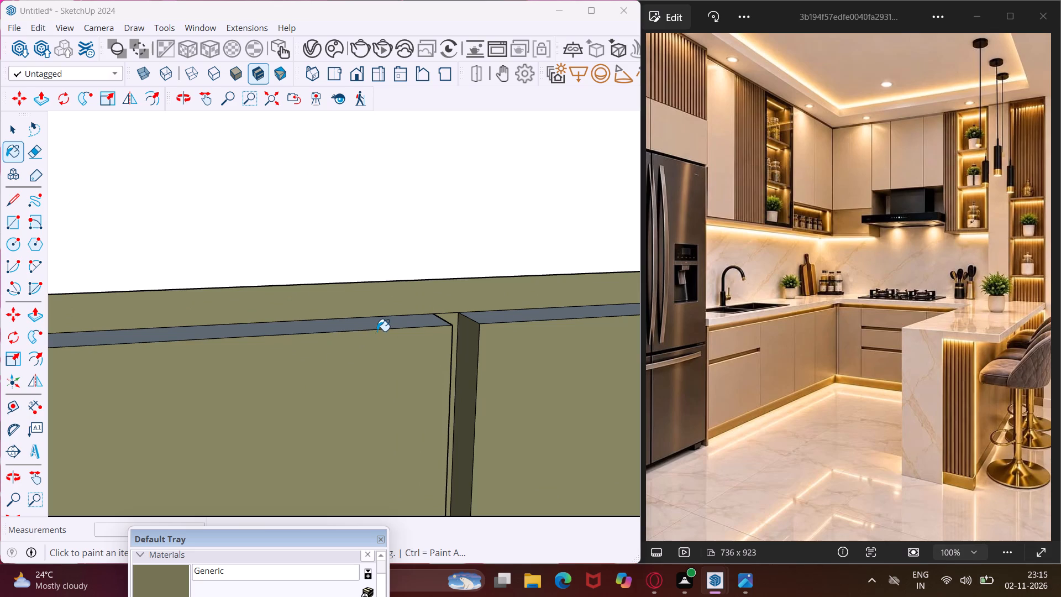
click(378, 328)
click(485, 321)
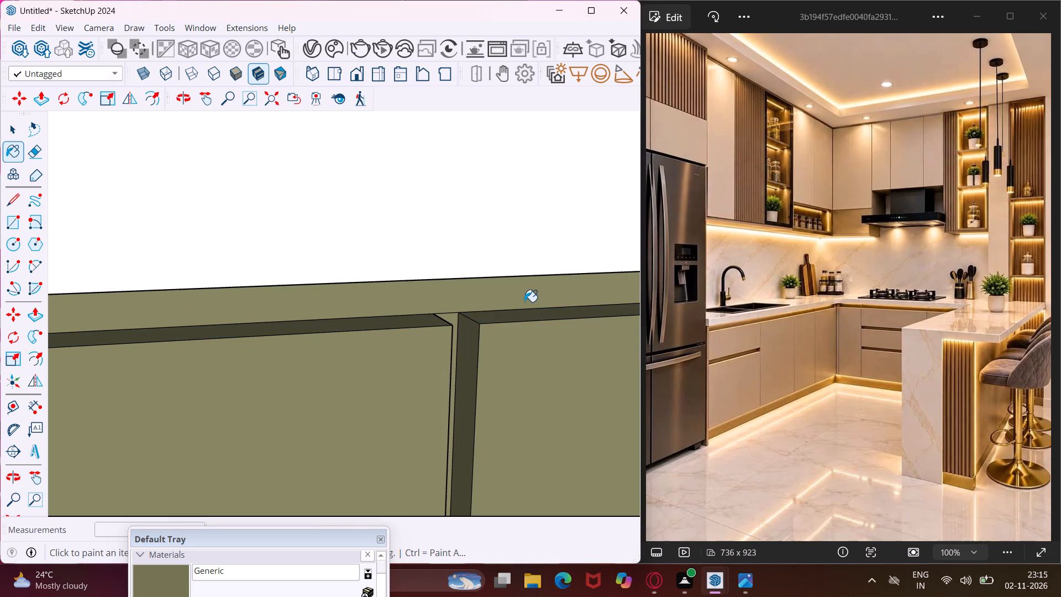
Paint the exposed top edge of the cooktop cabinet's corner door with Generic.
scroll(518, 302, down, 18)
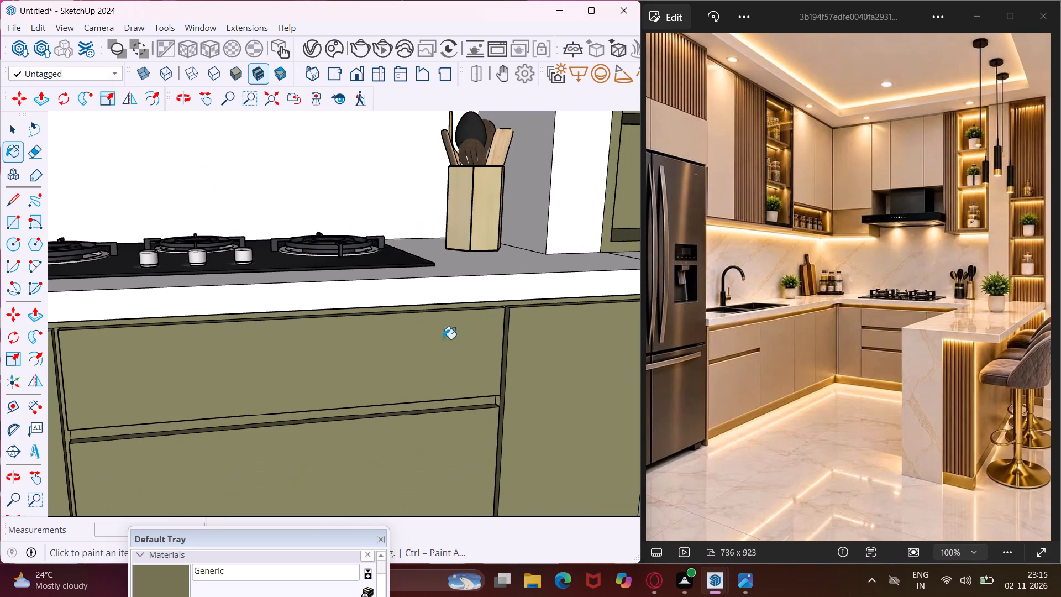
scroll(343, 364, down, 5)
scroll(107, 355, up, 5)
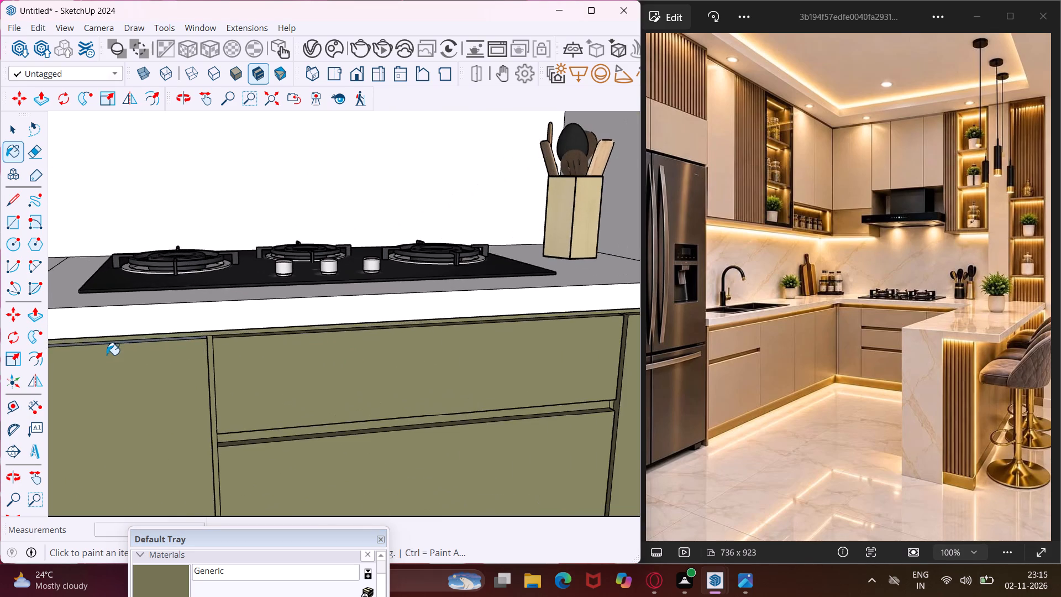
scroll(107, 355, up, 10)
scroll(253, 336, up, 7)
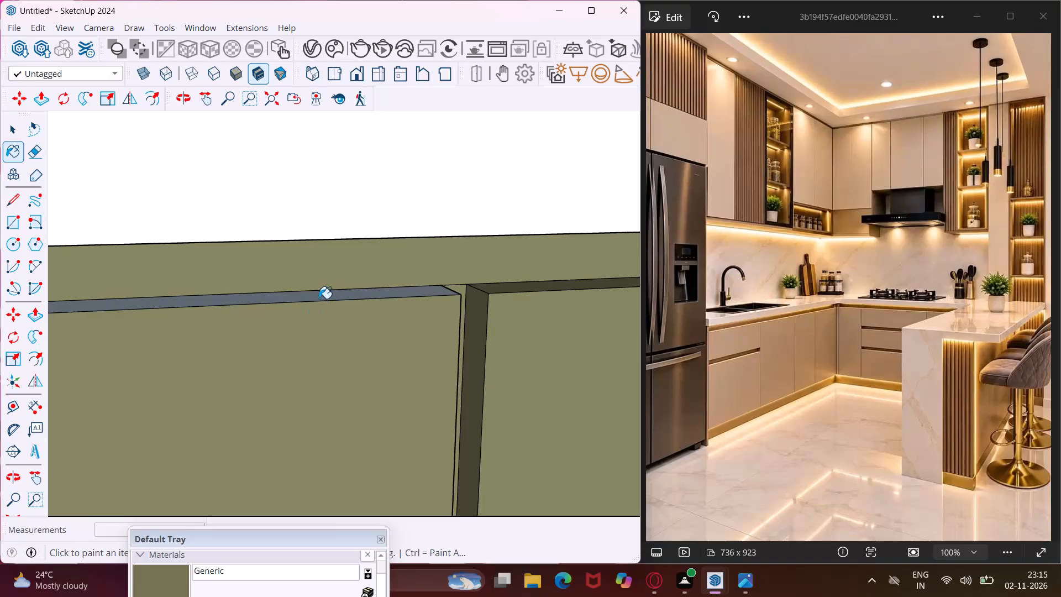
click(319, 298)
Paint the exposed top edge of the sink cabinet's front nearest the inside corner with Generic.
scroll(398, 295, down, 16)
middle_drag(367, 313, 357, 313)
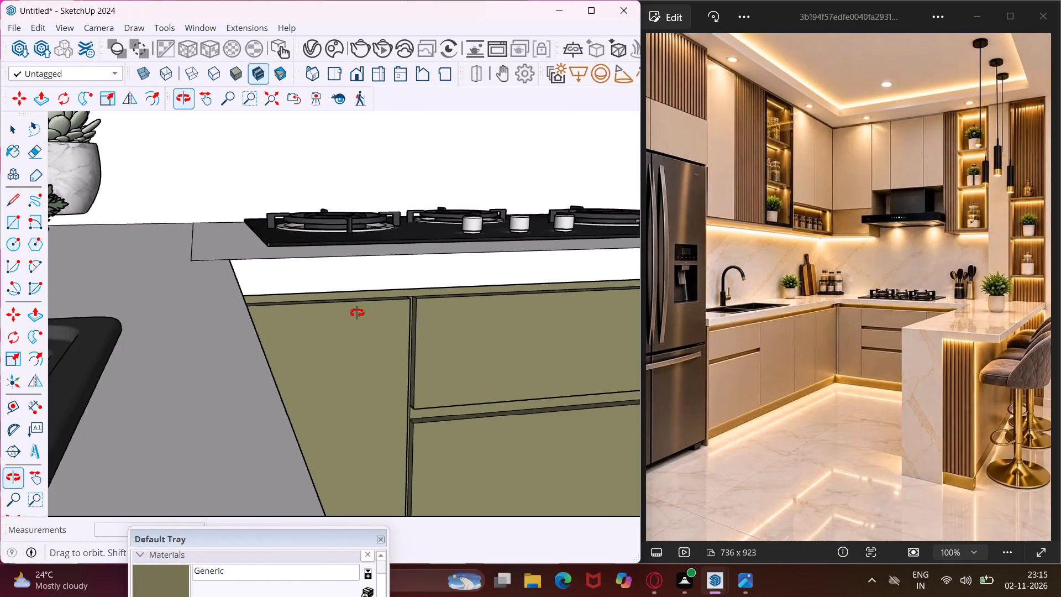
middle_drag(357, 313, 260, 288)
scroll(133, 324, up, 3)
scroll(81, 322, up, 3)
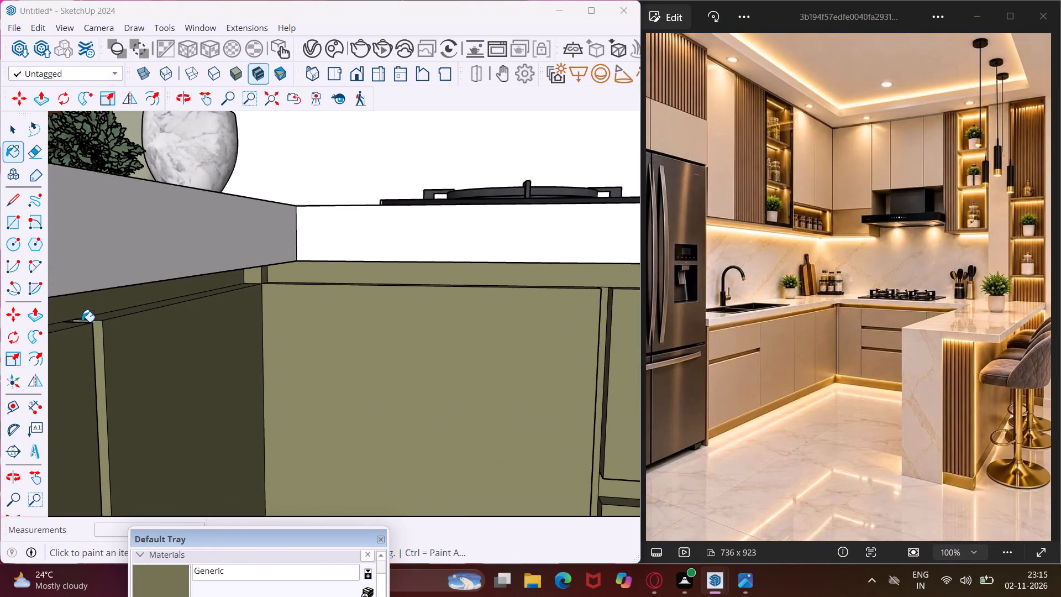
scroll(82, 322, up, 7)
click(117, 315)
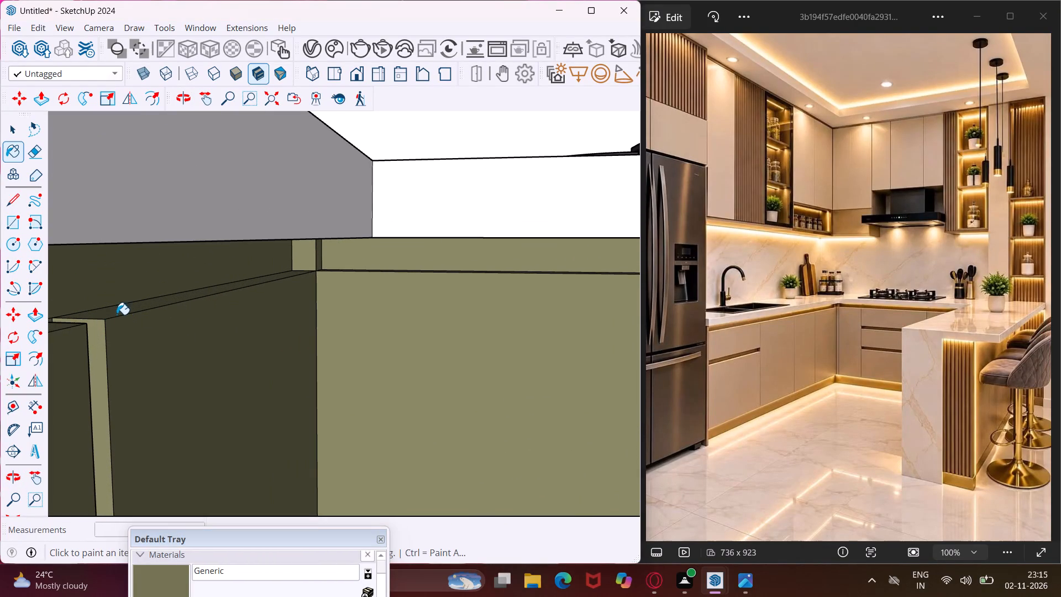
middle_drag(134, 339, 133, 366)
scroll(141, 377, down, 6)
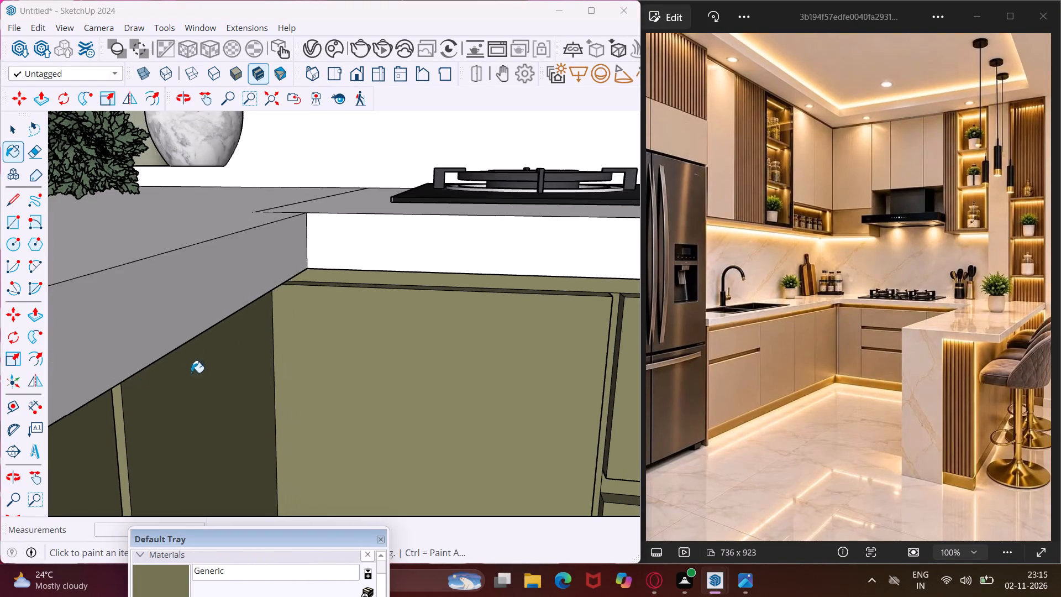
scroll(194, 369, down, 18)
scroll(231, 383, down, 6)
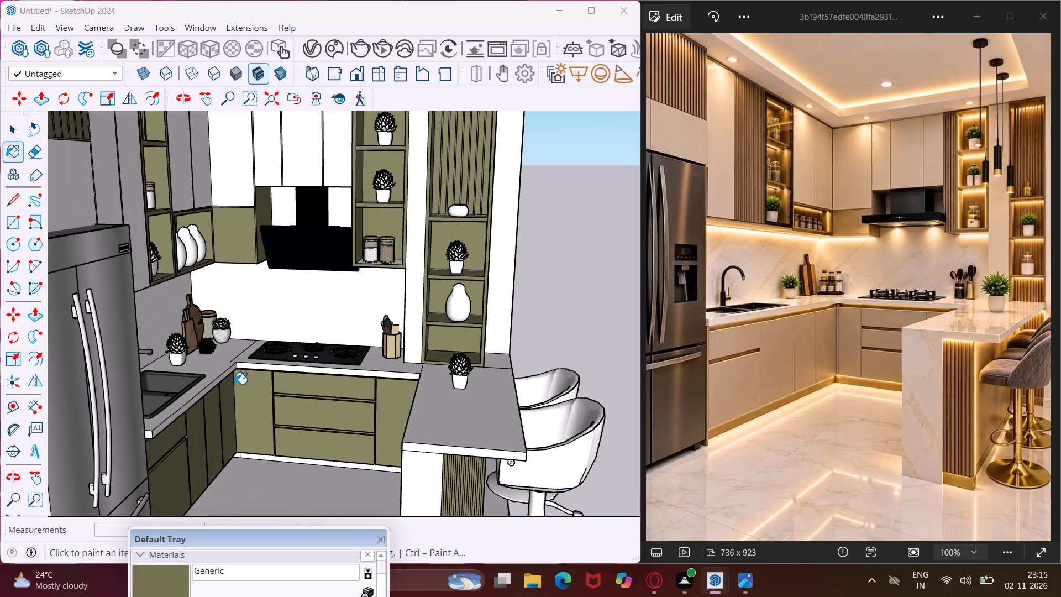
key(Escape)
key(space)
Erase the leftover seam lines on the countertop surface at the corner between the sink and cooktop runs.
scroll(244, 348, up, 5)
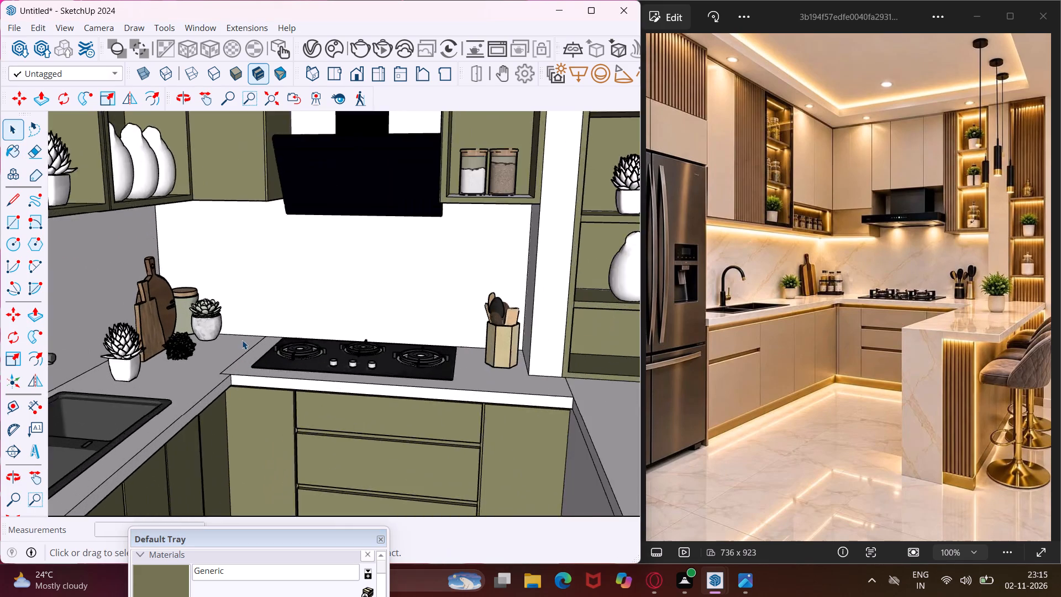
scroll(242, 340, up, 10)
key(e)
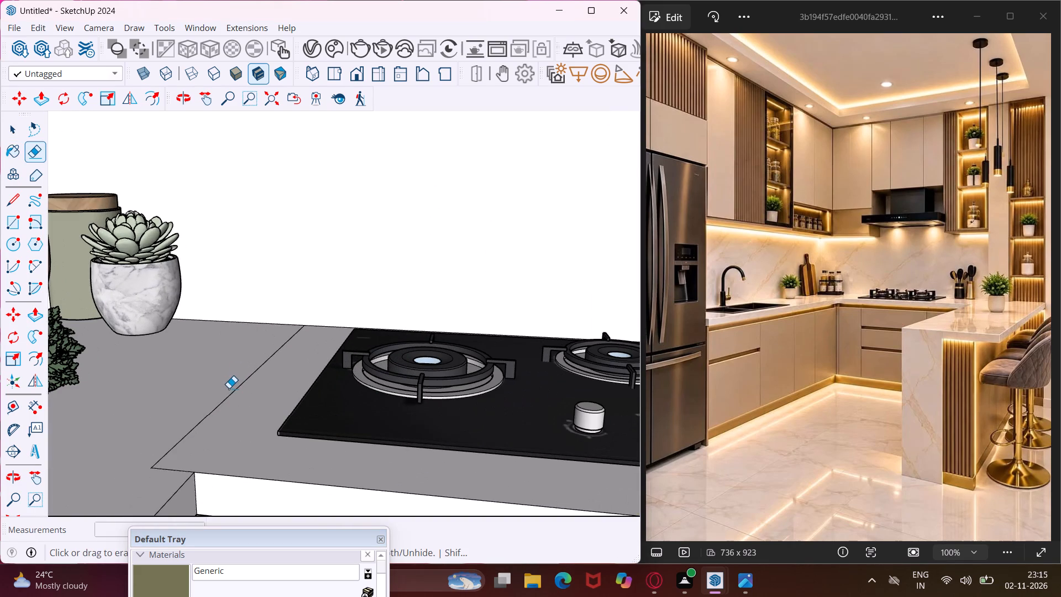
click(224, 397)
drag(156, 470, 167, 449)
scroll(166, 425, down, 9)
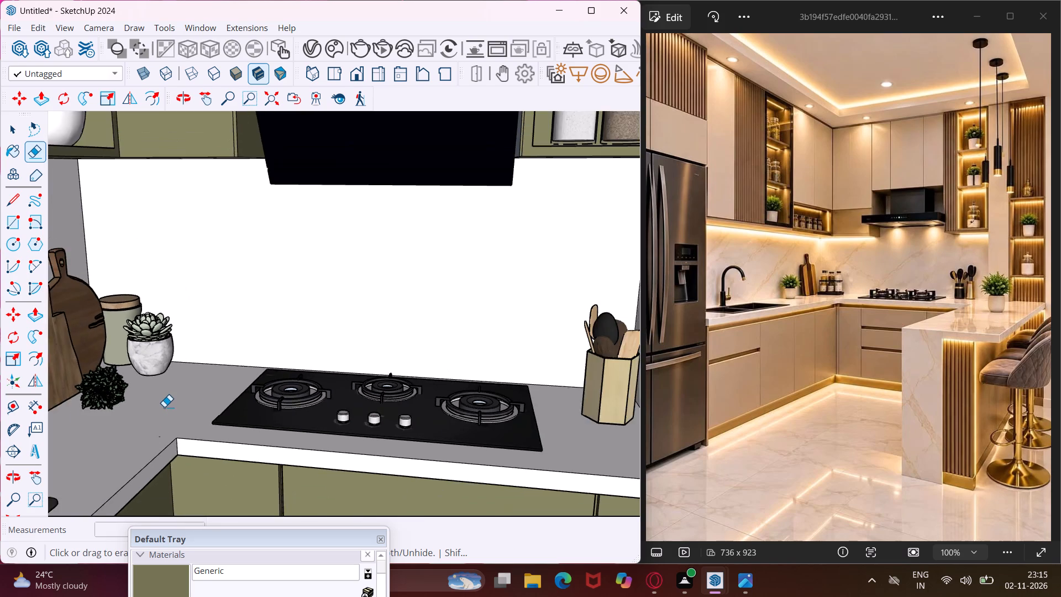
scroll(164, 404, down, 17)
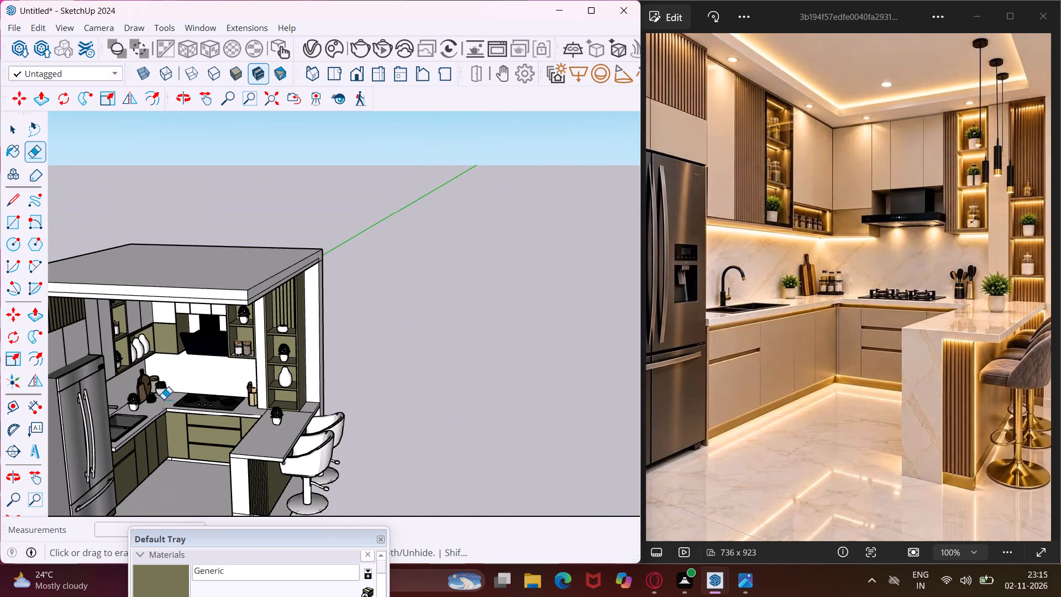
middle_drag(159, 396, 174, 347)
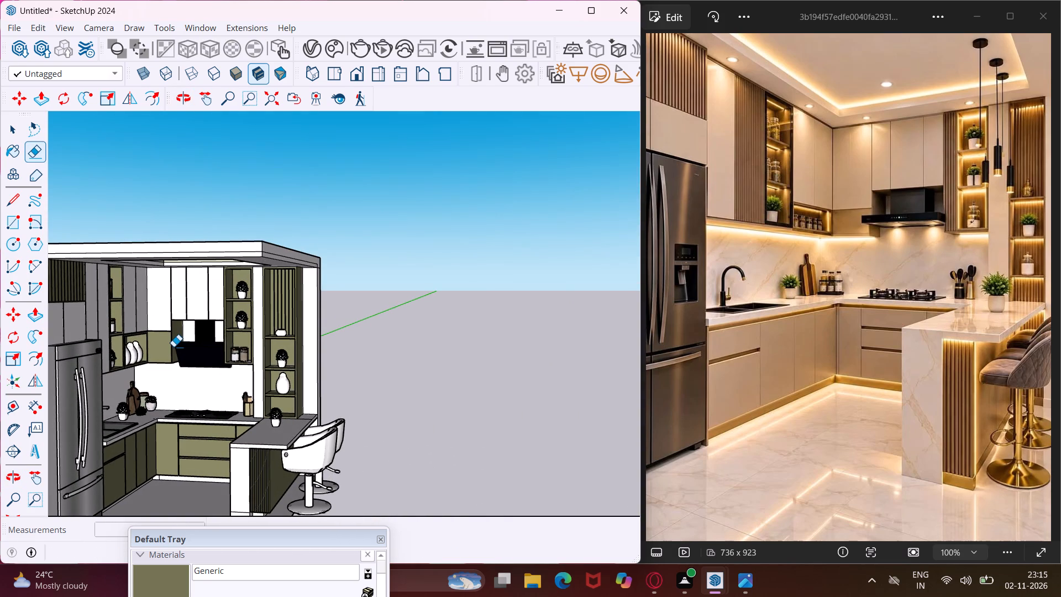
key(Escape)
key(space)
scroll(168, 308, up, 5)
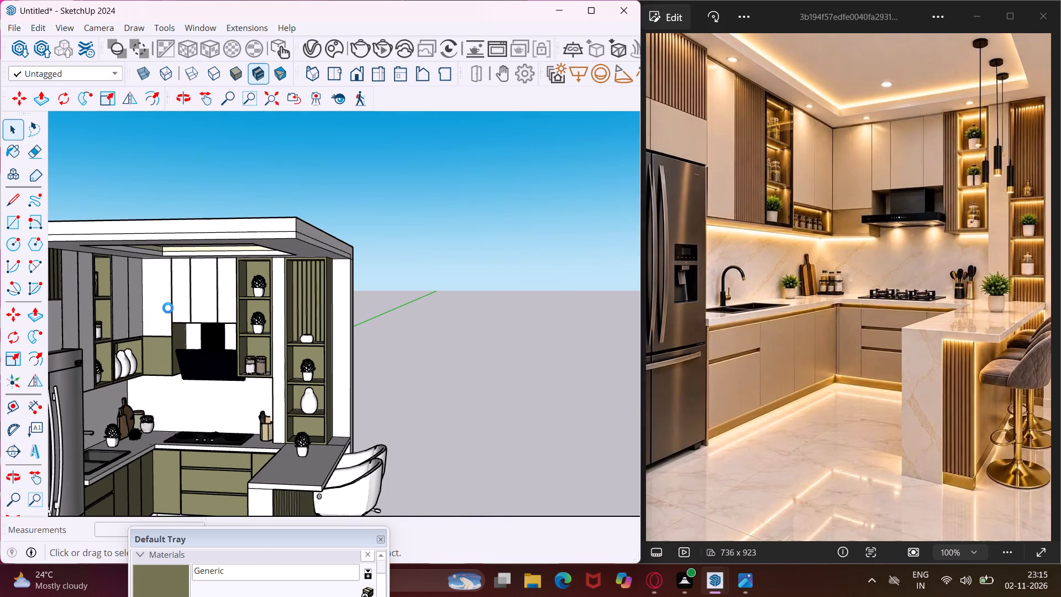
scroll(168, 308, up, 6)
Push the vertical gap strip on the corner side of the upper cabinets above the range hood inward by .75".
scroll(190, 299, up, 5)
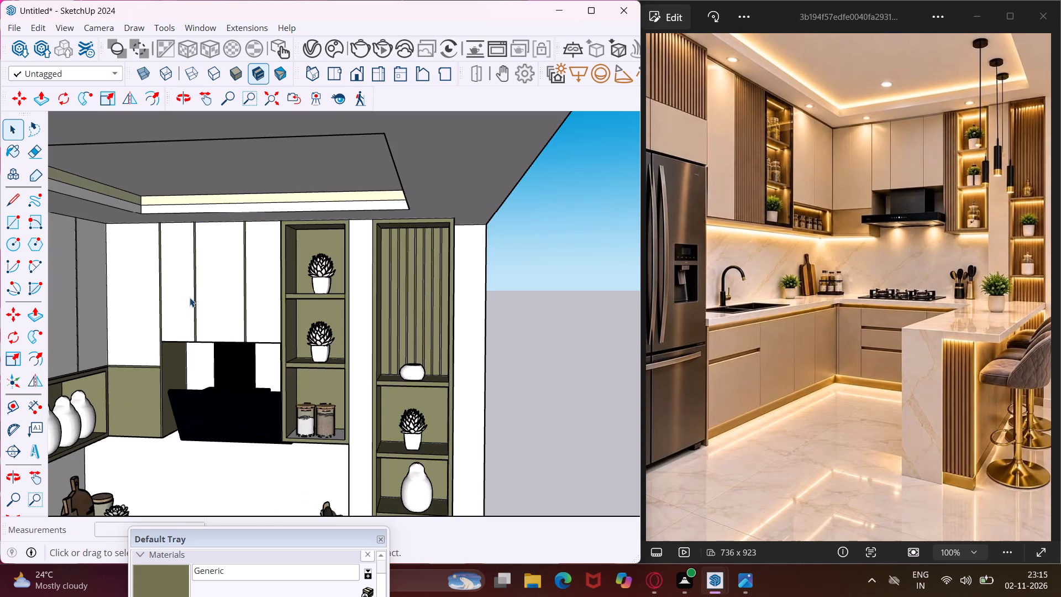
scroll(190, 297, up, 9)
scroll(143, 353, up, 4)
middle_drag(92, 438, 101, 439)
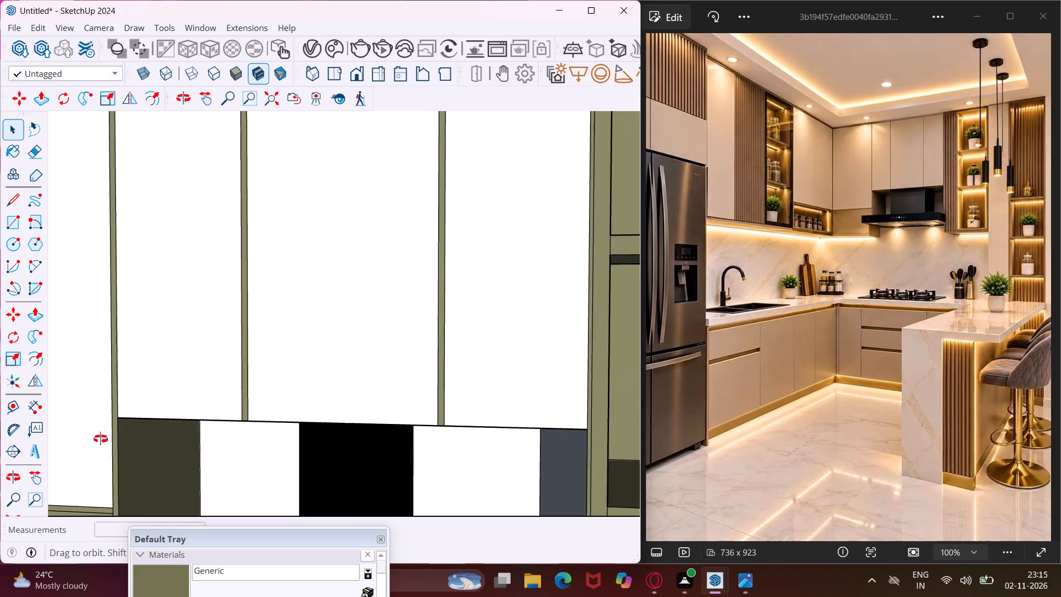
middle_drag(101, 439, 129, 451)
scroll(119, 429, up, 2)
click(114, 426)
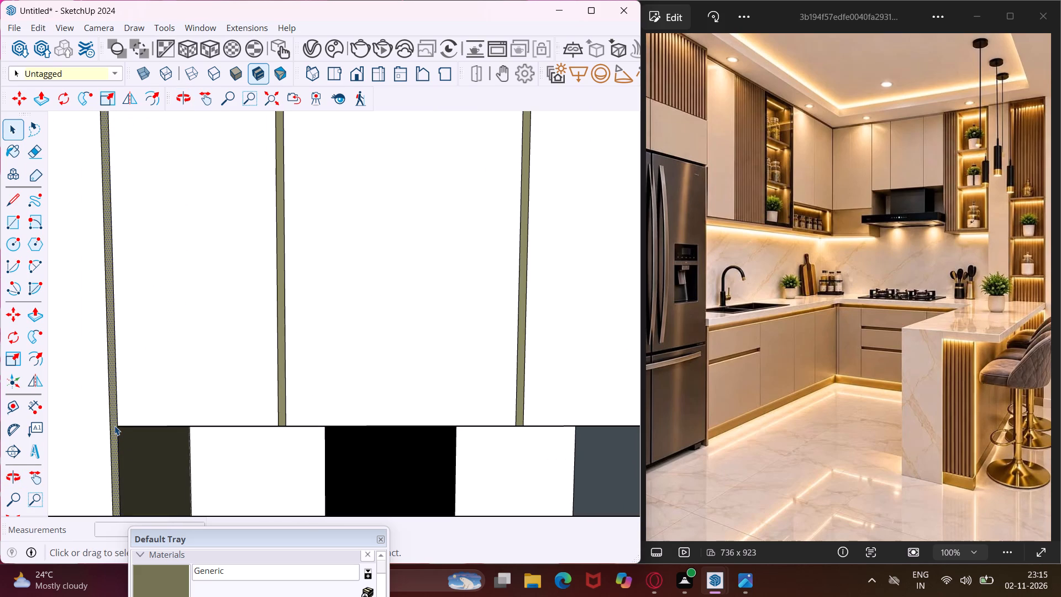
key(p)
click(114, 425)
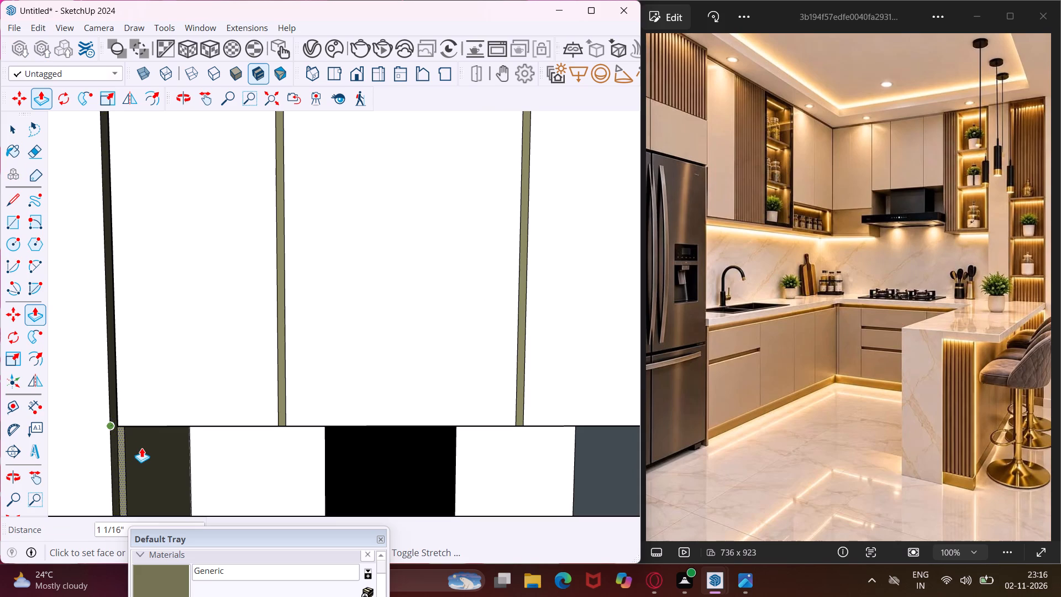
text(.75)
key(shift+quotedbl)
key(Return)
Recess the other two vertical gap strips between the upper cabinet doors above the range hood by the same 3/4".
scroll(141, 448, down, 1)
scroll(141, 448, up, 3)
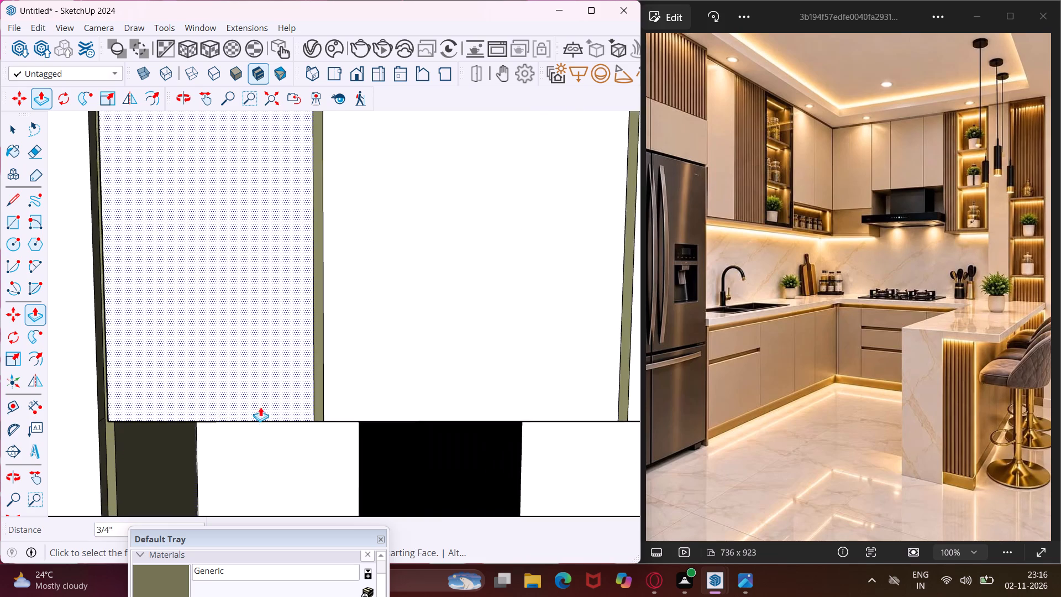
scroll(282, 401, up, 3)
scroll(326, 389, up, 3)
double_click(326, 389)
scroll(232, 364, down, 5)
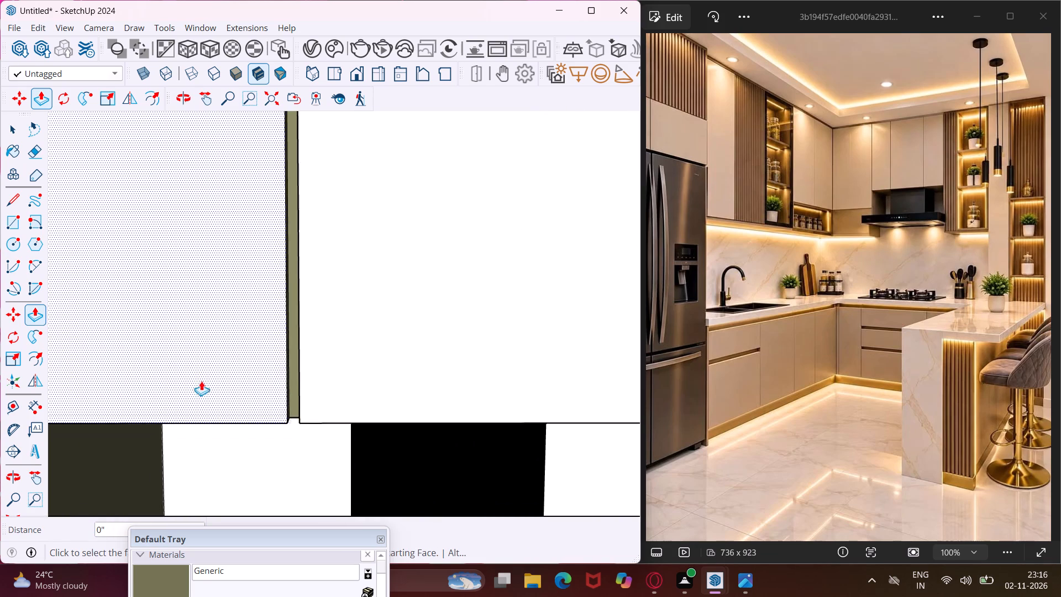
scroll(186, 384, down, 4)
scroll(485, 402, up, 7)
double_click(512, 384)
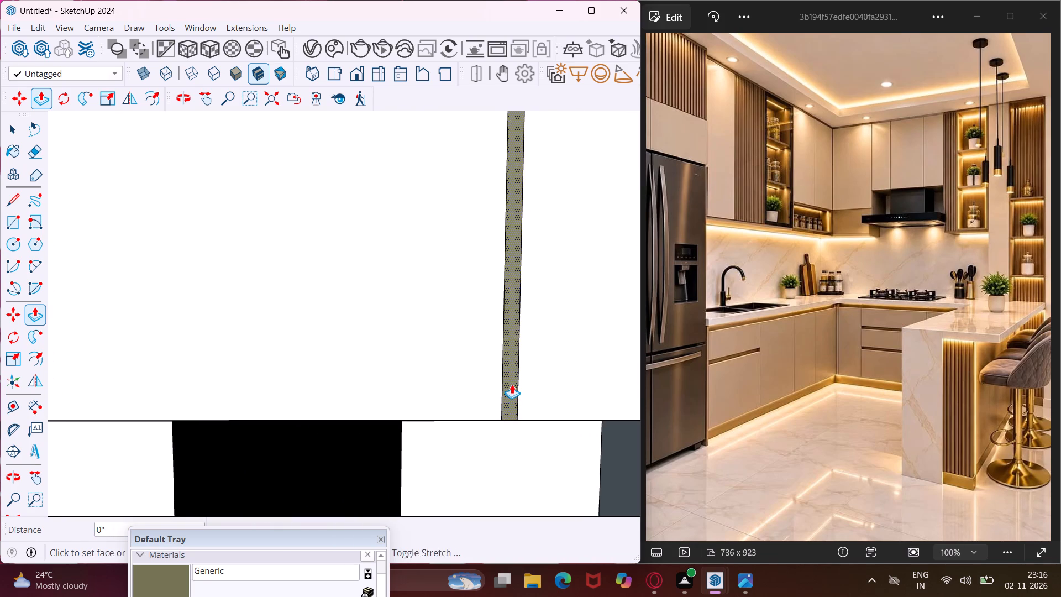
Recess the vertical gap between the doors above the fridge and the horizontal strip under the slatted panel by the same 3/4".
scroll(376, 379, down, 6)
scroll(329, 389, down, 12)
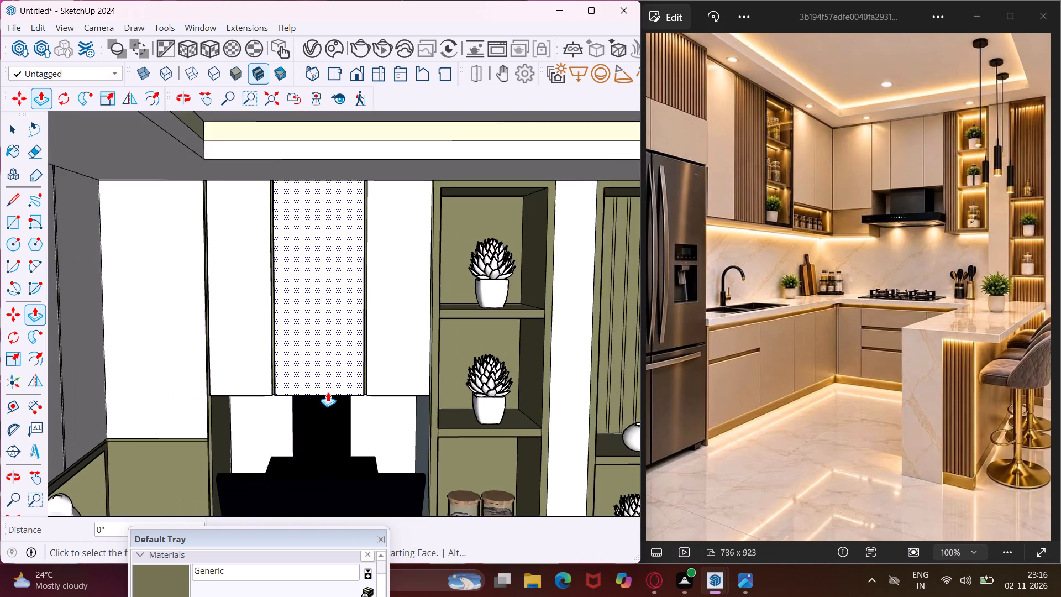
scroll(327, 392, down, 9)
middle_drag(295, 426, 208, 427)
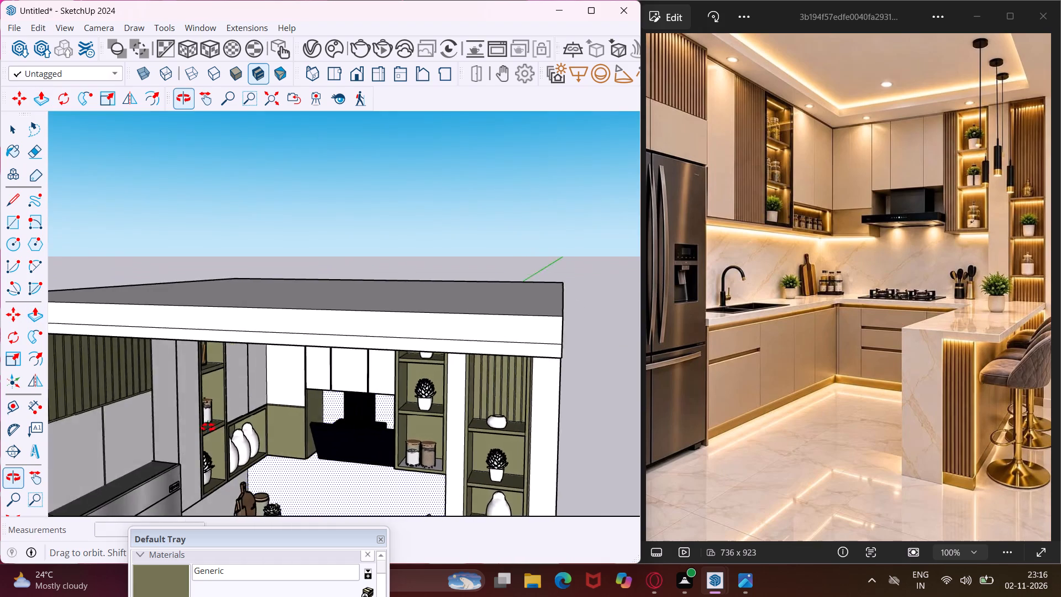
middle_drag(208, 427, 138, 416)
scroll(80, 429, up, 4)
scroll(101, 357, up, 8)
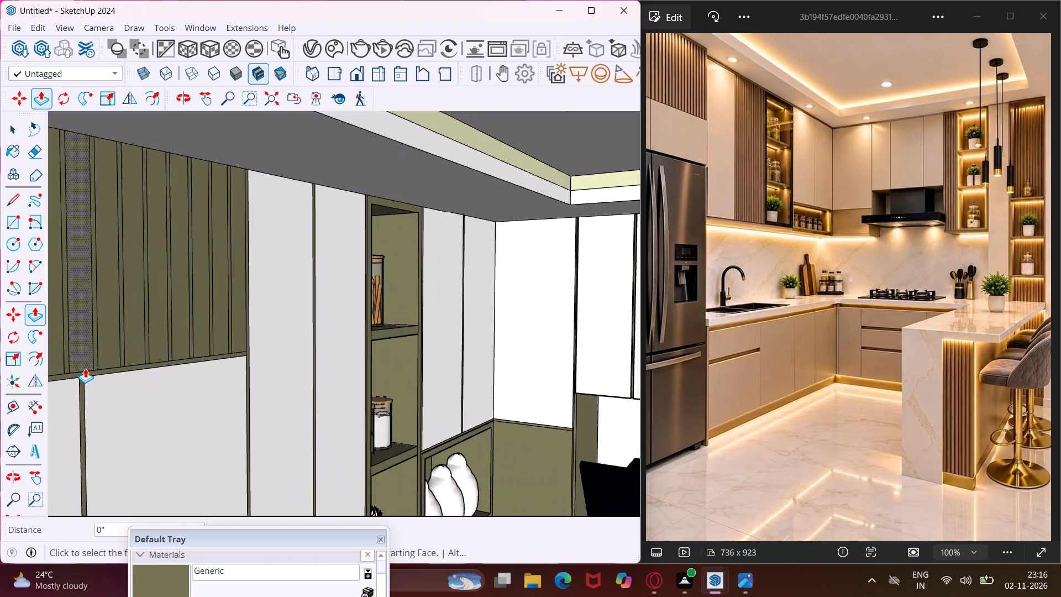
scroll(85, 368, up, 8)
double_click(83, 406)
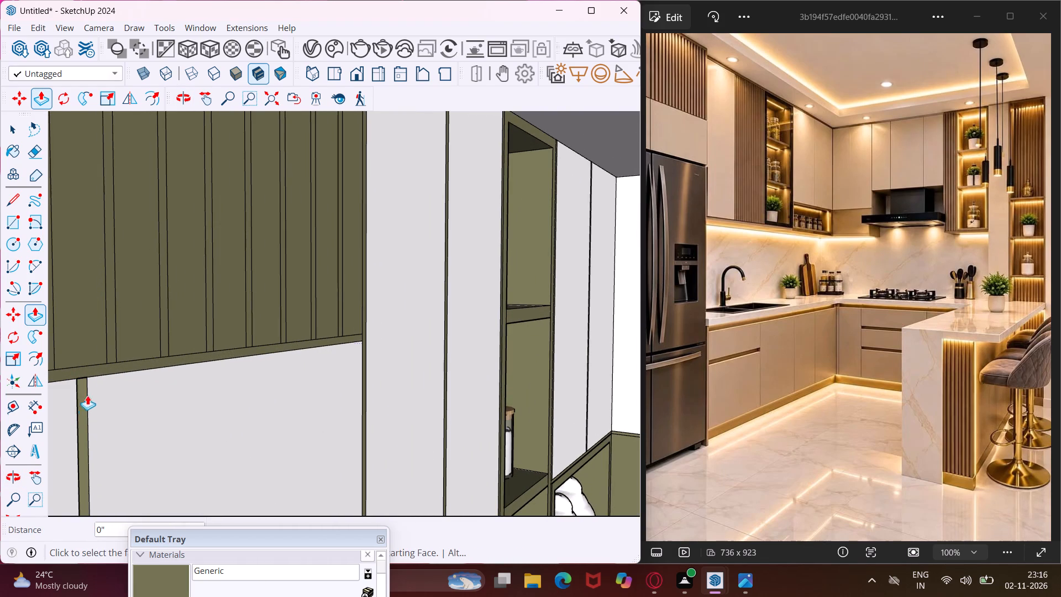
double_click(94, 372)
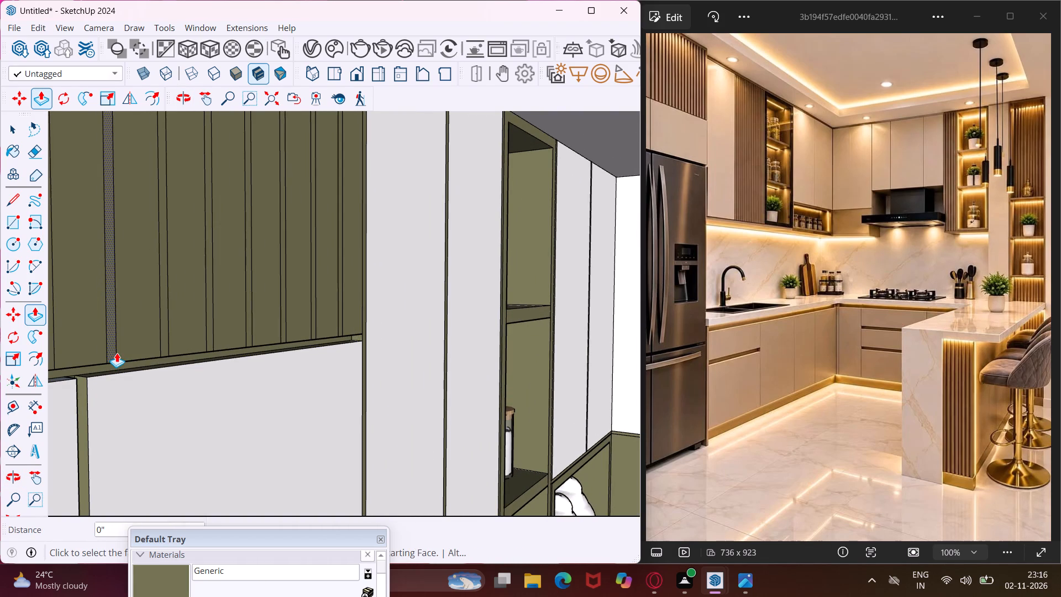
Recess the seven slatted-panel grooves nearest the adjoining tall cabinet by the same 3/4".
double_click(113, 349)
scroll(169, 339, up, 3)
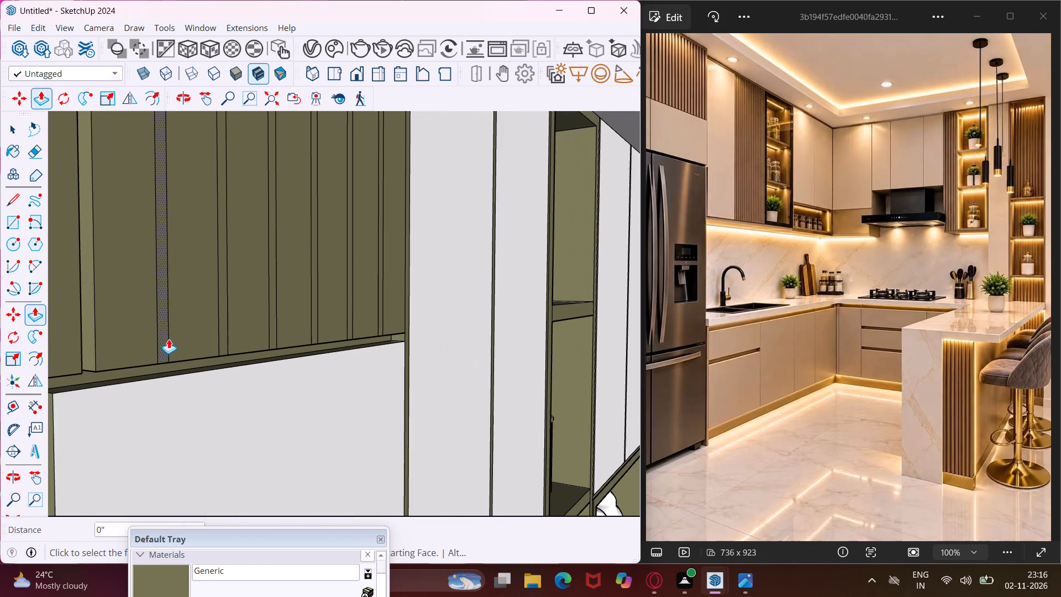
double_click(164, 343)
scroll(222, 333, up, 3)
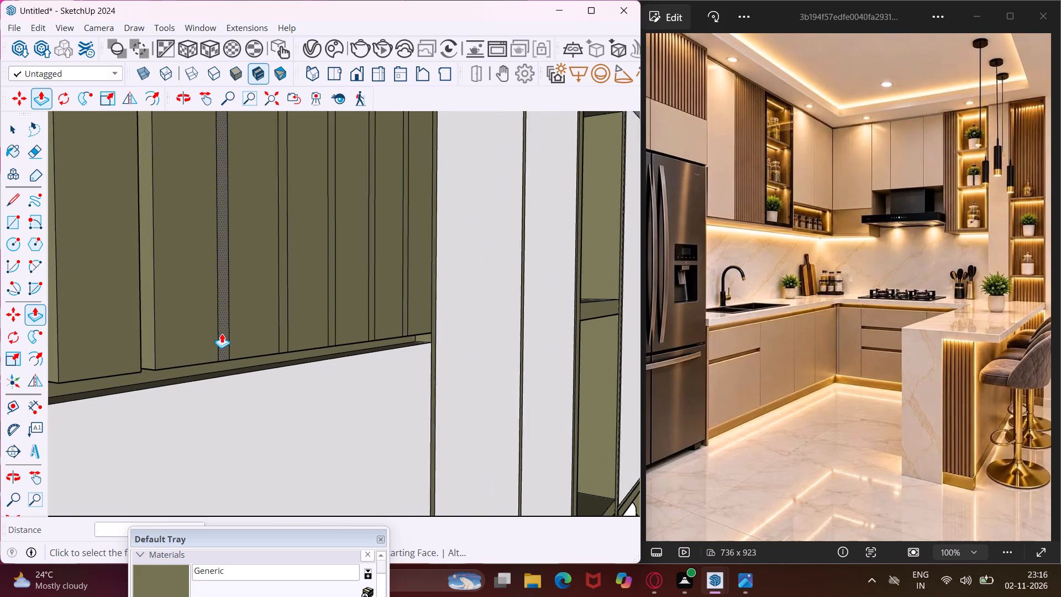
double_click(222, 333)
scroll(285, 336, up, 2)
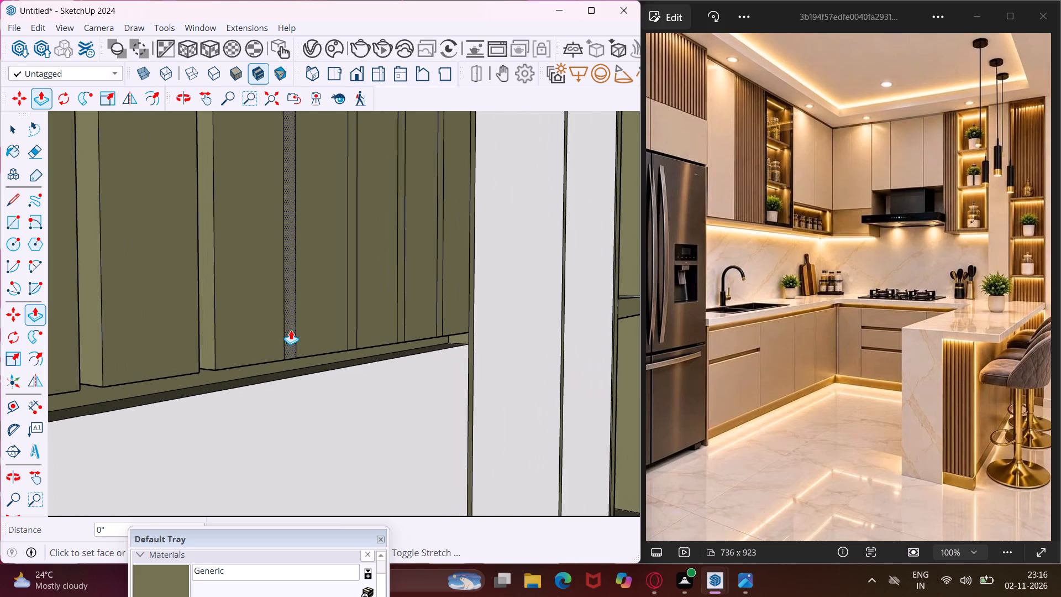
double_click(291, 330)
double_click(351, 329)
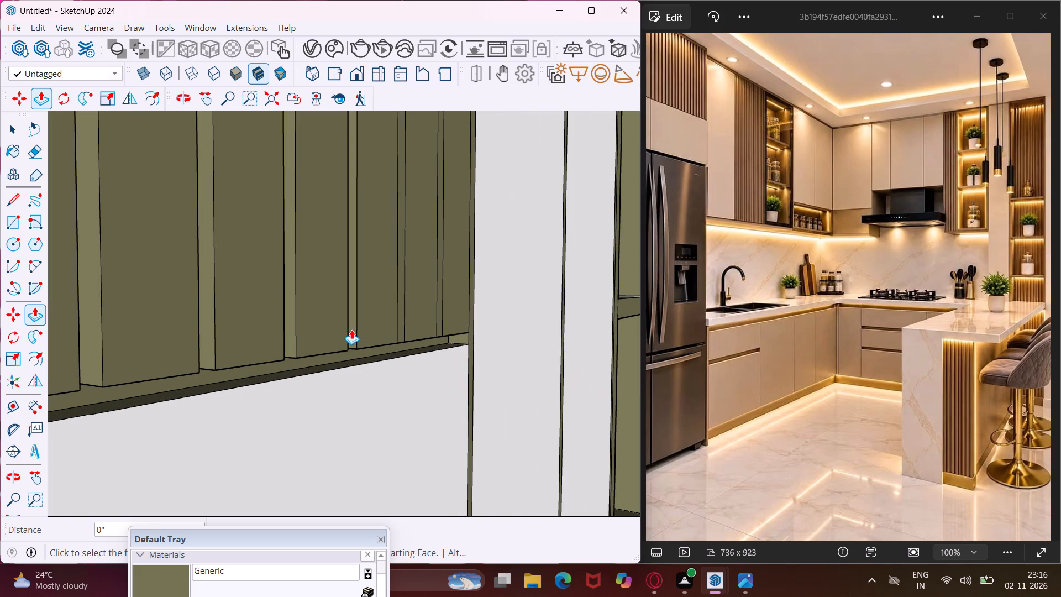
double_click(402, 317)
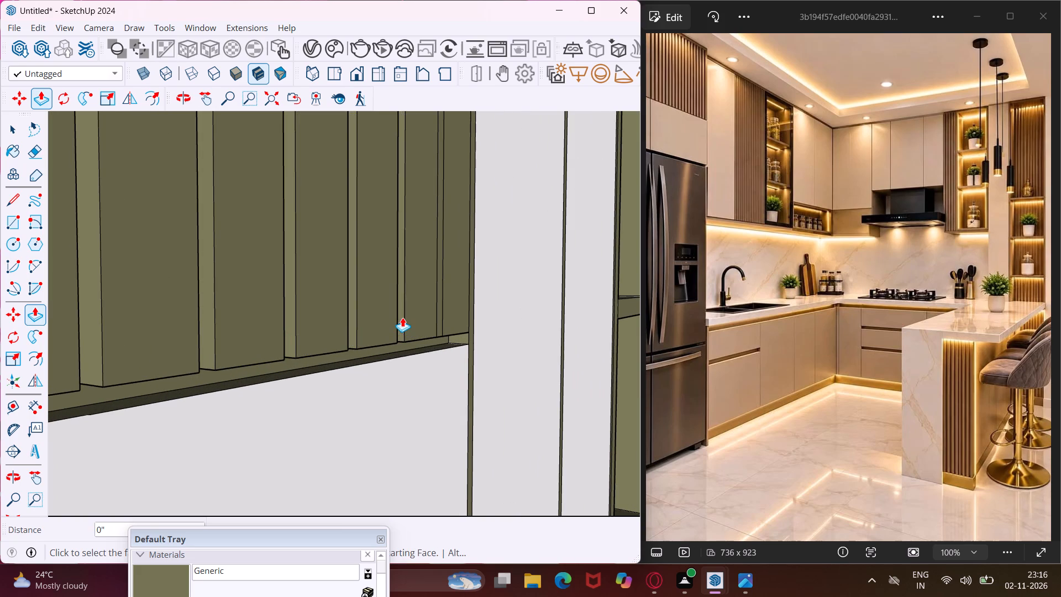
scroll(434, 313, up, 3)
double_click(440, 320)
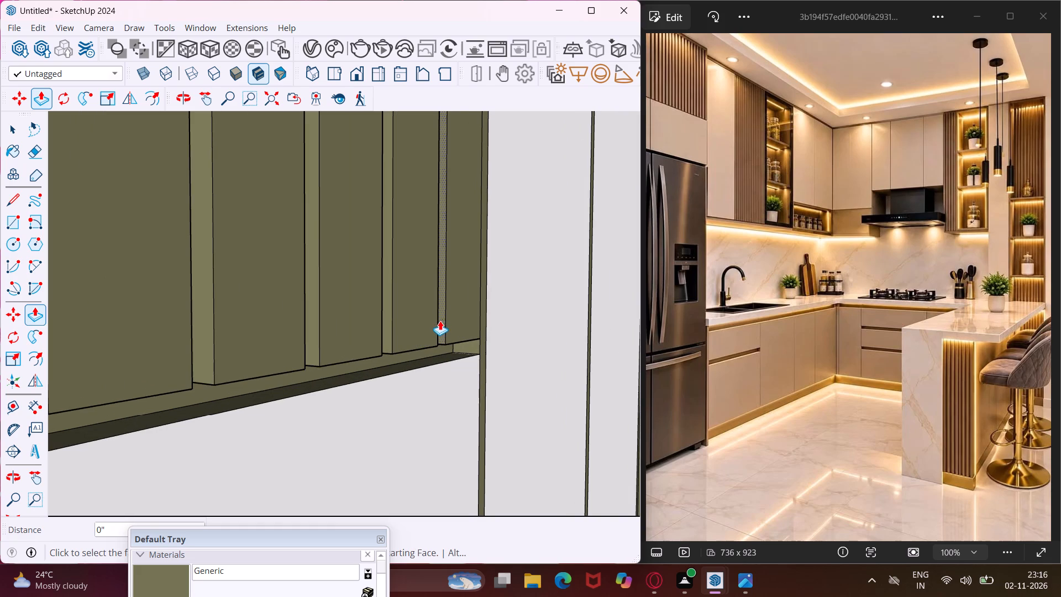
Recess the vertical strip between the slatted panel and the adjoining tall cabinet by the same 3/4".
scroll(497, 341, up, 3)
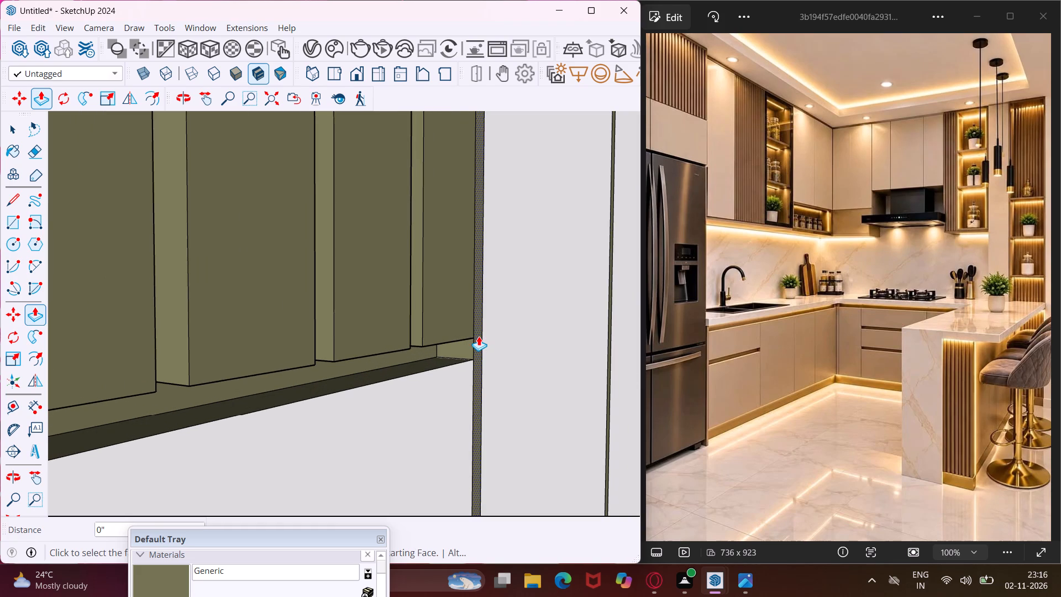
click(479, 336)
click(479, 336)
Recess the remaining grooves toward the outer end of the slatted panel above the fridge by the same 3/4".
scroll(476, 333, down, 11)
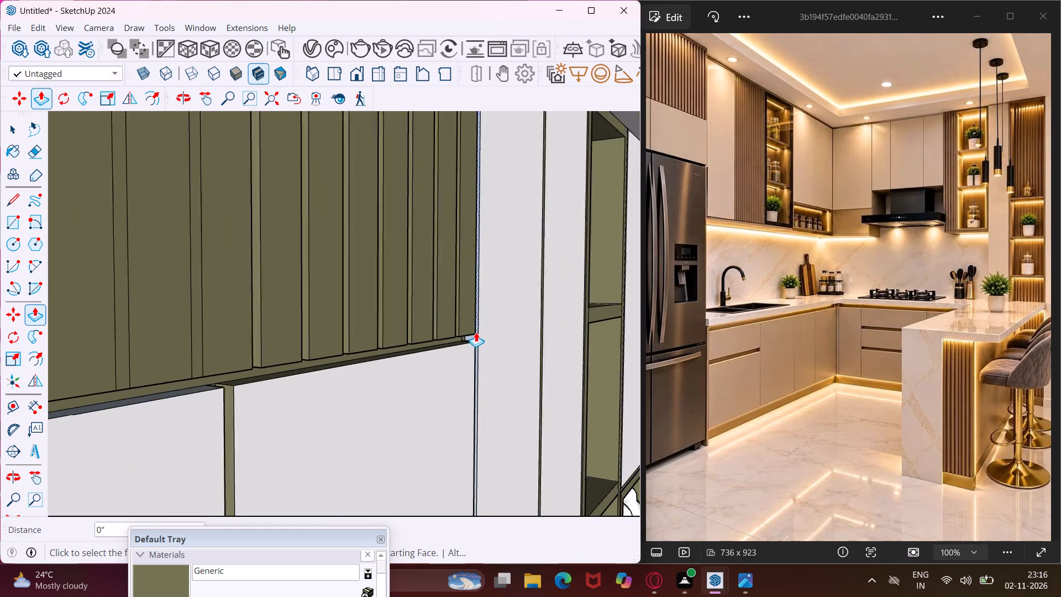
scroll(476, 332, down, 6)
scroll(214, 363, up, 4)
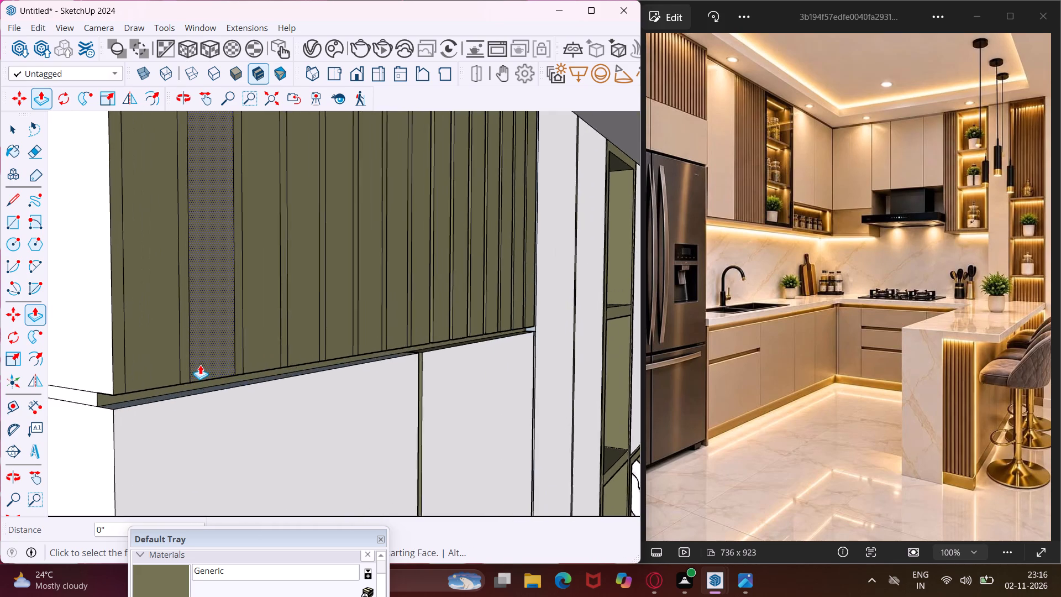
scroll(200, 365, up, 3)
double_click(180, 375)
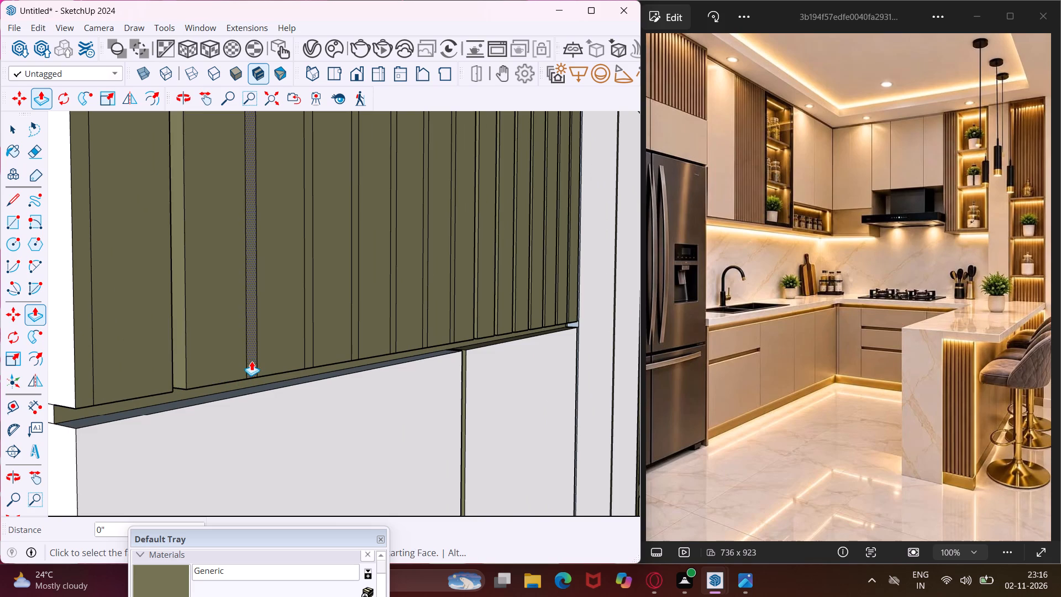
double_click(252, 359)
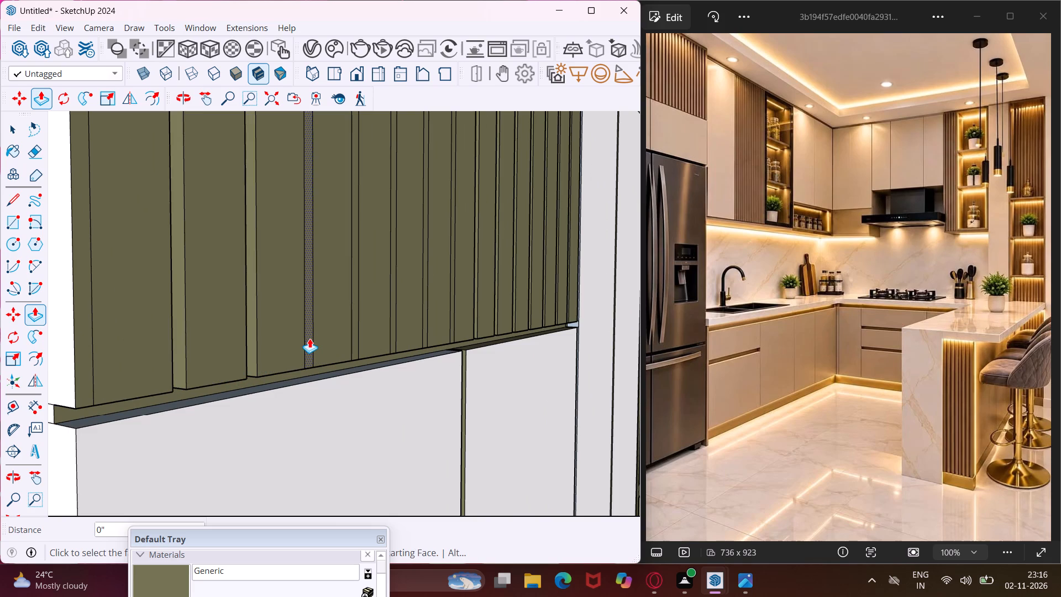
double_click(309, 338)
double_click(355, 323)
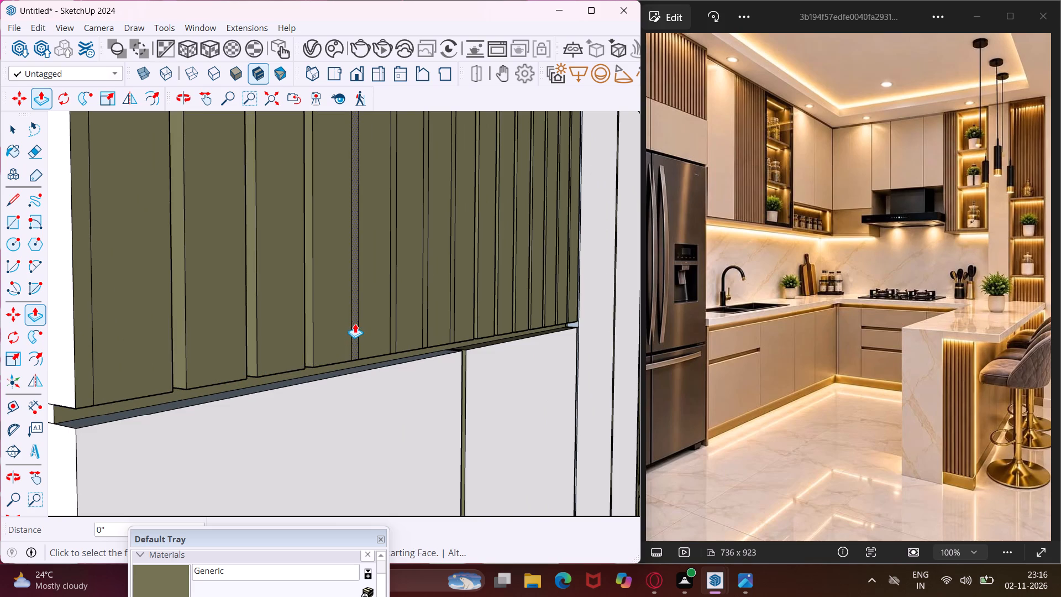
double_click(393, 326)
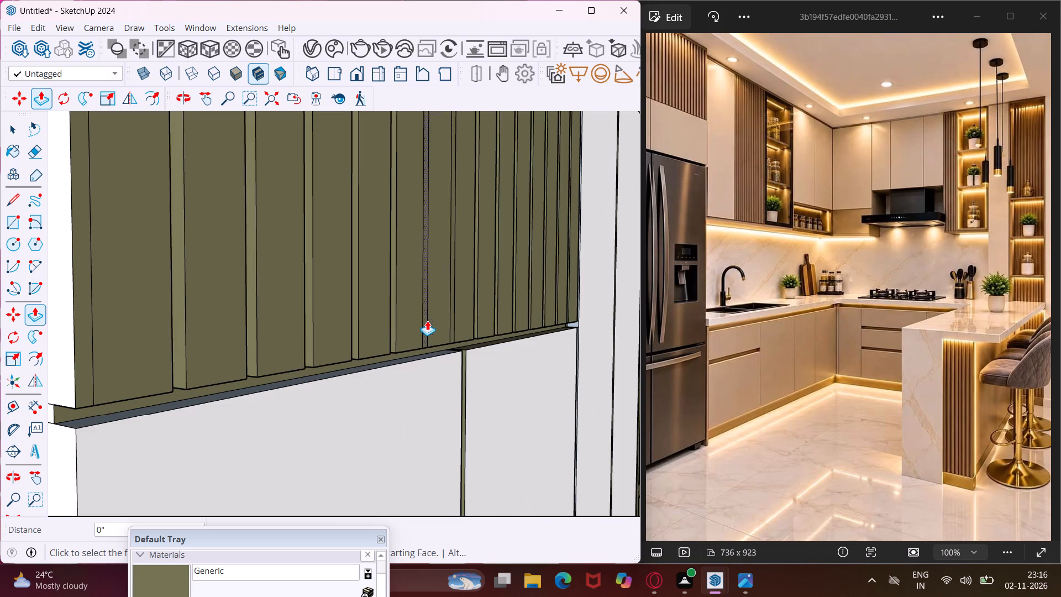
scroll(427, 321, up, 7)
double_click(427, 321)
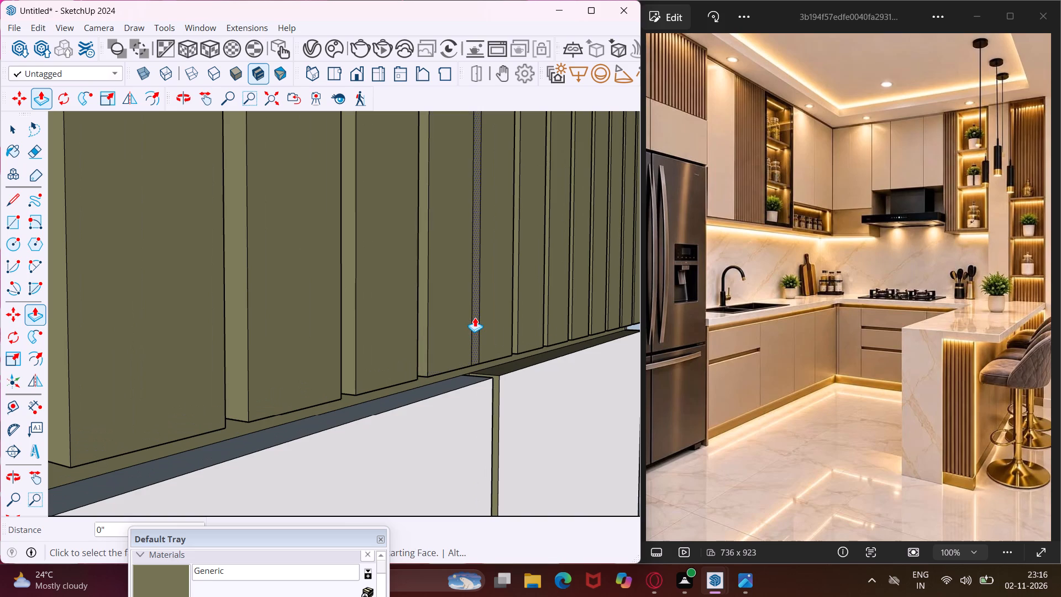
double_click(475, 317)
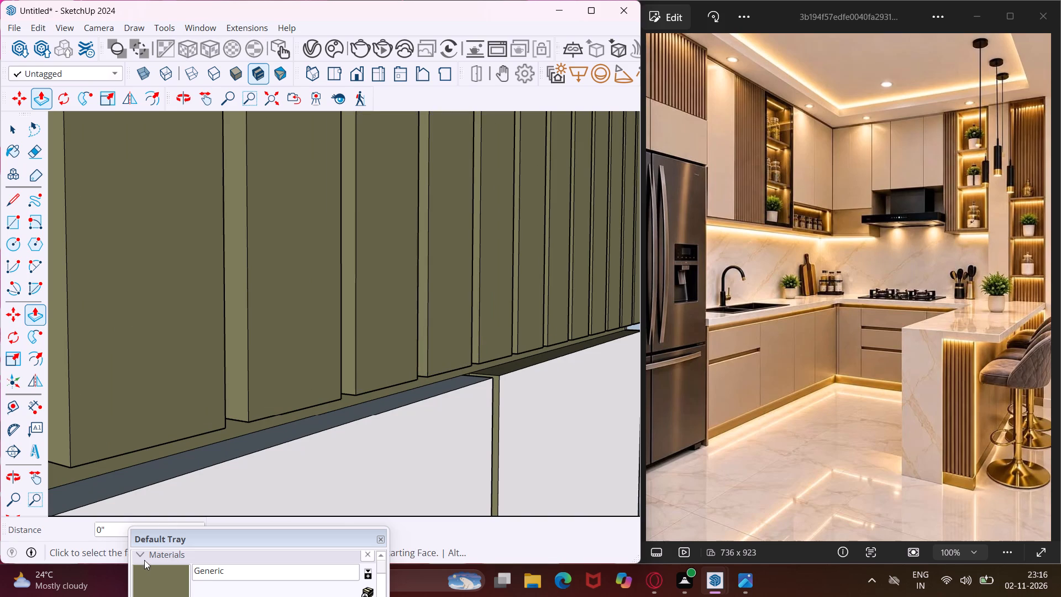
Paint the exposed long edge of the horizontal gap above the outer fridge-side door with Generic.
click(150, 578)
scroll(102, 462, down, 5)
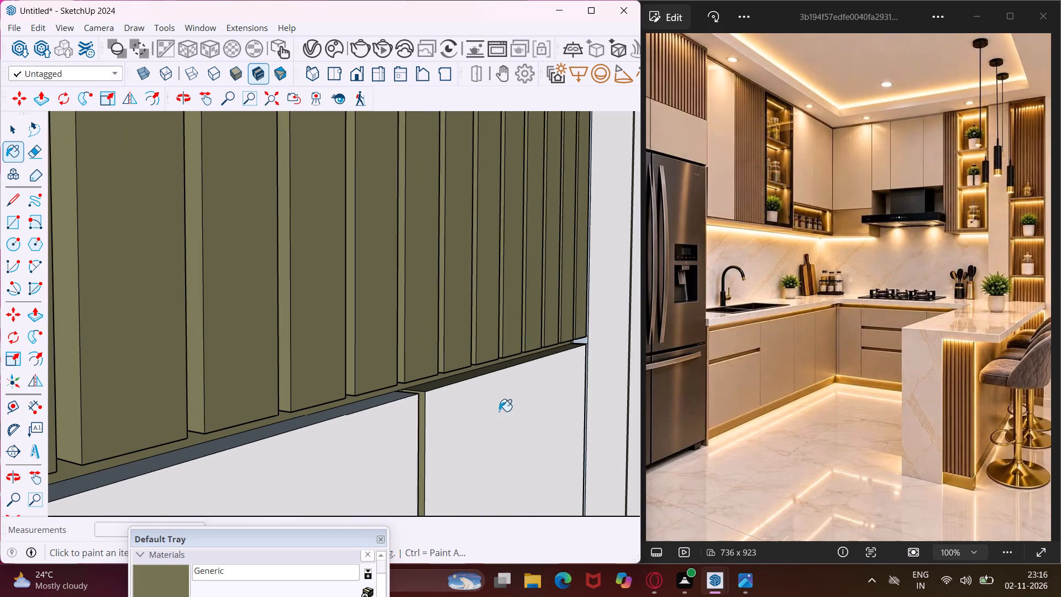
scroll(498, 406, down, 4)
middle_drag(539, 419, 456, 417)
scroll(357, 415, up, 2)
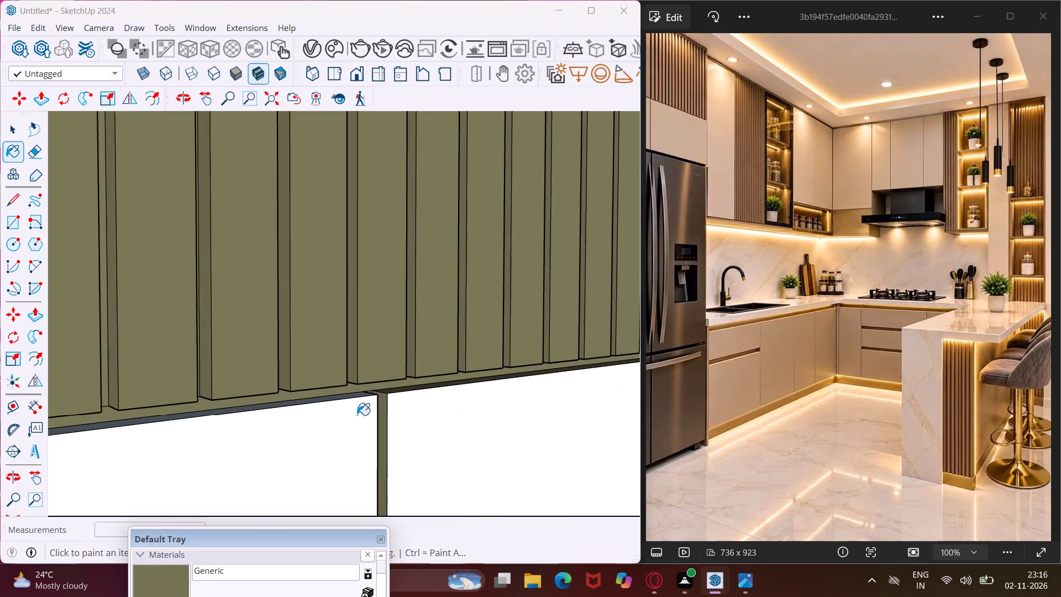
scroll(357, 415, up, 7)
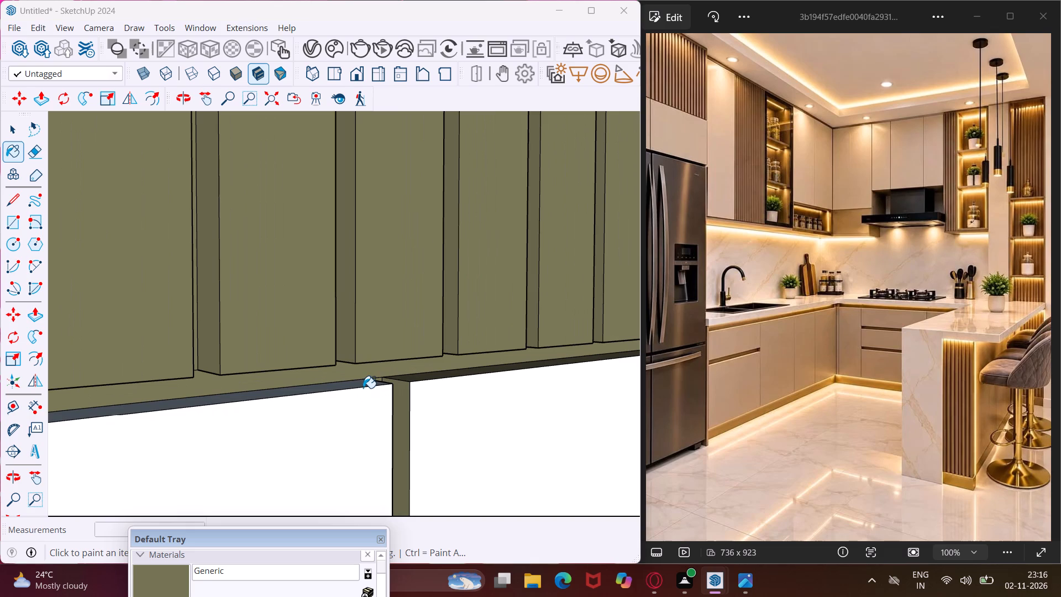
click(363, 387)
Paint the exposed side faces of the vertical gap between the slatted panel, the door below and the tall cabinet with Generic.
scroll(191, 393, down, 11)
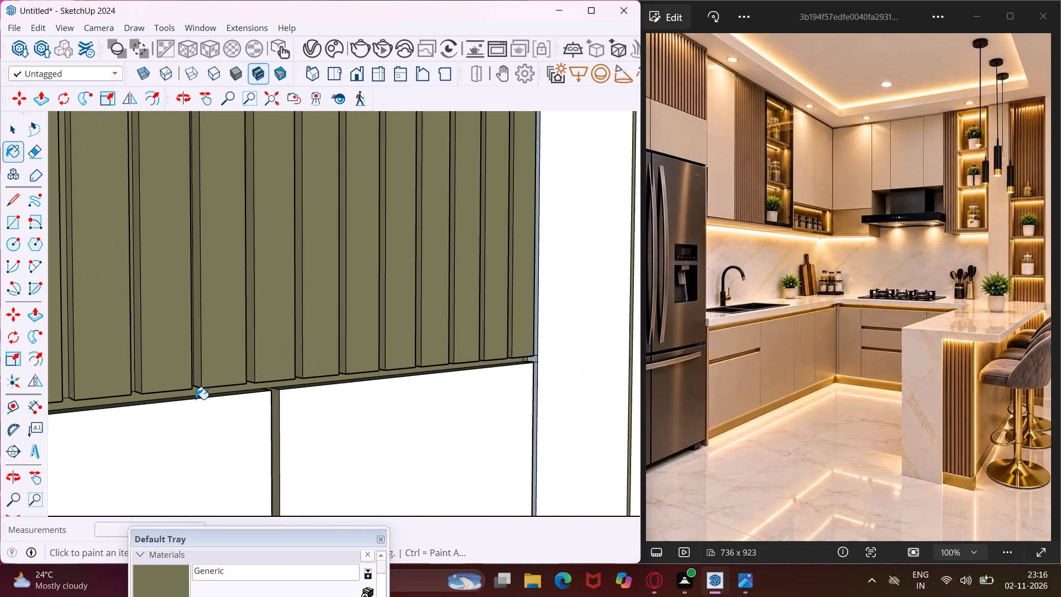
scroll(196, 399, down, 2)
scroll(489, 374, up, 10)
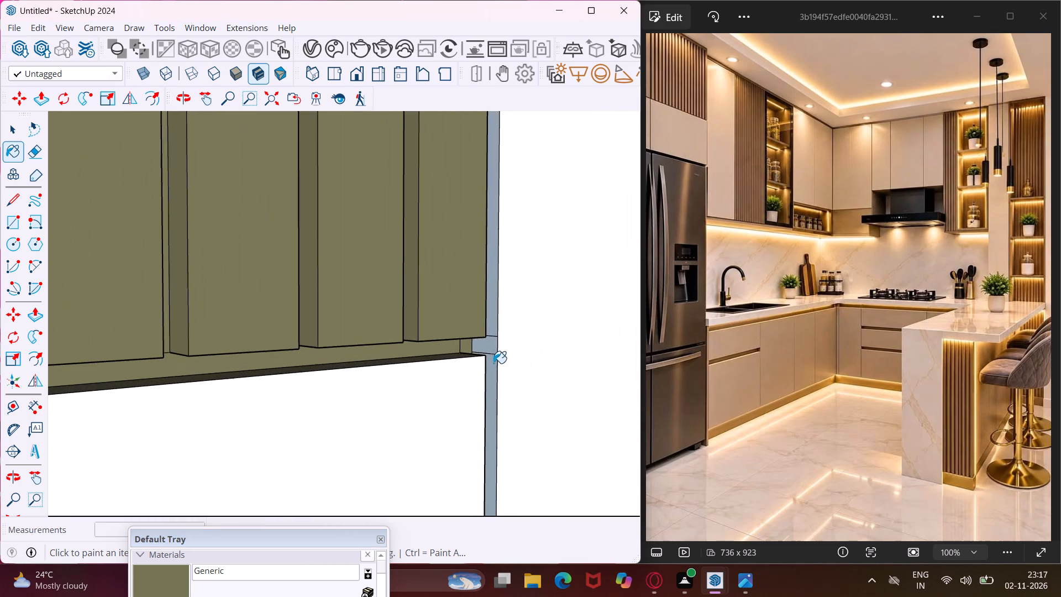
scroll(493, 363, up, 4)
click(486, 323)
click(487, 342)
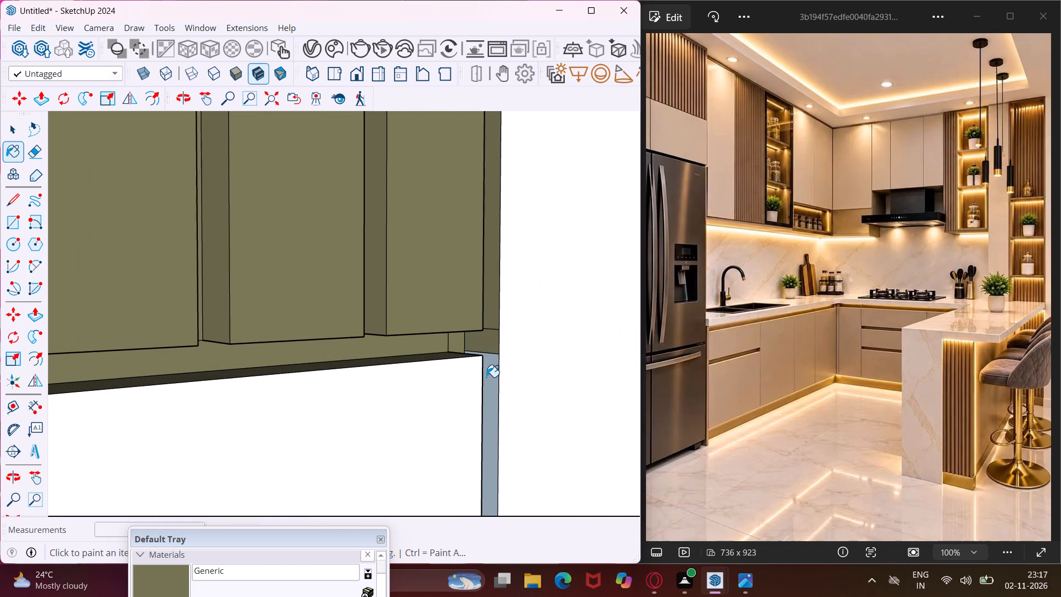
click(486, 377)
middle_drag(482, 375, 81, 384)
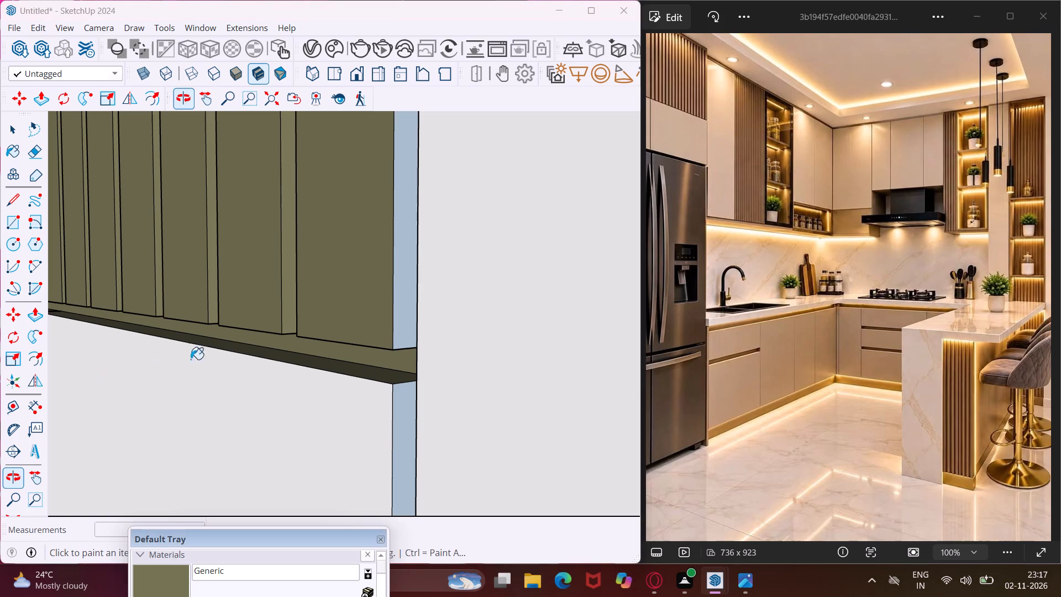
click(402, 325)
click(400, 405)
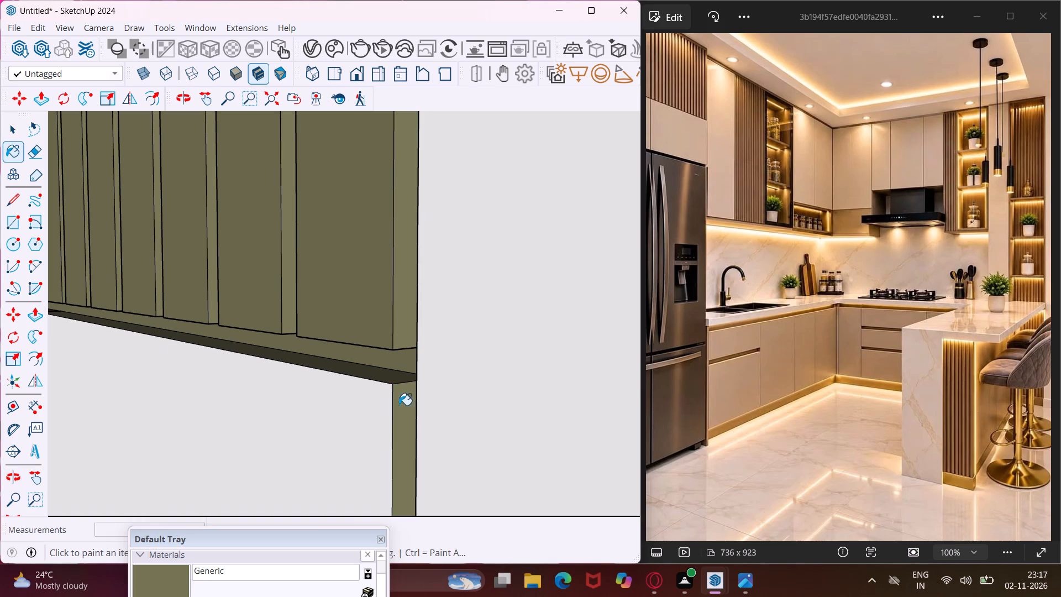
middle_drag(392, 389, 735, 413)
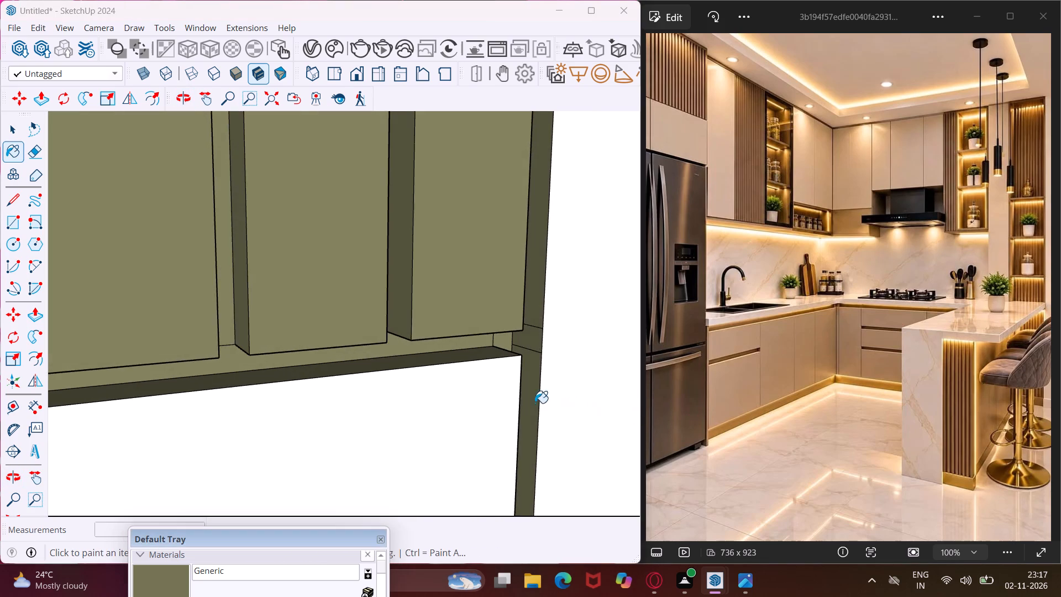
scroll(392, 395, down, 12)
middle_drag(390, 395, 493, 389)
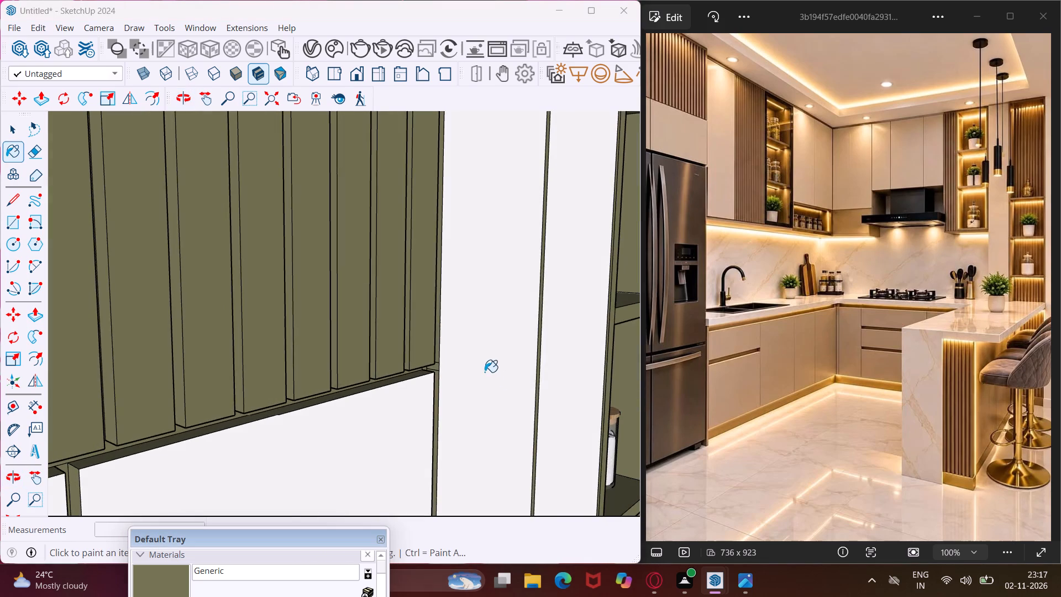
scroll(482, 369, down, 11)
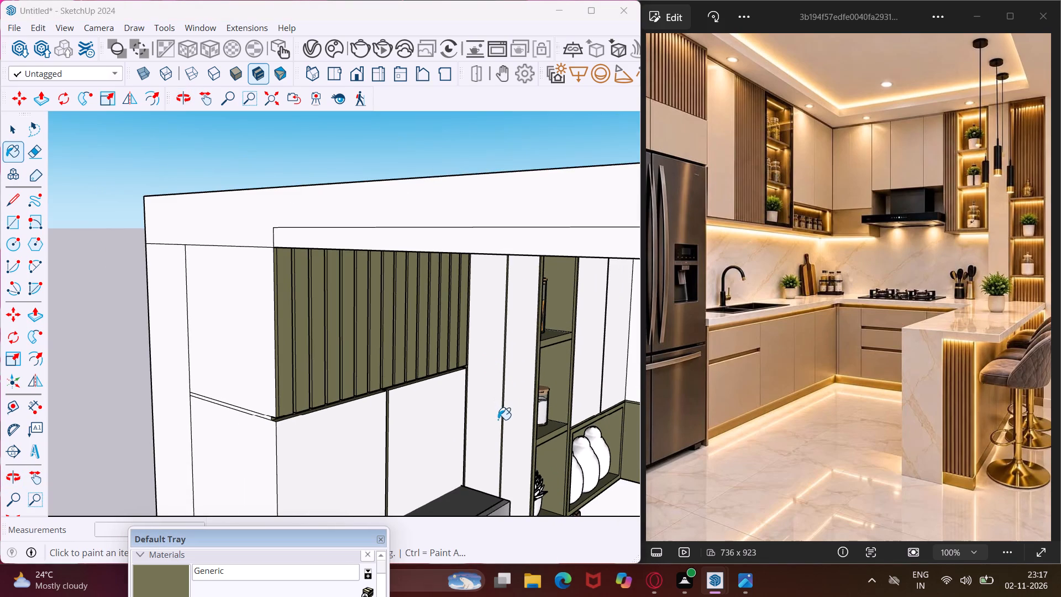
key(Escape)
Recess the vertical strip between the two tall cabinet doors beside the open shelf unit by 0.75".
key(space)
scroll(500, 422, up, 9)
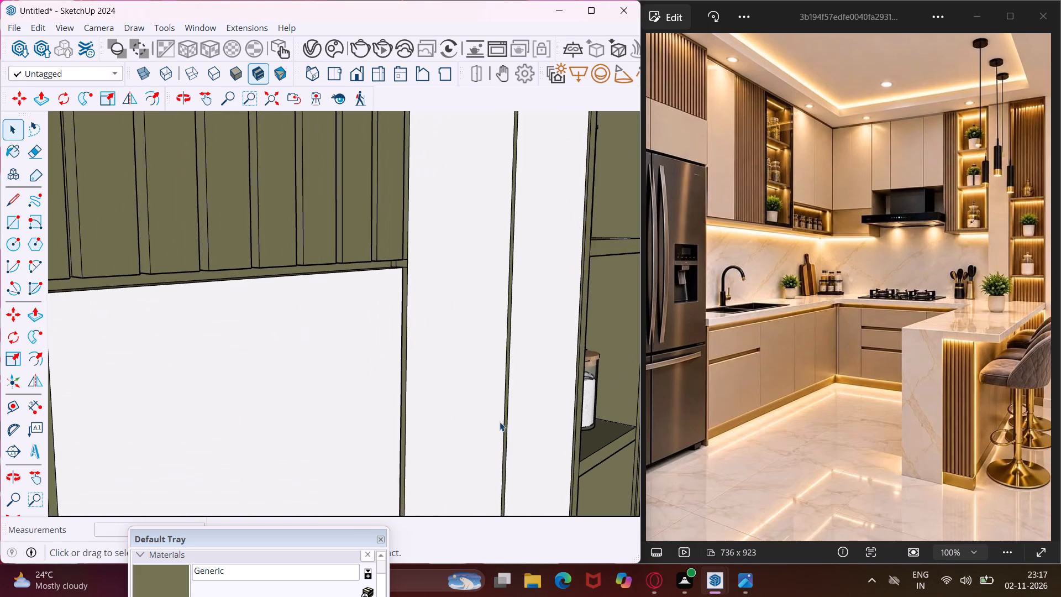
middle_drag(498, 422, 382, 413)
scroll(451, 410, up, 5)
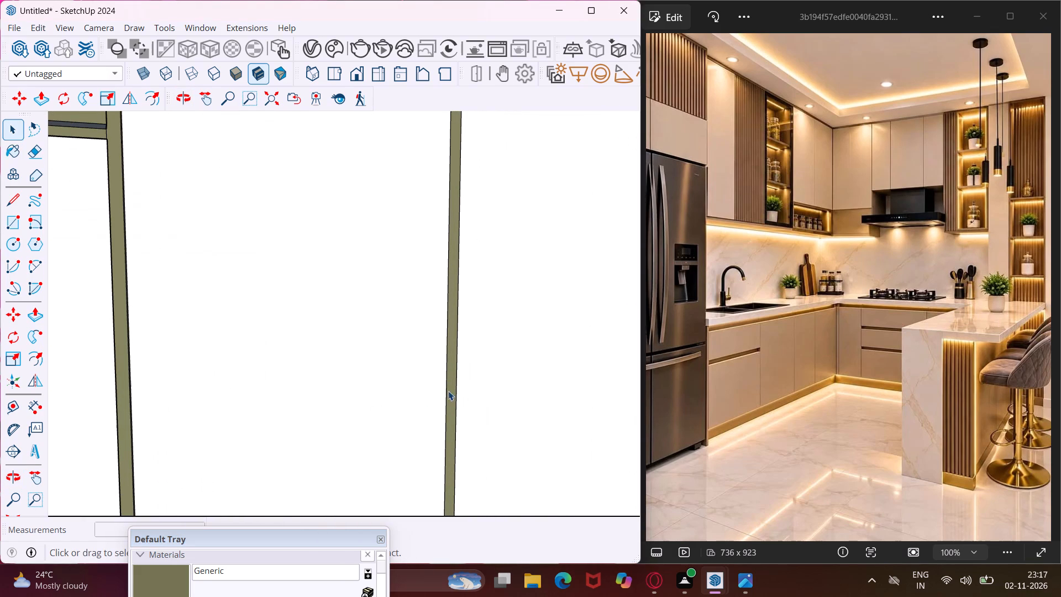
click(451, 397)
key(p)
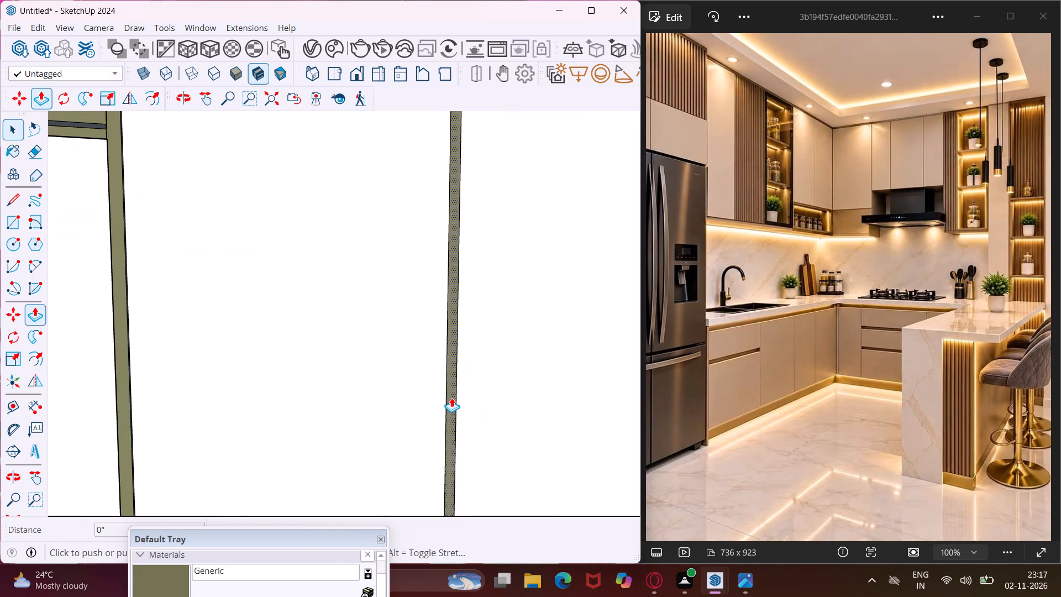
click(451, 397)
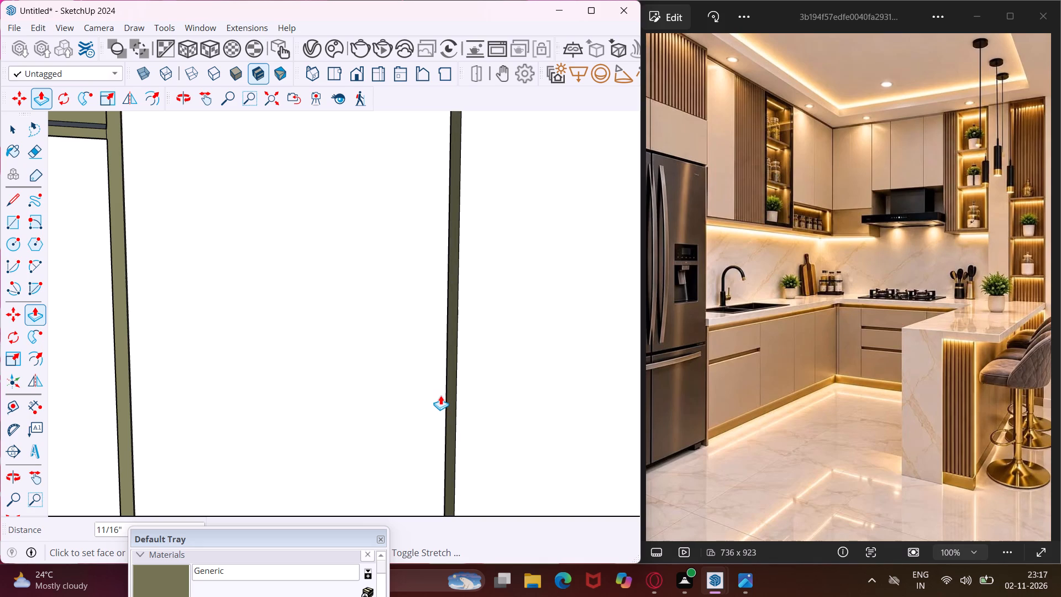
text(.75")
key(Return)
Recess the vertical strip between the last upper door above the hood and the open plant shelves by the same 3/4".
middle_drag(440, 395, 547, 386)
scroll(495, 372, down, 16)
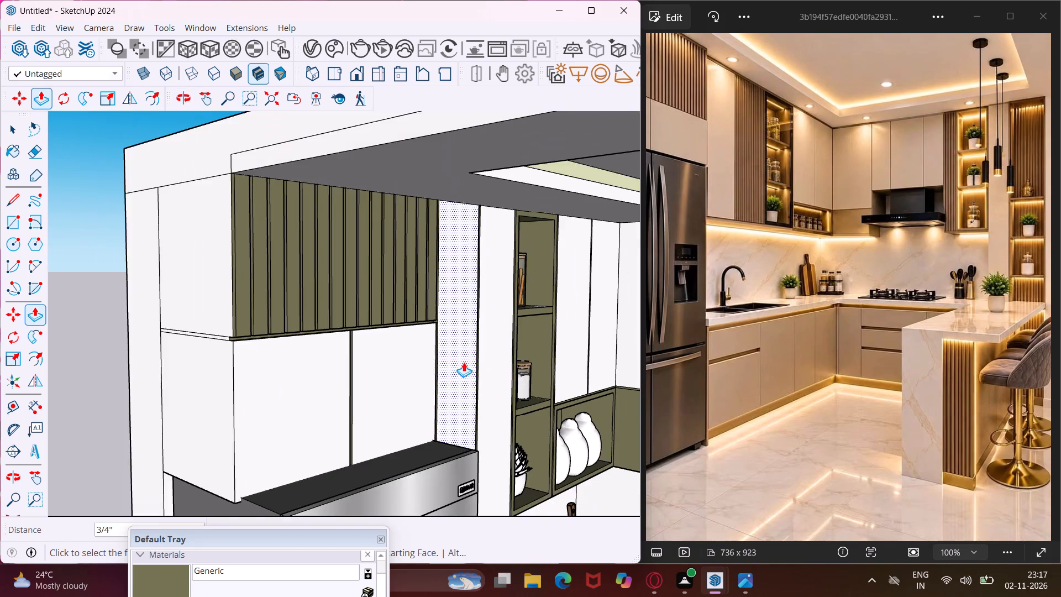
scroll(463, 362, down, 14)
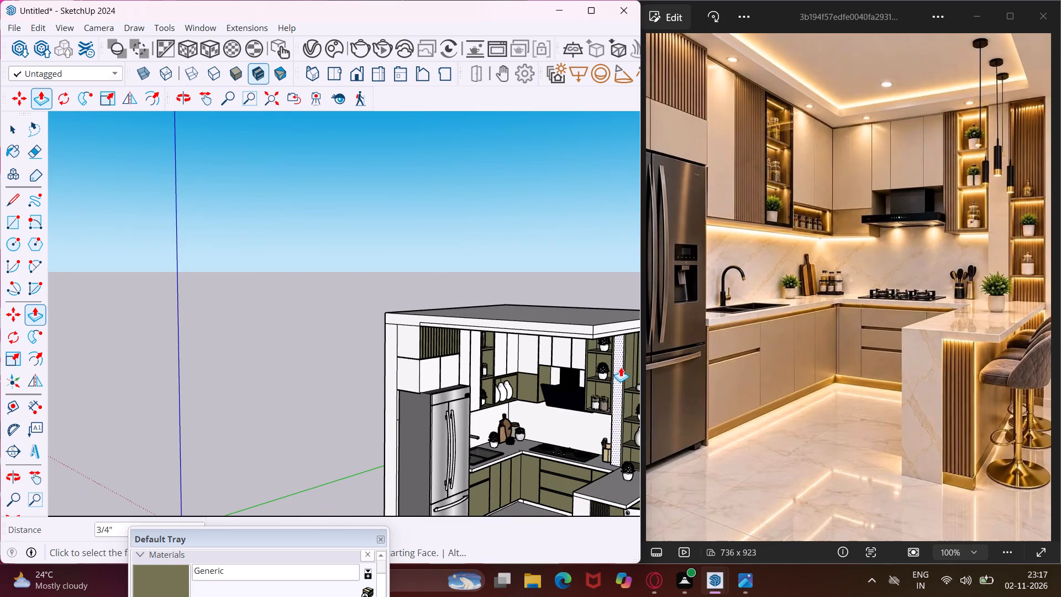
scroll(608, 355, up, 11)
scroll(556, 371, up, 4)
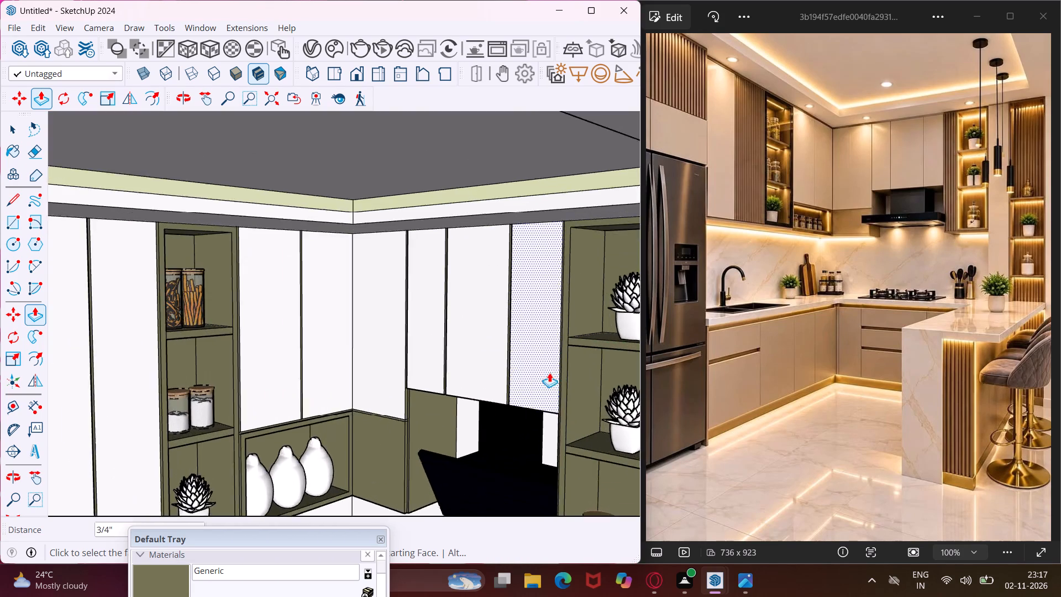
scroll(517, 382, up, 8)
middle_drag(497, 389, 601, 403)
scroll(415, 384, down, 5)
scroll(592, 411, up, 9)
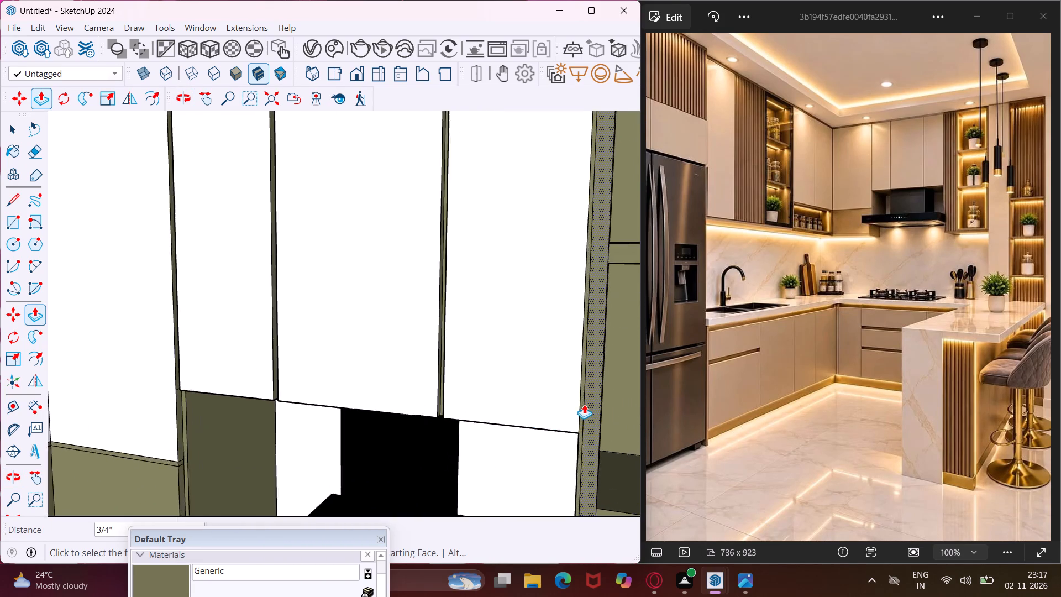
scroll(584, 404, up, 14)
double_click(580, 412)
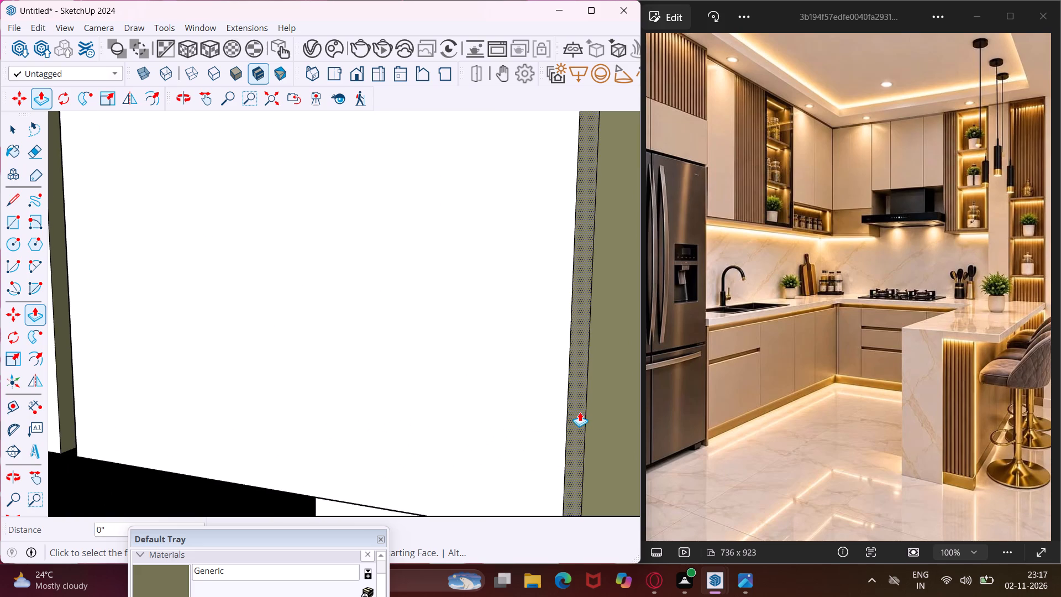
Recess the first seven grooves of the peninsula's slatted panel, starting beside the white end panel, by the same 3/4".
scroll(575, 408, down, 9)
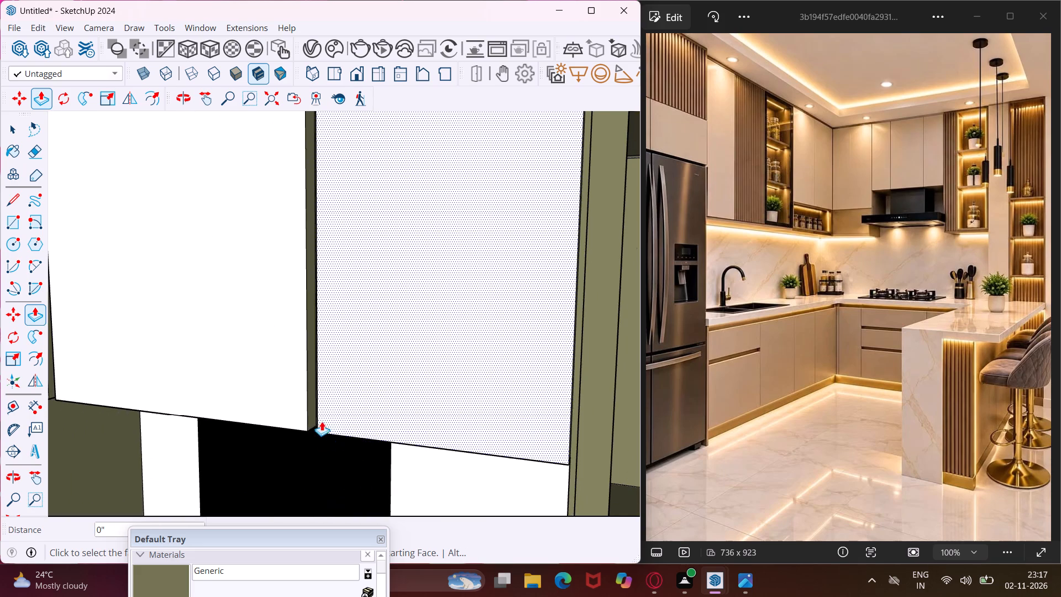
scroll(308, 395, down, 12)
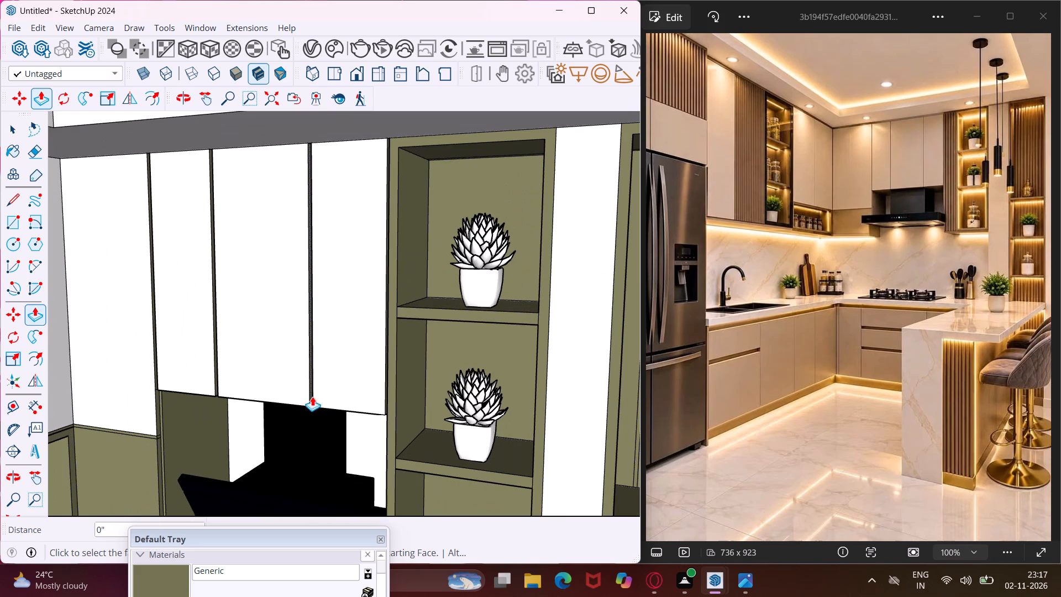
scroll(155, 395, down, 5)
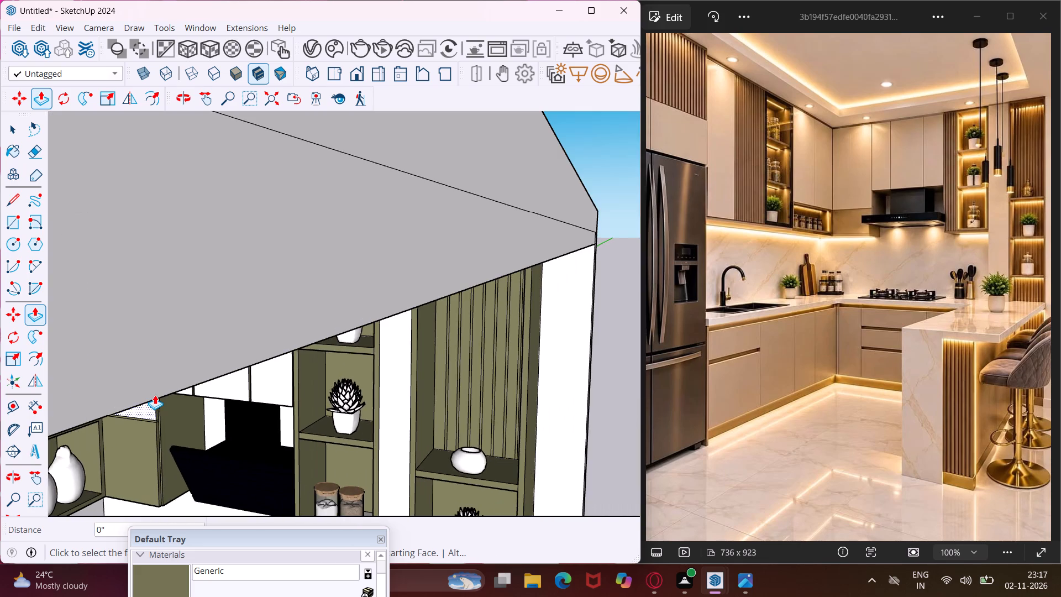
middle_drag(155, 395, 324, 343)
scroll(326, 341, down, 8)
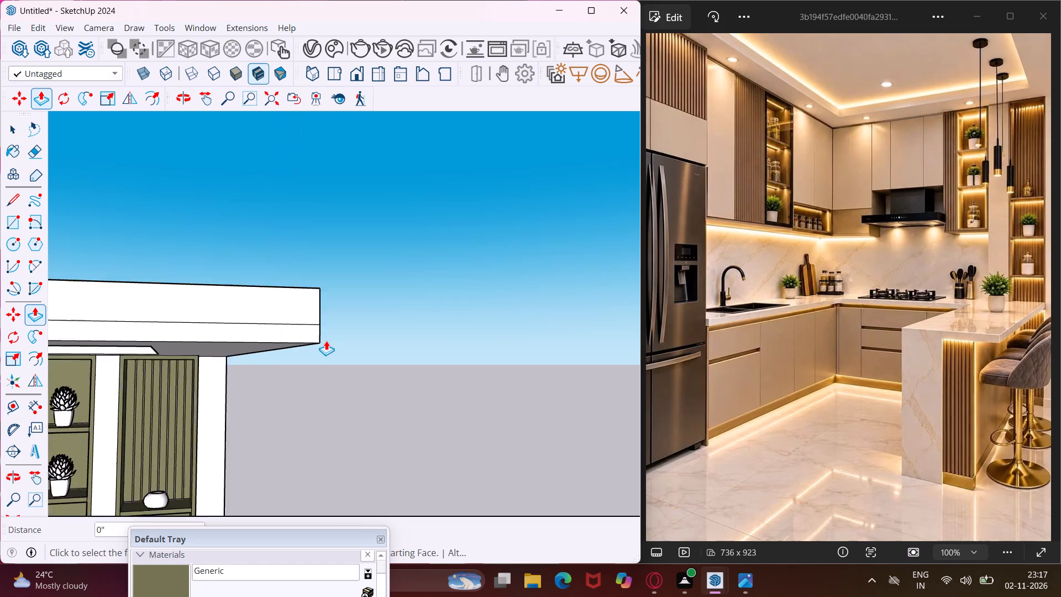
scroll(326, 341, down, 5)
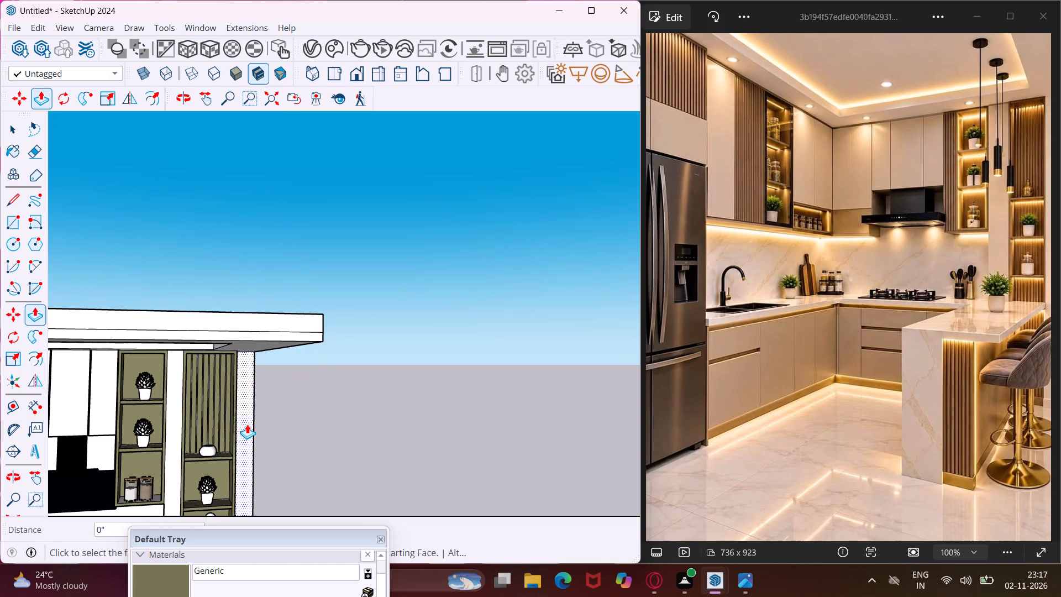
scroll(240, 394, down, 14)
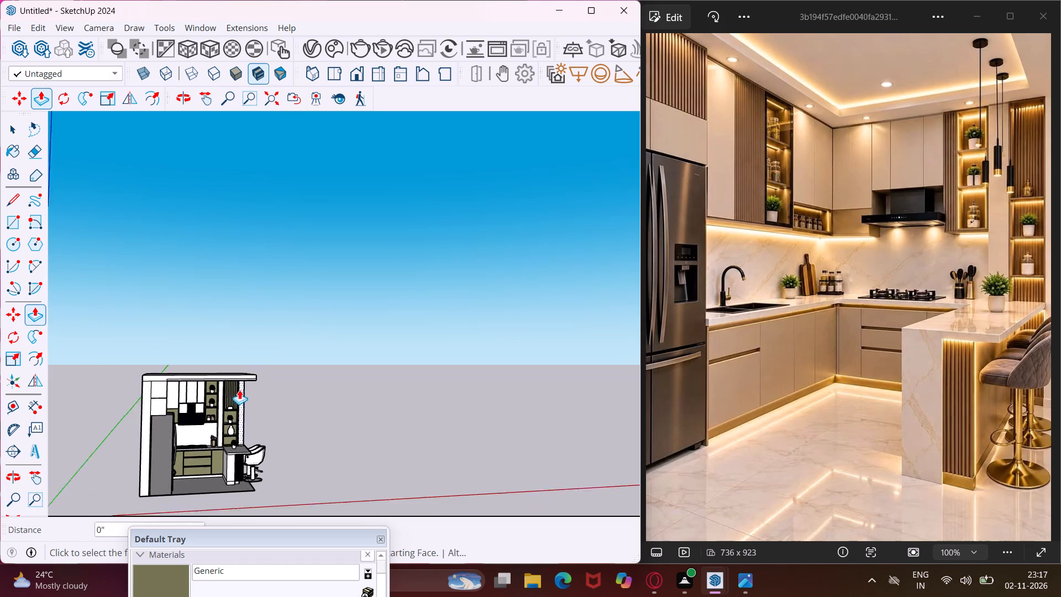
scroll(234, 459, up, 12)
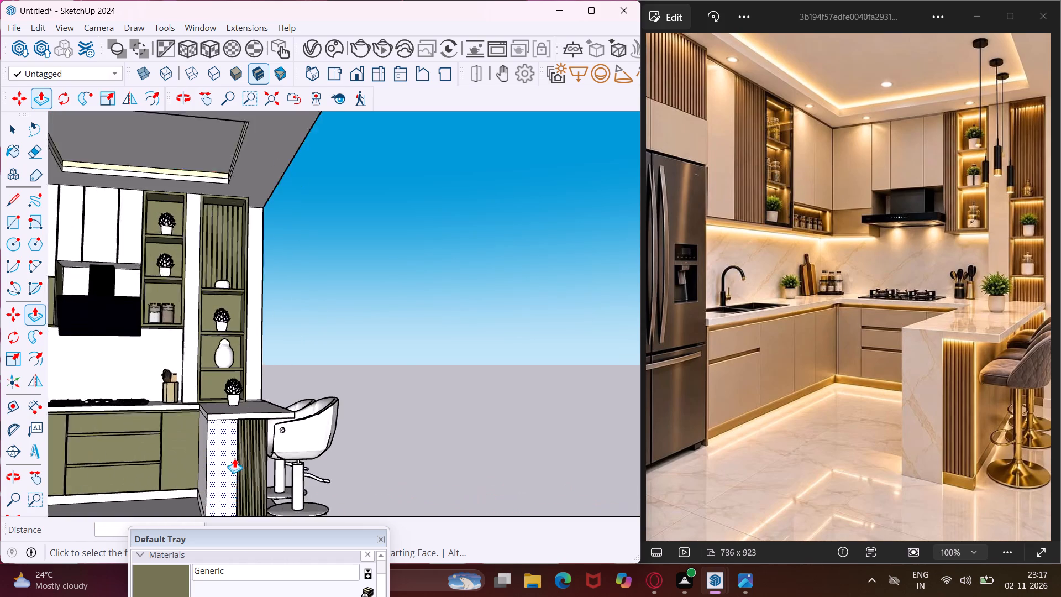
scroll(234, 458, up, 8)
scroll(242, 458, up, 20)
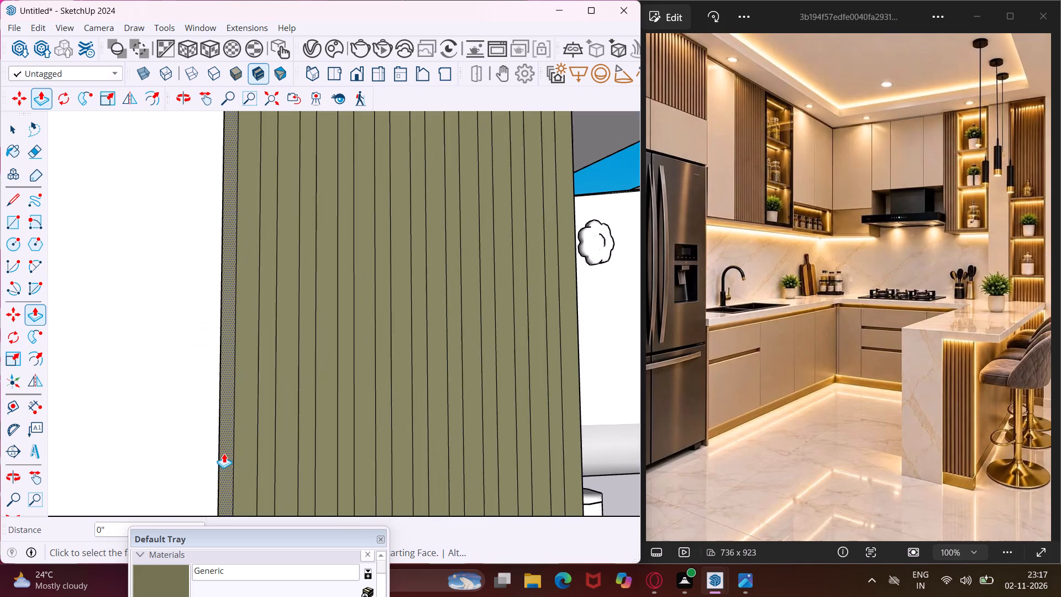
scroll(224, 453, up, 4)
double_click(224, 453)
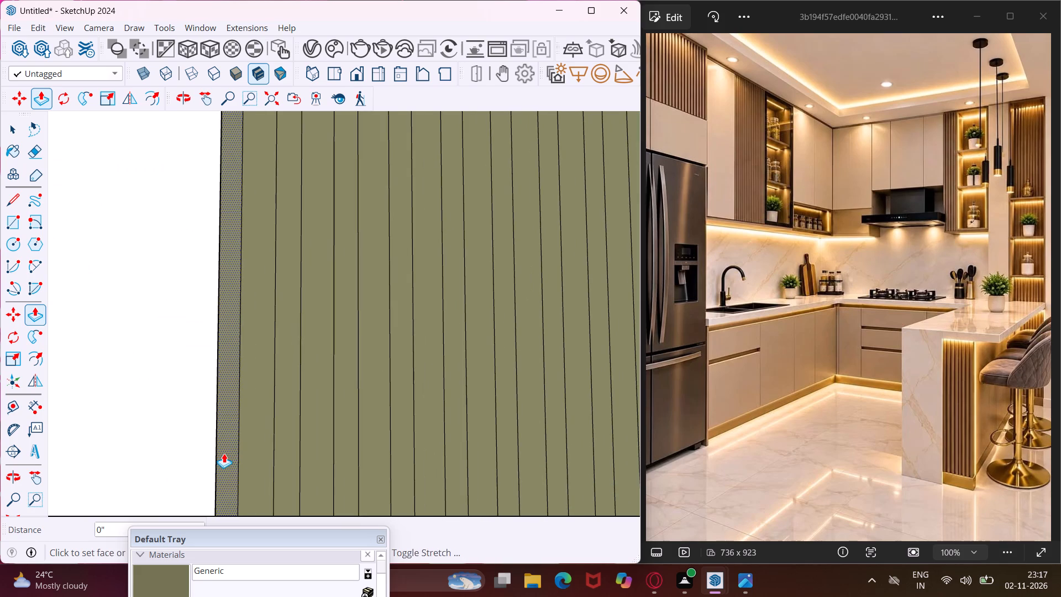
double_click(292, 441)
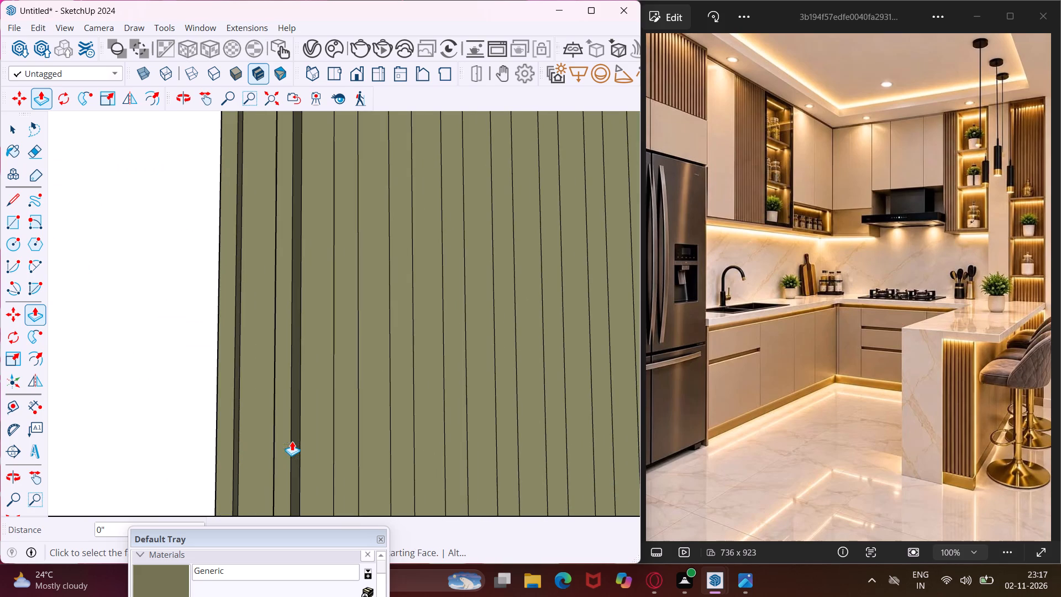
double_click(346, 436)
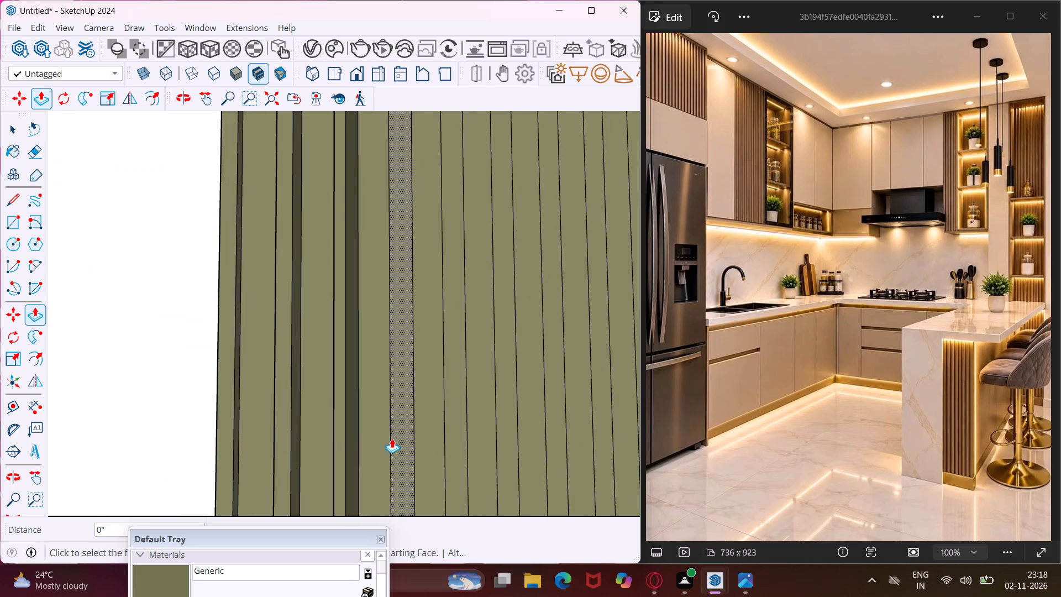
double_click(393, 438)
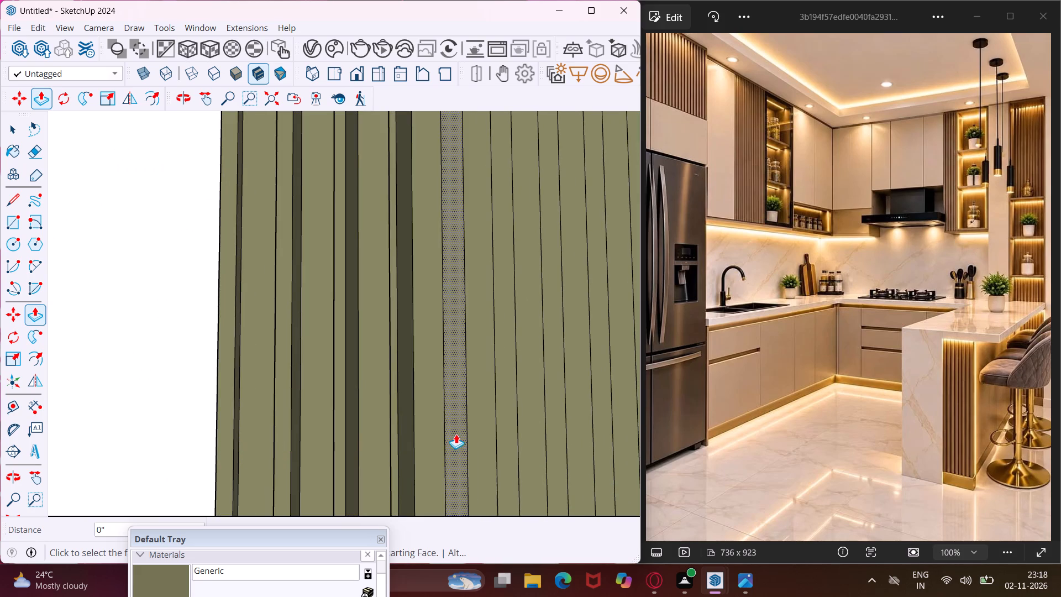
double_click(456, 434)
double_click(508, 437)
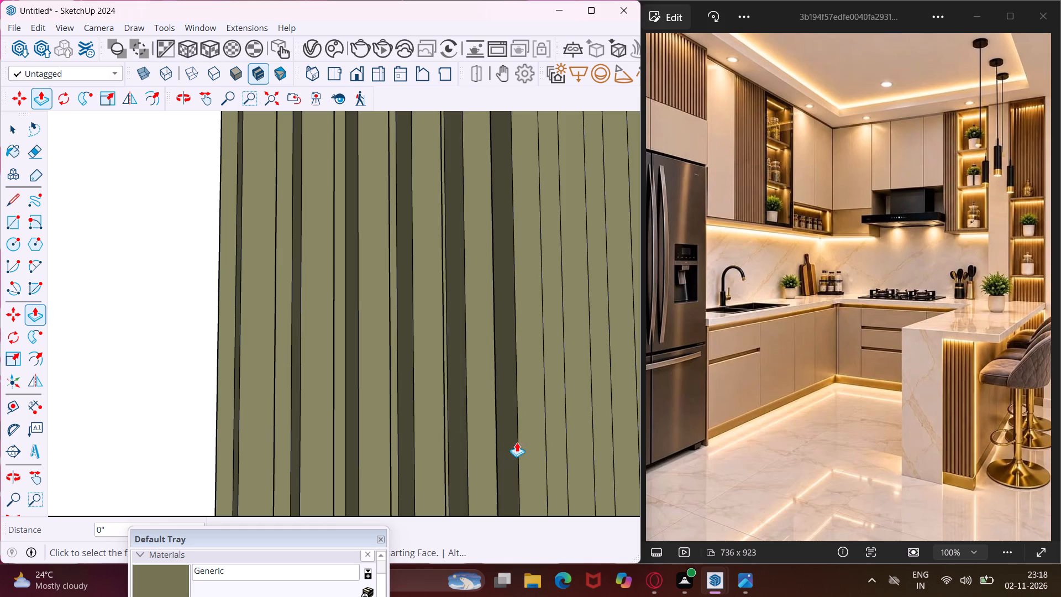
double_click(557, 428)
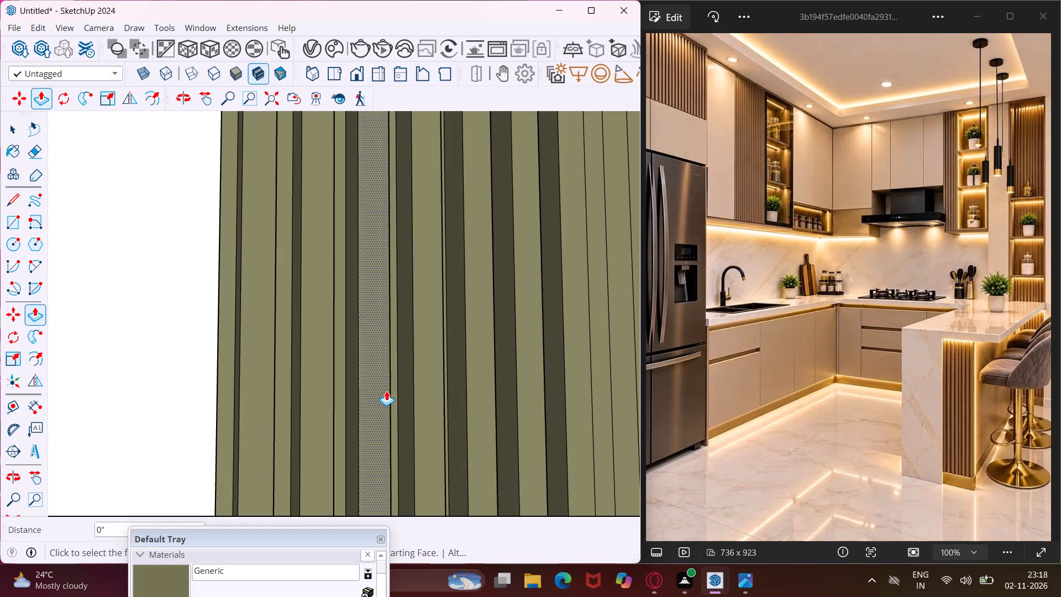
Recess the remaining three grooves toward the bar-stool side of the peninsula's slatted panel by the same 3/4".
scroll(386, 391, down, 5)
scroll(541, 455, up, 6)
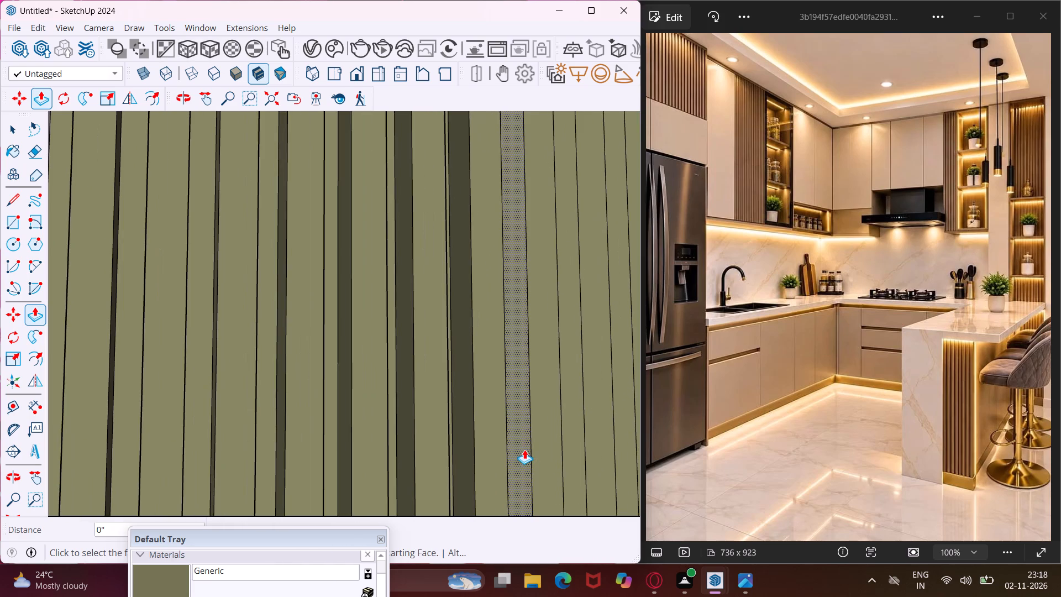
double_click(524, 449)
double_click(580, 436)
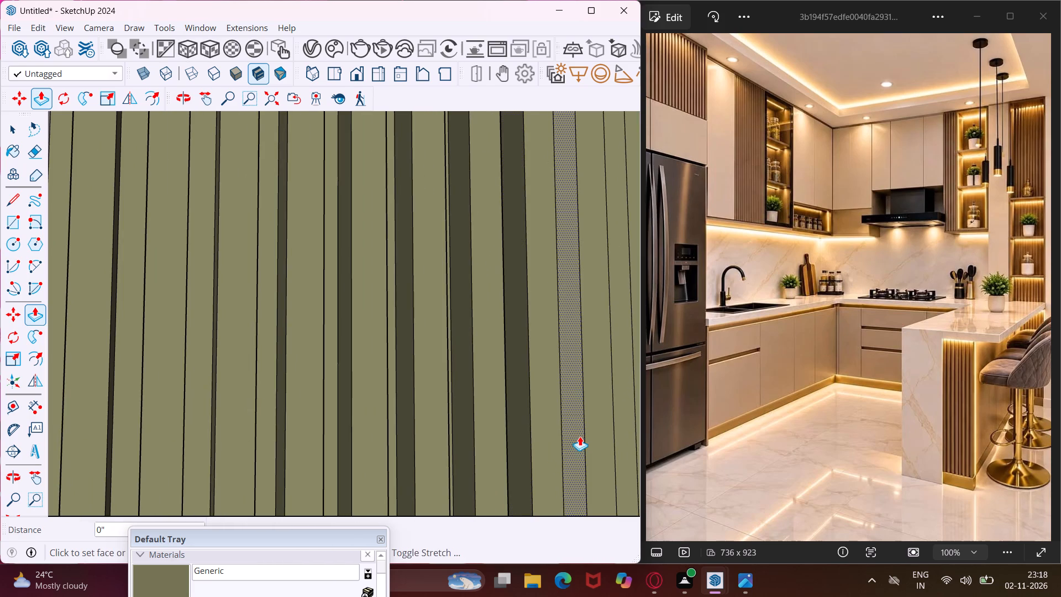
scroll(551, 439, down, 2)
scroll(624, 437, up, 1)
double_click(612, 433)
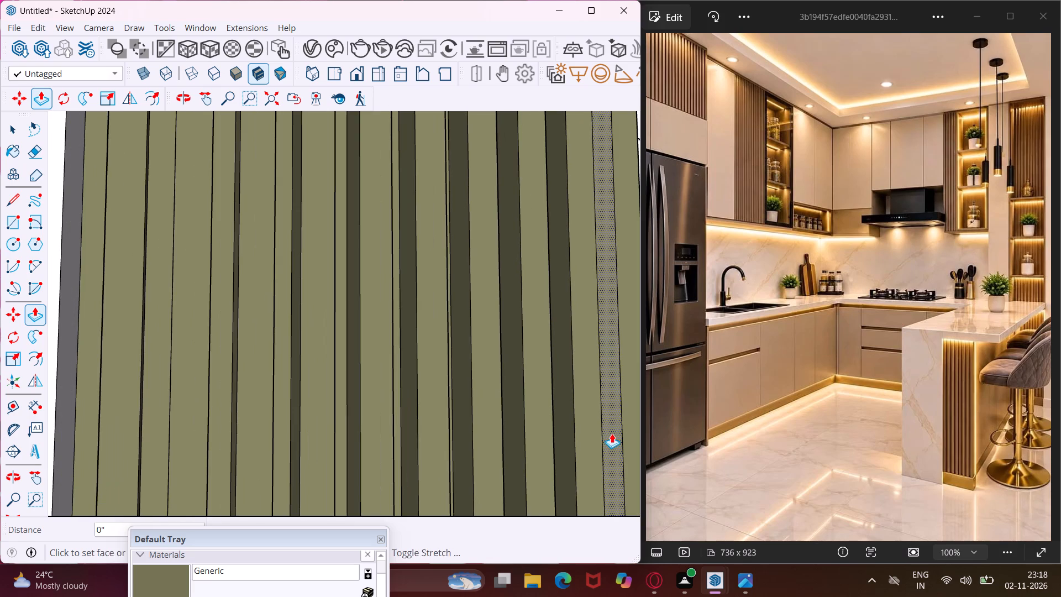
Recess the seven grooves of the slatted back panel in the tall shelf niche behind the peninsula by the same 3/4".
scroll(427, 446, down, 16)
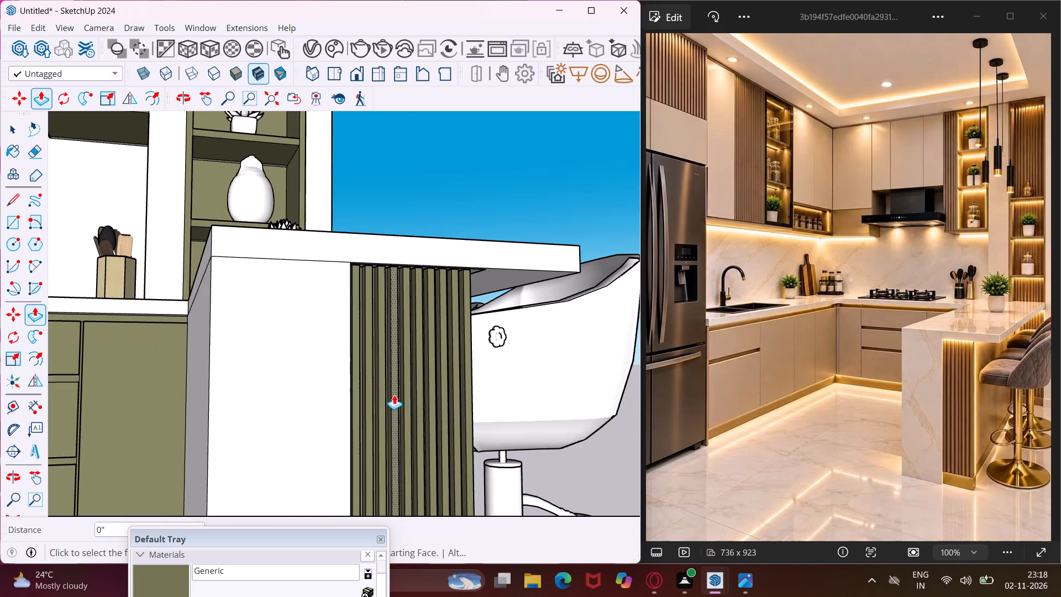
middle_drag(386, 369, 373, 482)
scroll(344, 453, down, 10)
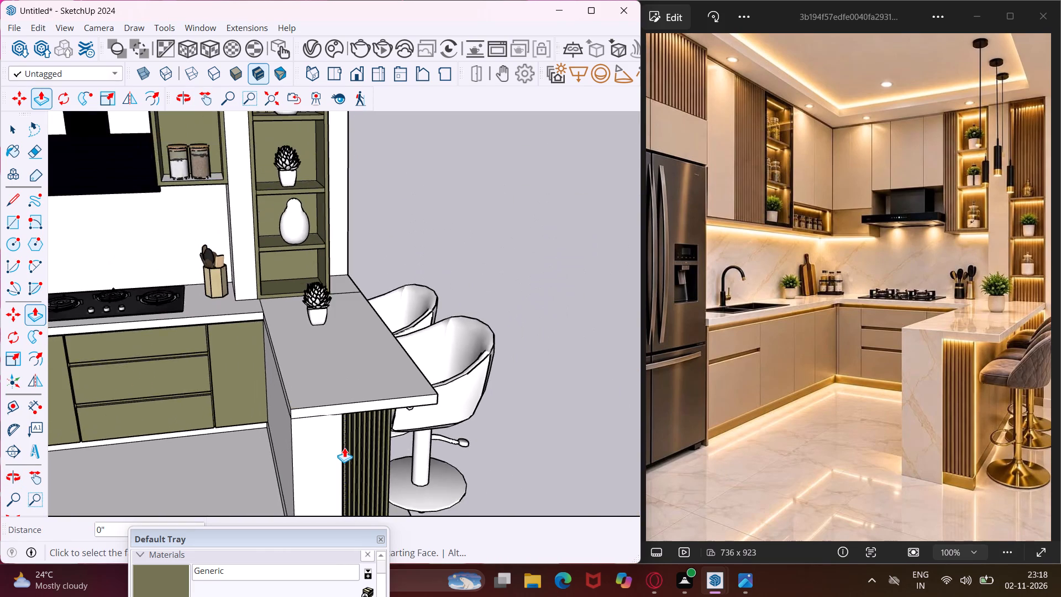
scroll(344, 448, down, 11)
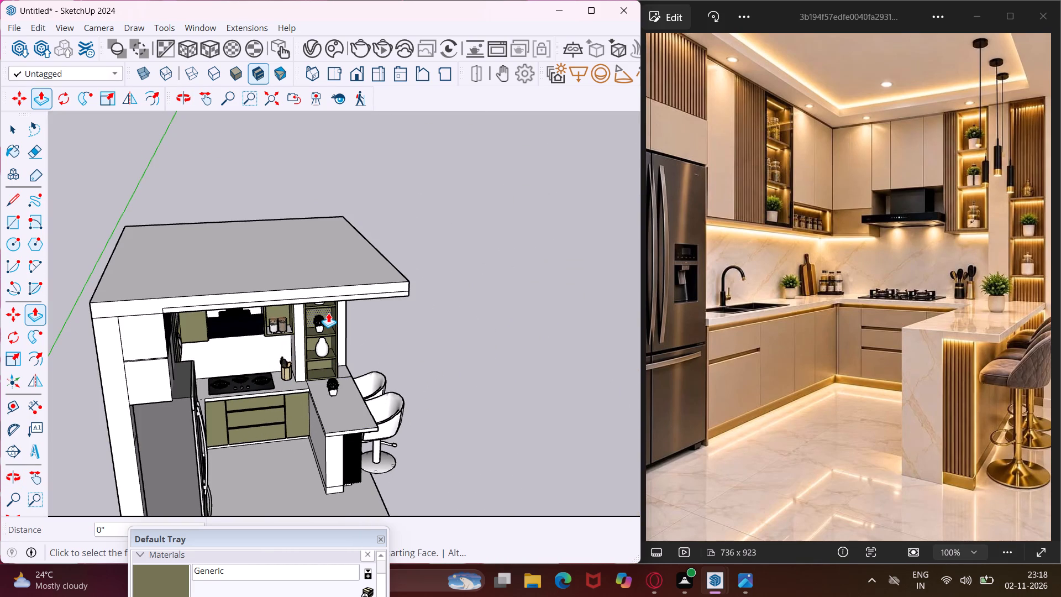
middle_drag(328, 313, 276, 239)
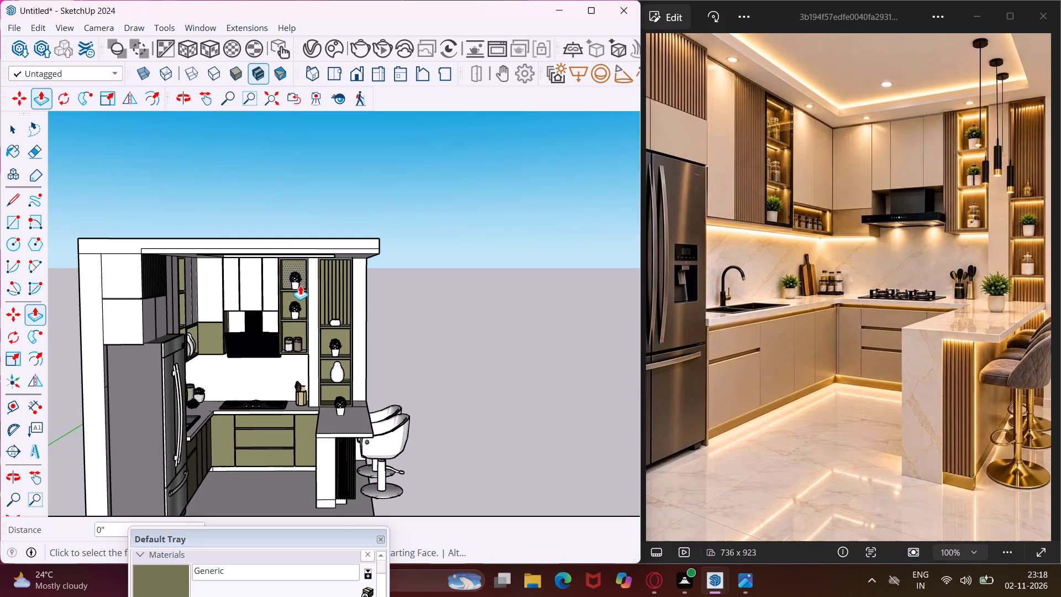
scroll(316, 281, up, 18)
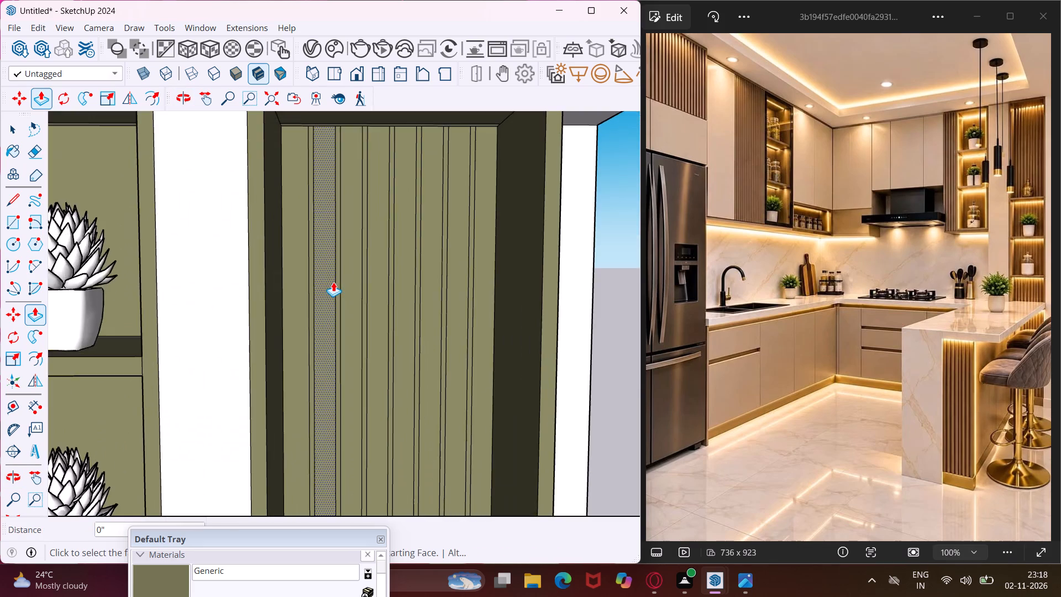
scroll(333, 282, up, 8)
double_click(286, 348)
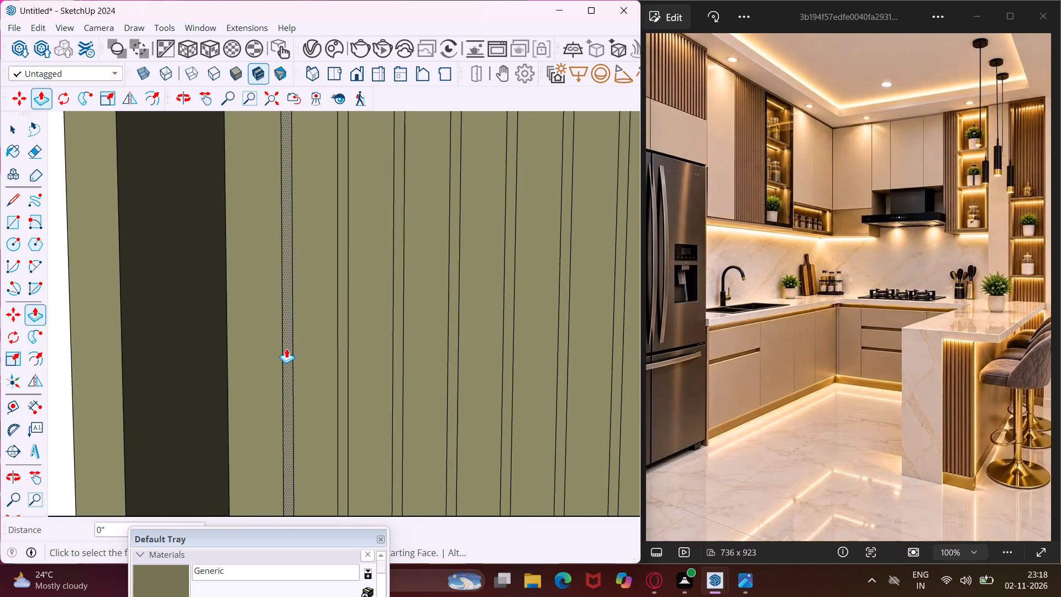
double_click(344, 331)
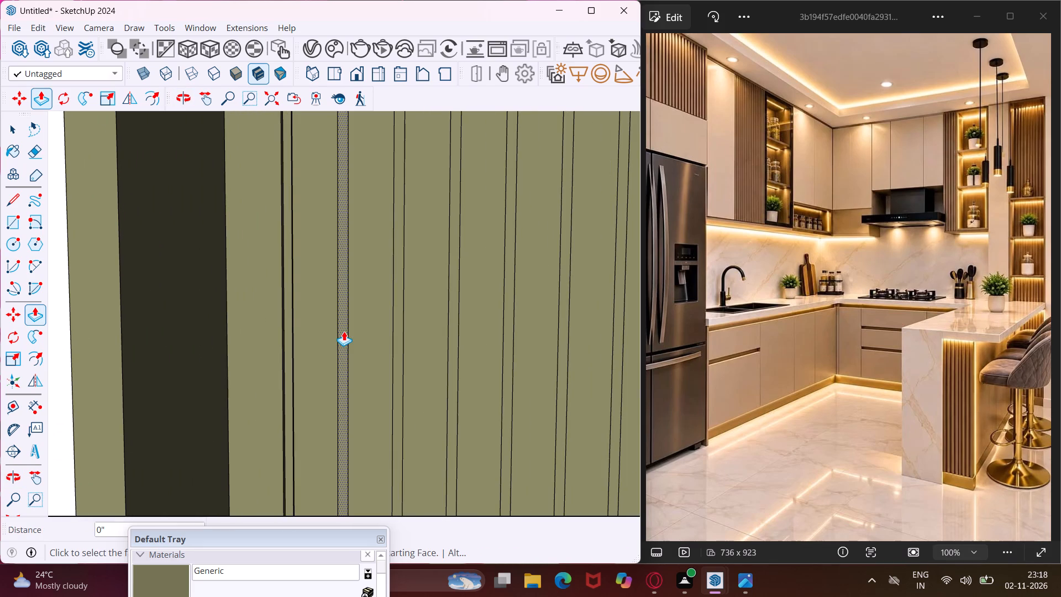
double_click(396, 329)
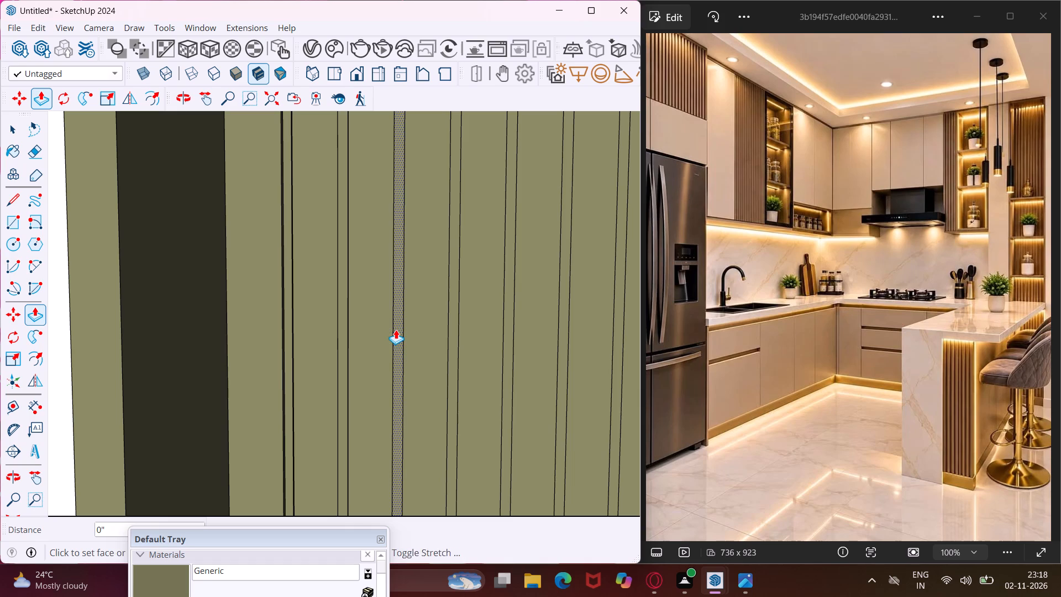
double_click(453, 325)
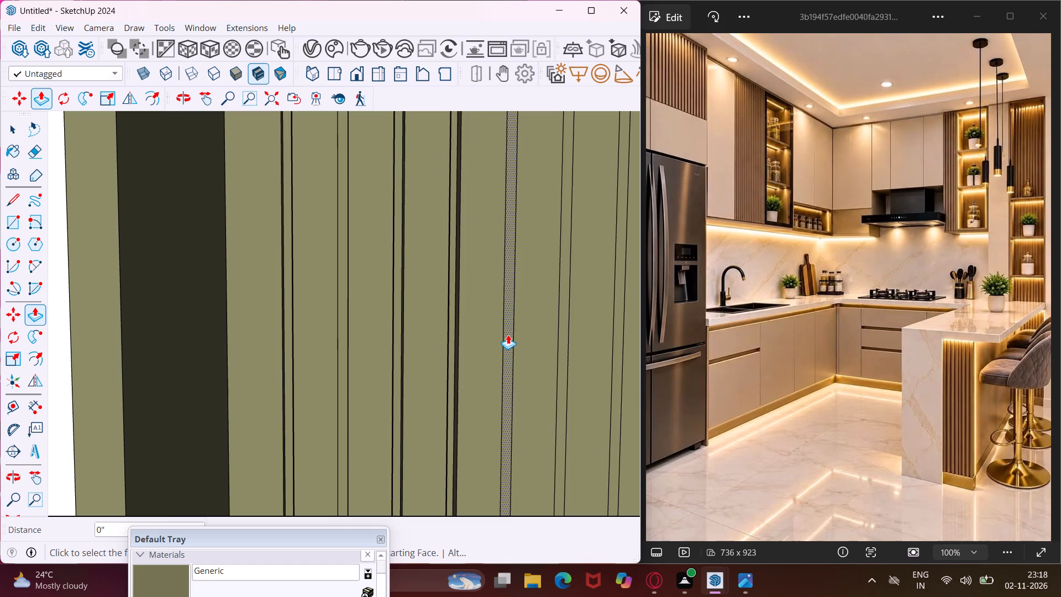
double_click(509, 329)
scroll(372, 336, down, 3)
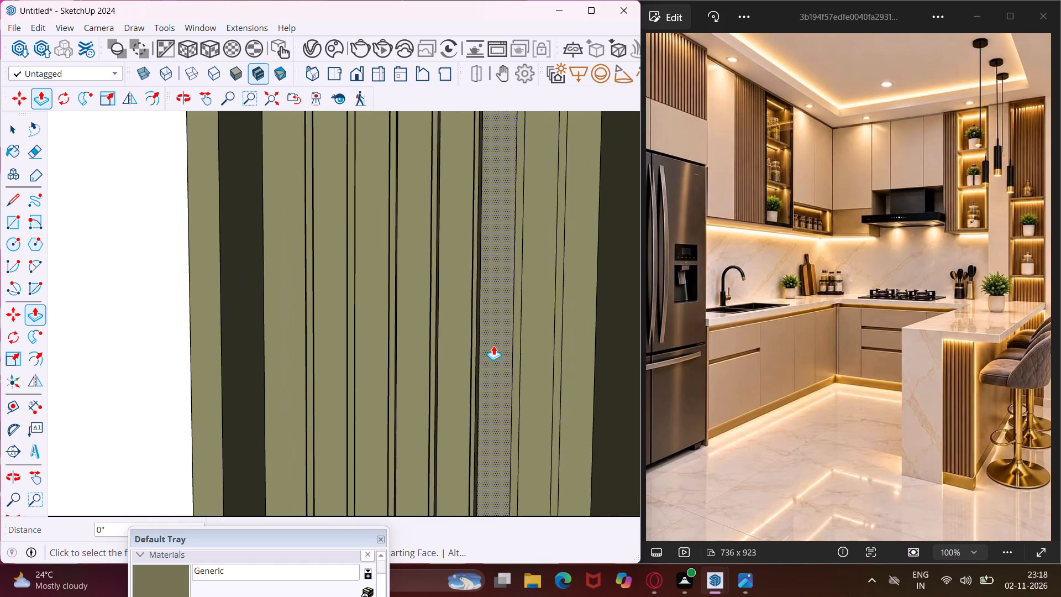
scroll(496, 345, up, 5)
double_click(519, 340)
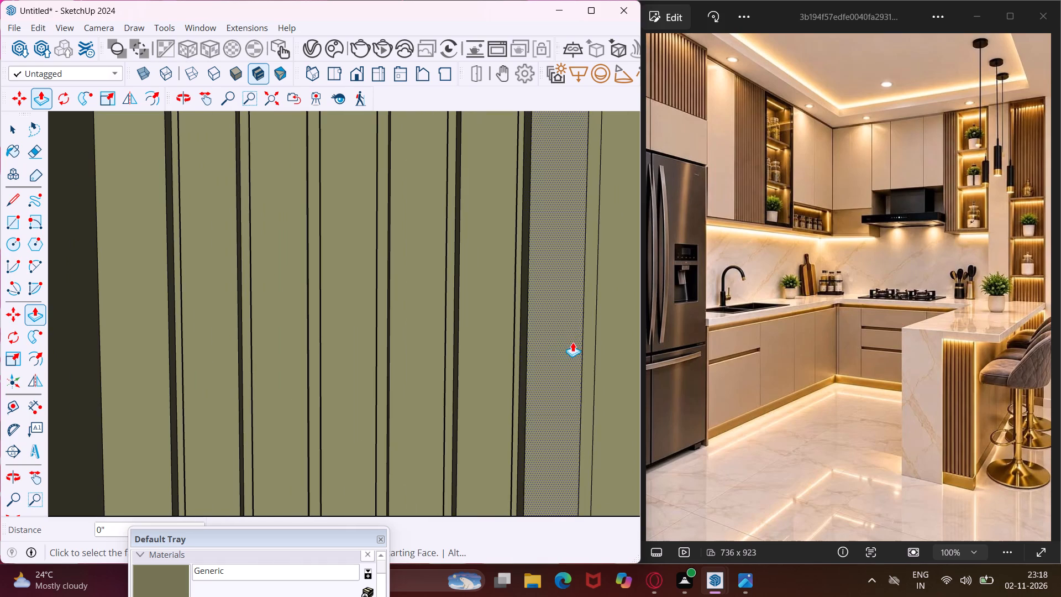
double_click(585, 323)
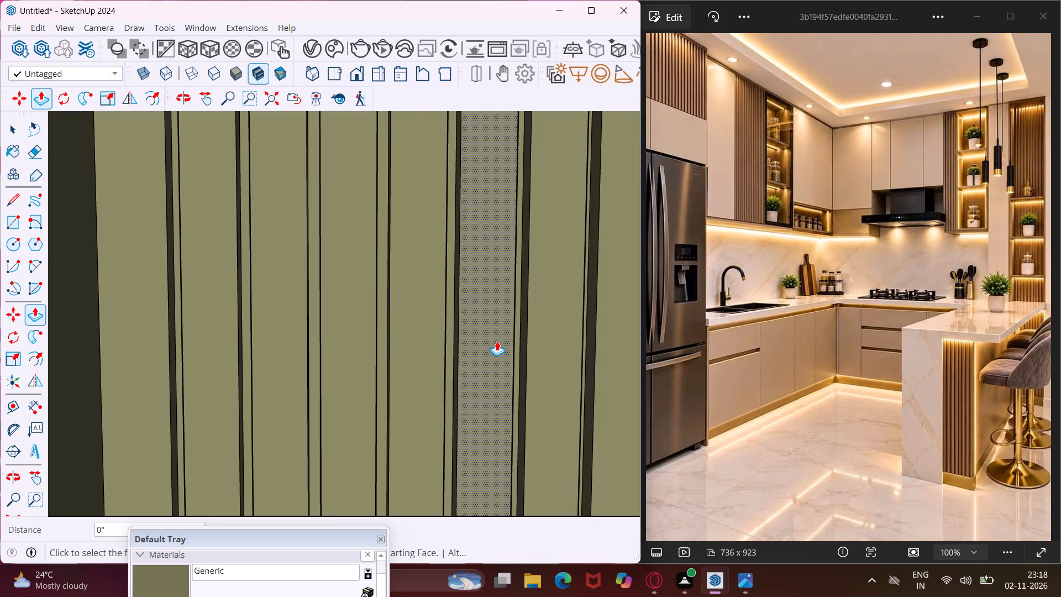
Inspect the recessed niche panel, the upper cabinets and ceiling, and the kitchen as a whole.
scroll(496, 342, down, 14)
middle_drag(459, 344, 426, 335)
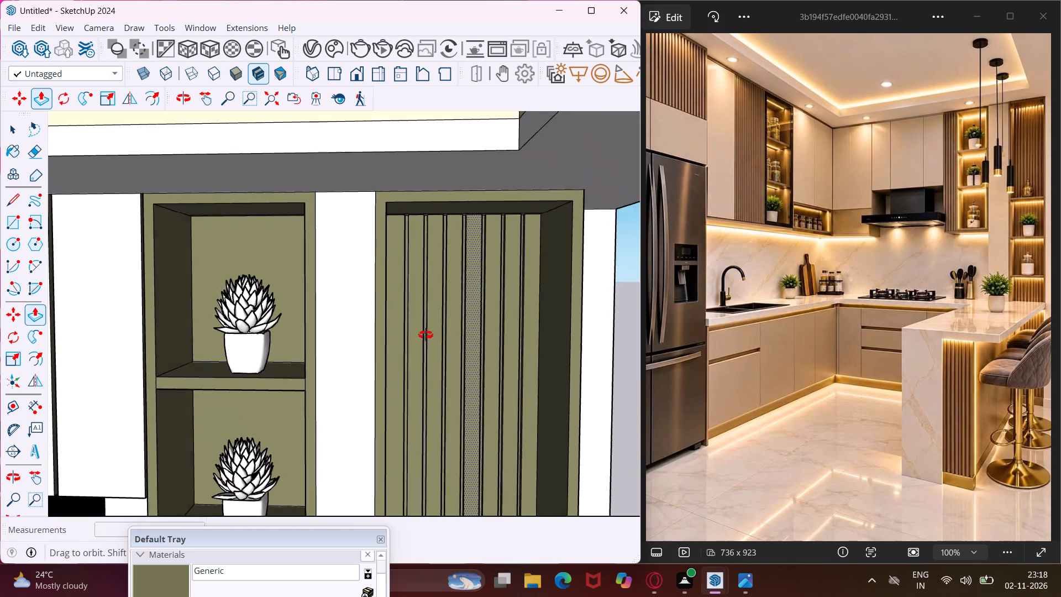
middle_drag(426, 335, 416, 257)
scroll(418, 256, down, 5)
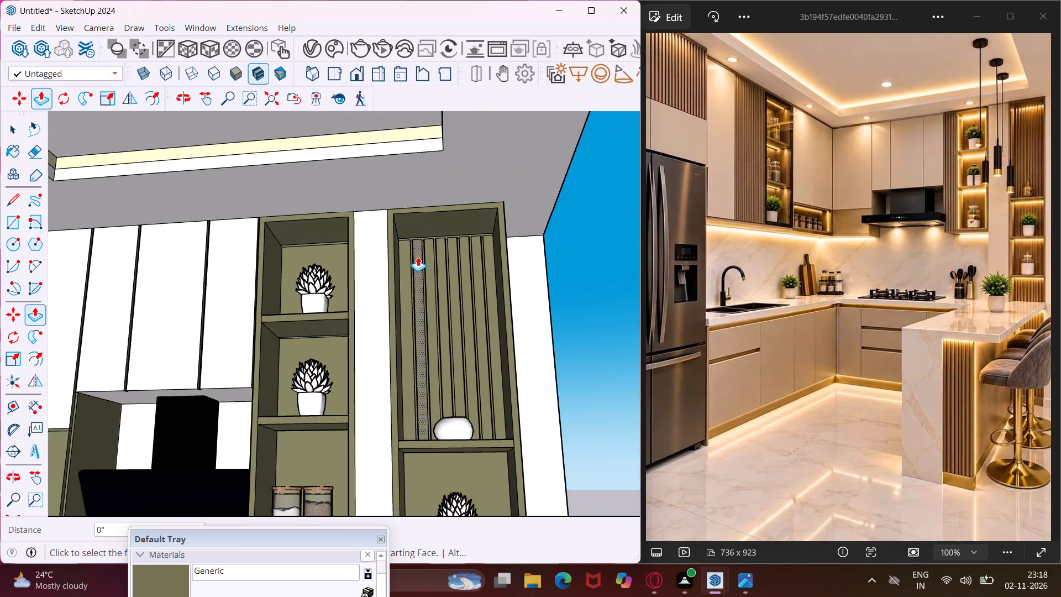
scroll(418, 256, down, 9)
middle_drag(397, 308, 380, 391)
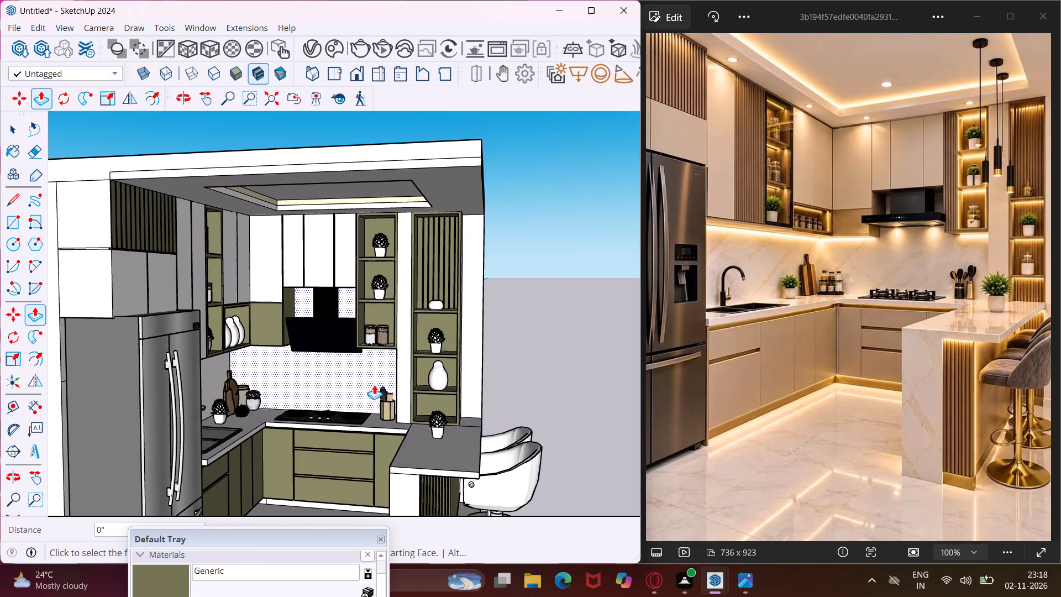
scroll(346, 364, down, 6)
middle_drag(338, 393, 323, 449)
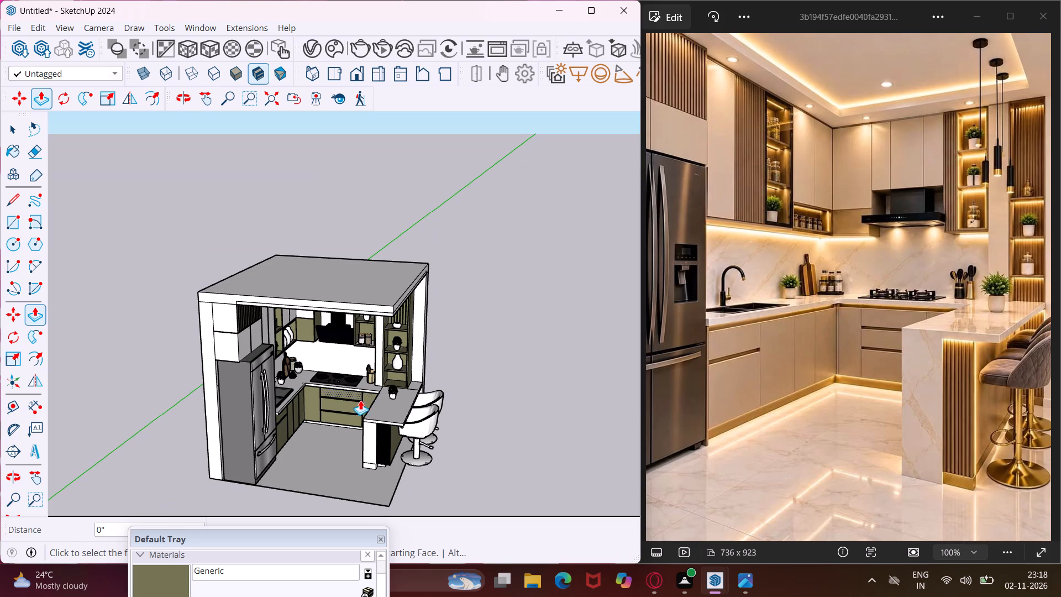
key(Escape)
key(space)
scroll(380, 389, up, 5)
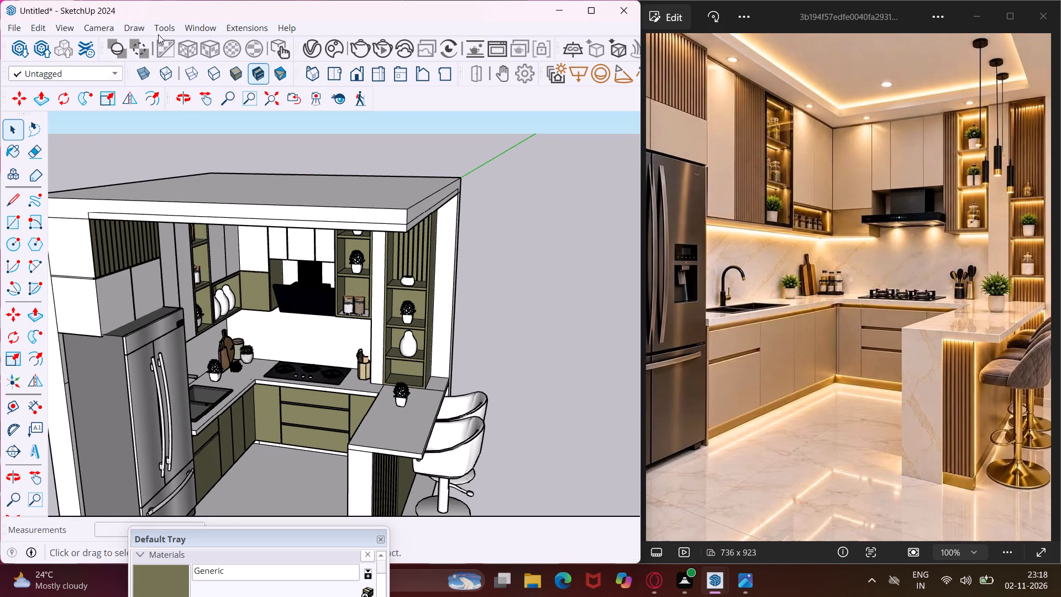
Open the Chaos Cosmos browser and the V-Ray Asset Editor, and arrange them so both can be used together.
click(336, 43)
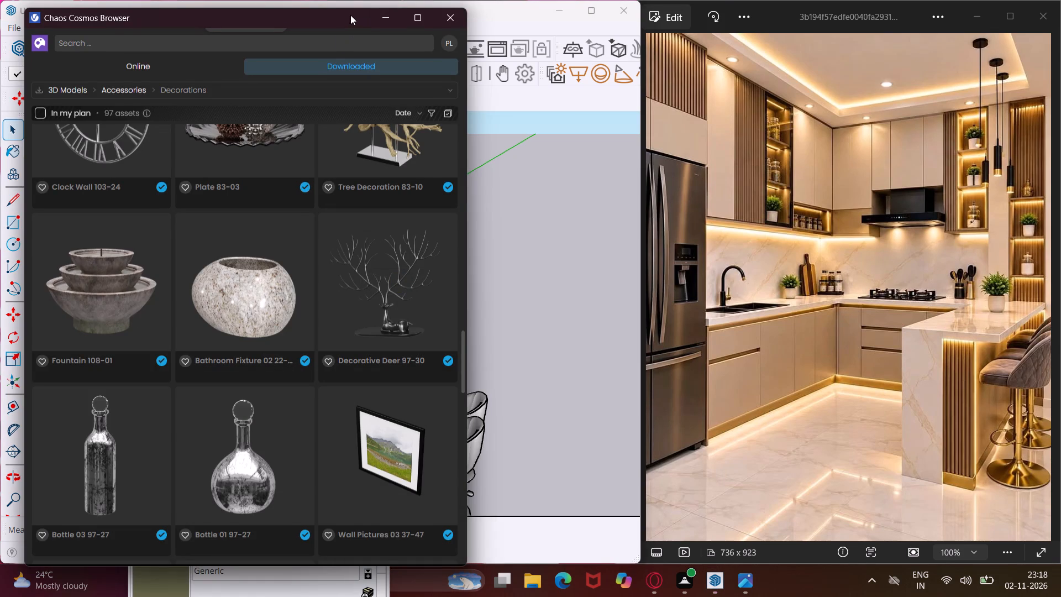
drag(350, 15, 164, 72)
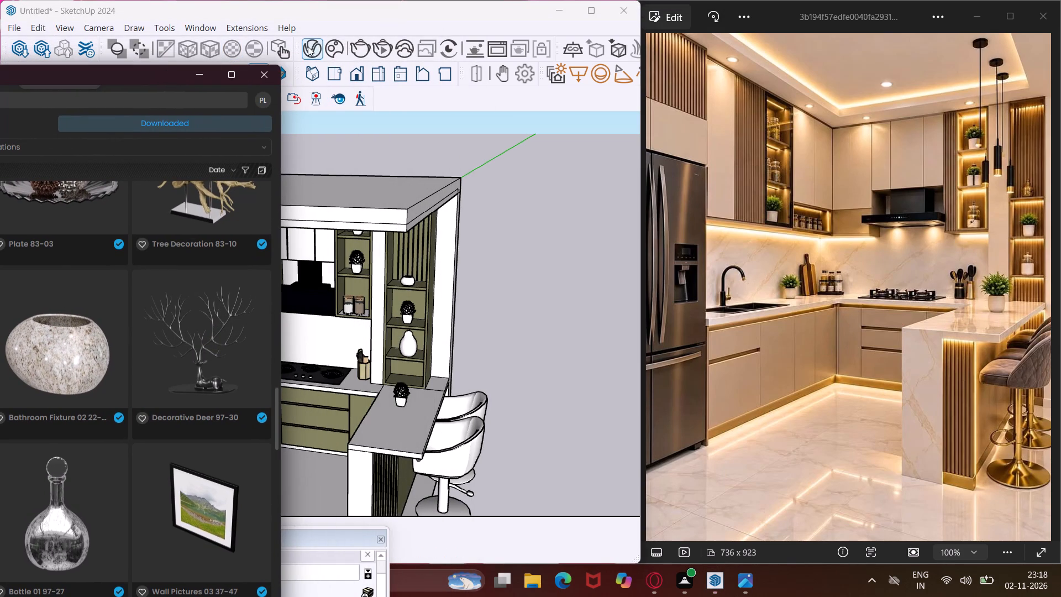
click(308, 46)
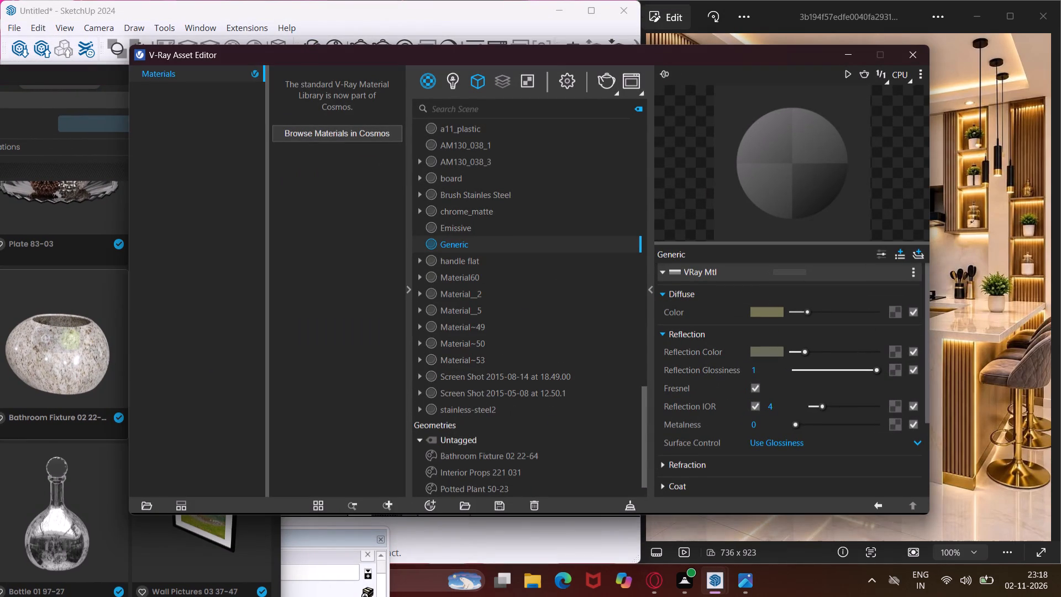
drag(138, 337, 172, 335)
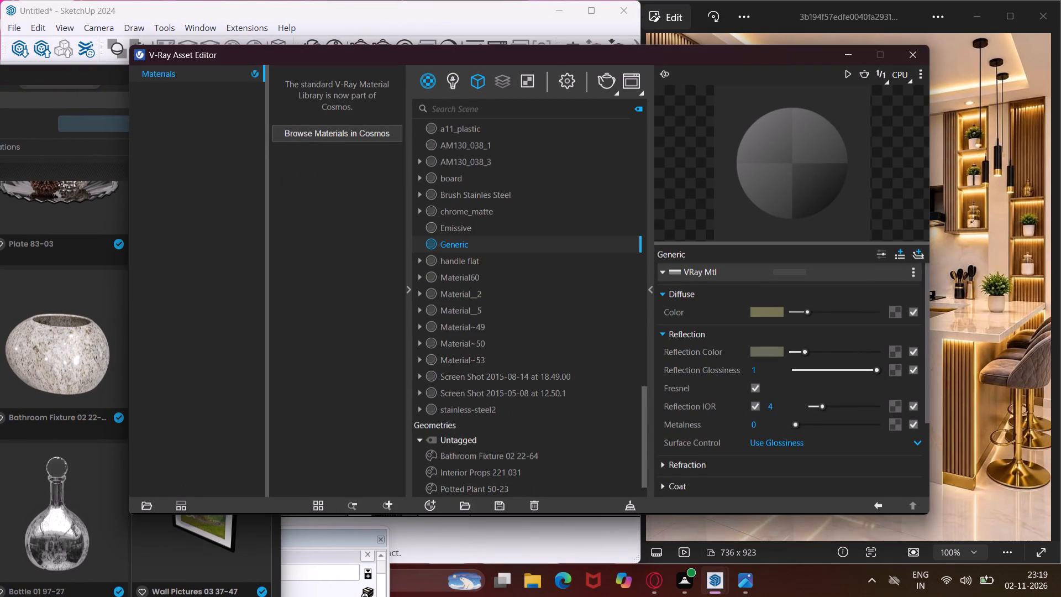
click(171, 560)
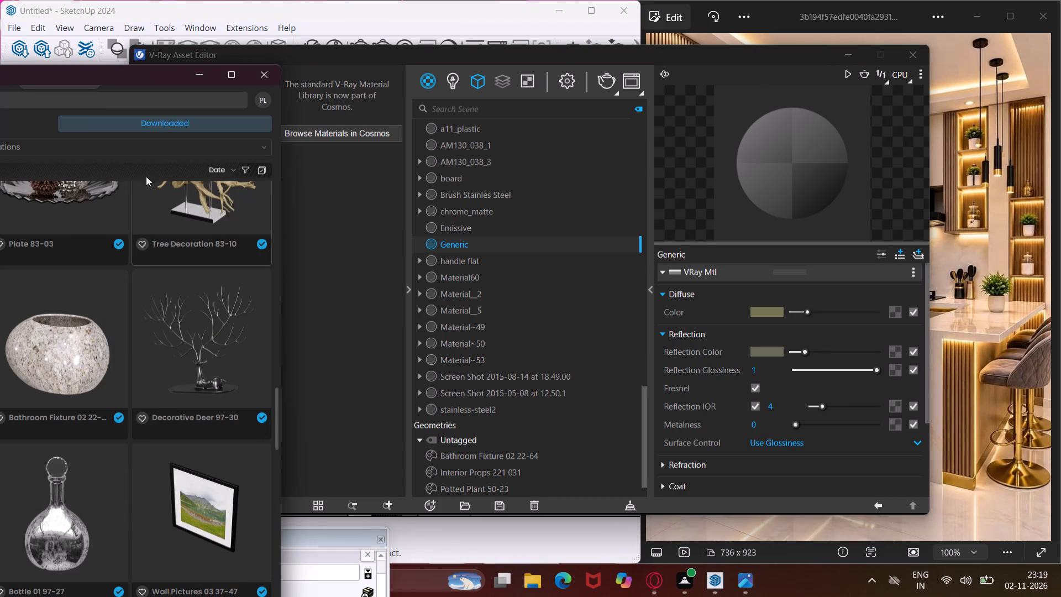
drag(124, 85, 165, 87)
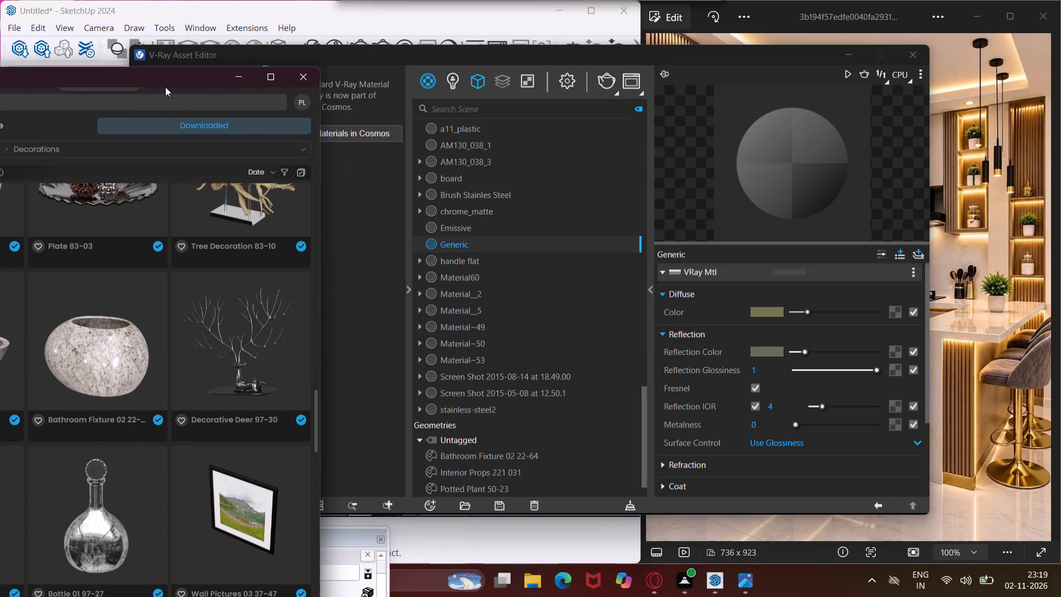
drag(165, 87, 234, 67)
Switch the Cosmos browser from the downloaded assets to the online library.
click(219, 127)
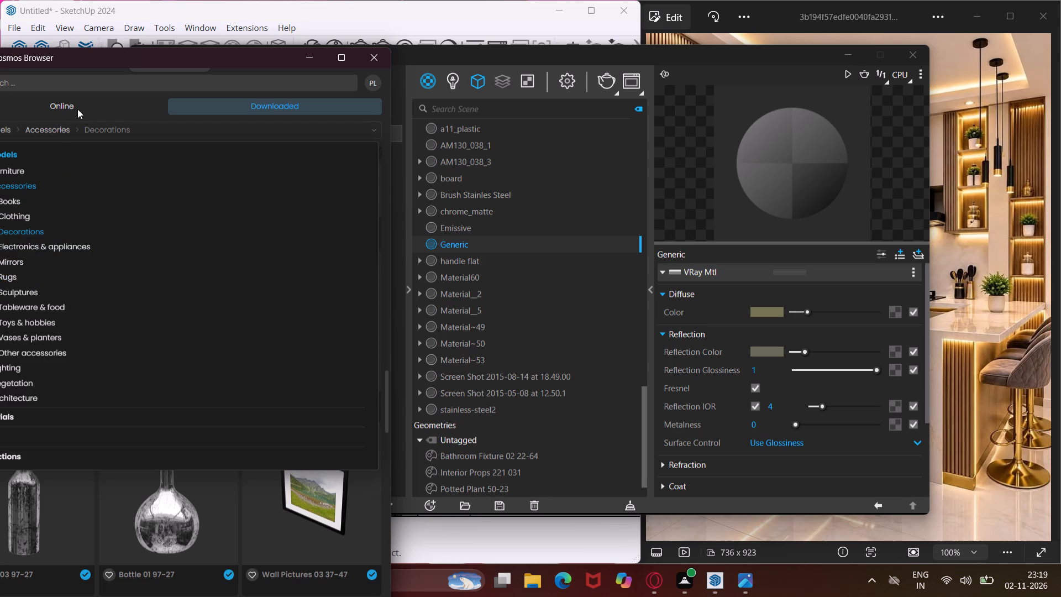
drag(83, 106, 125, 108)
drag(125, 99, 144, 103)
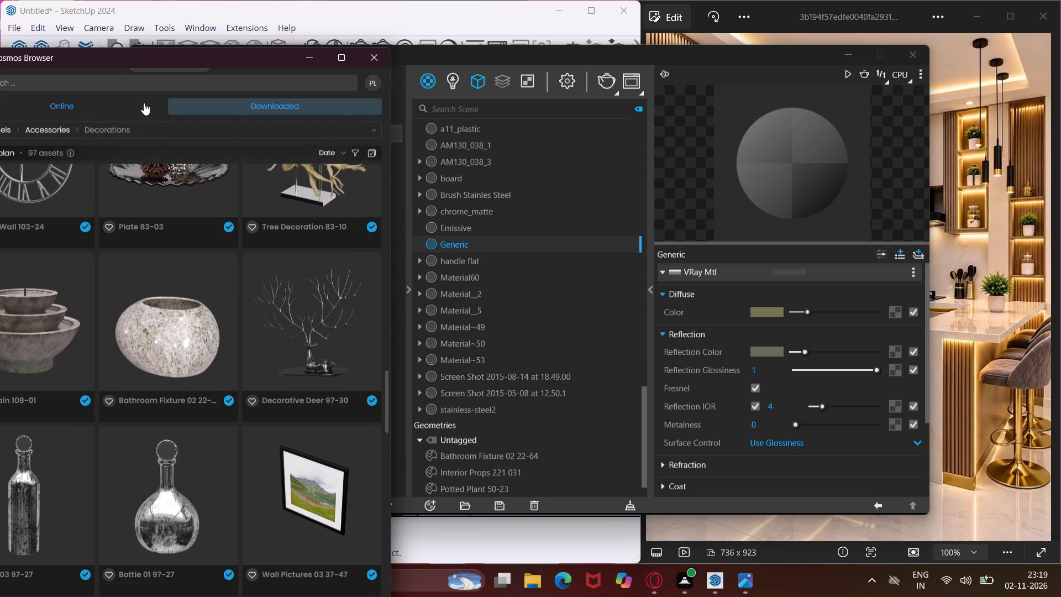
drag(144, 103, 155, 103)
drag(138, 85, 196, 68)
drag(229, 82, 304, 56)
drag(286, 79, 306, 69)
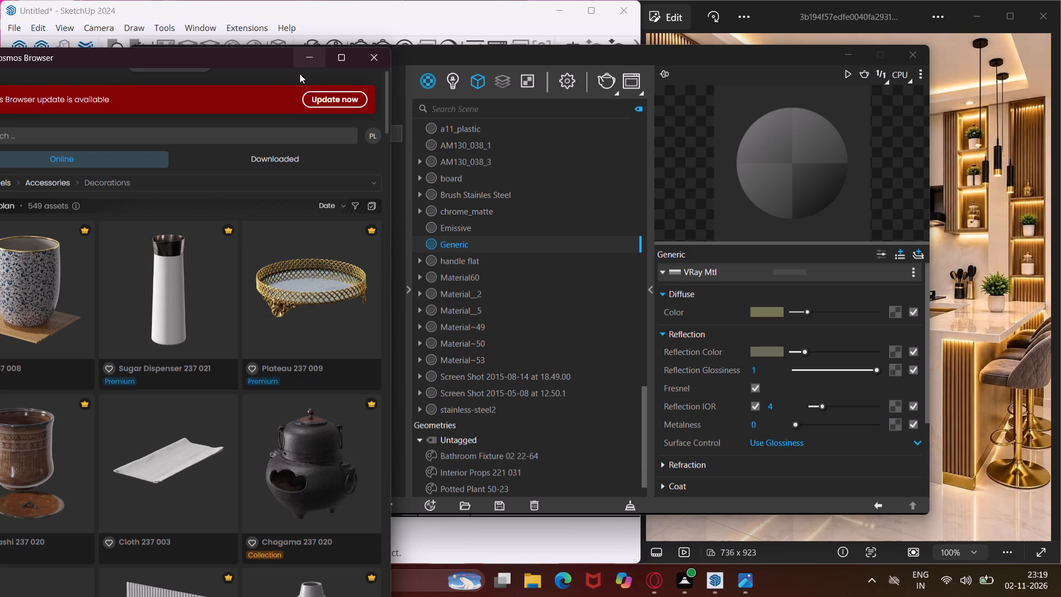
Browse the online Cosmos library's material categories Metal and Roof, ending on Stone.
click(281, 180)
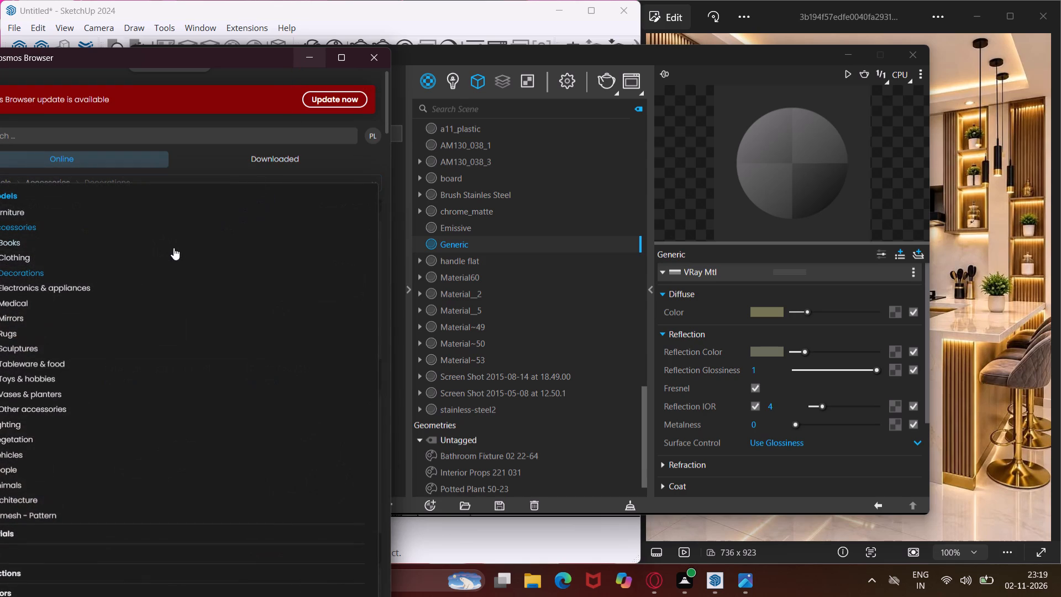
click(51, 197)
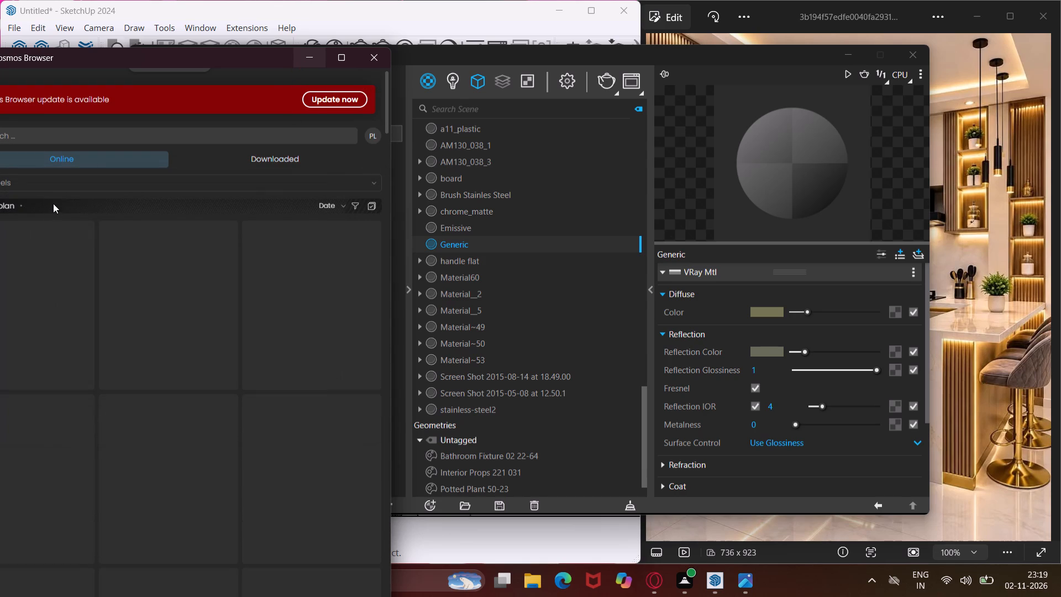
click(66, 187)
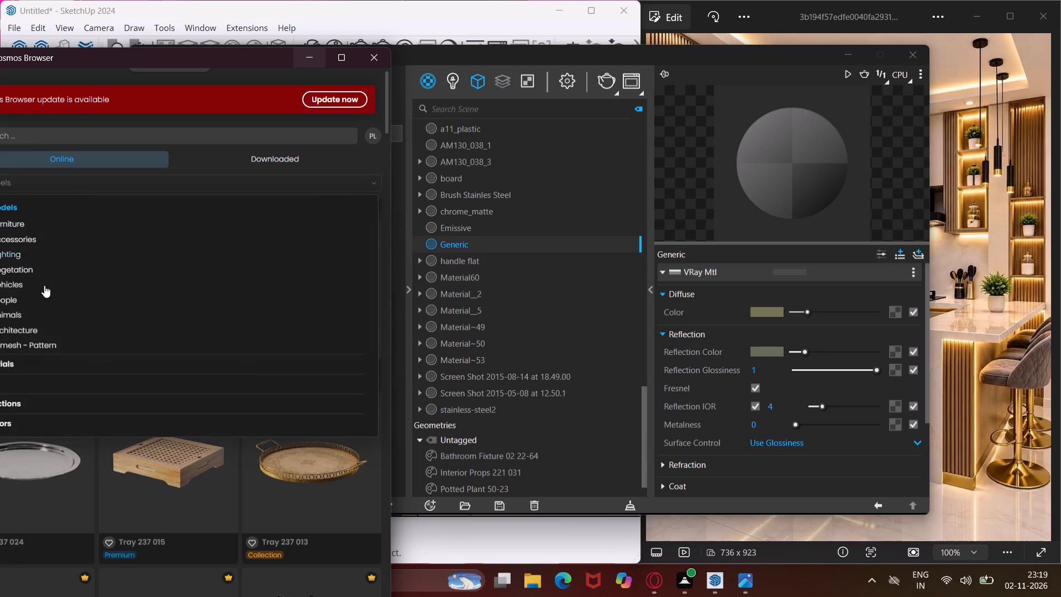
click(26, 362)
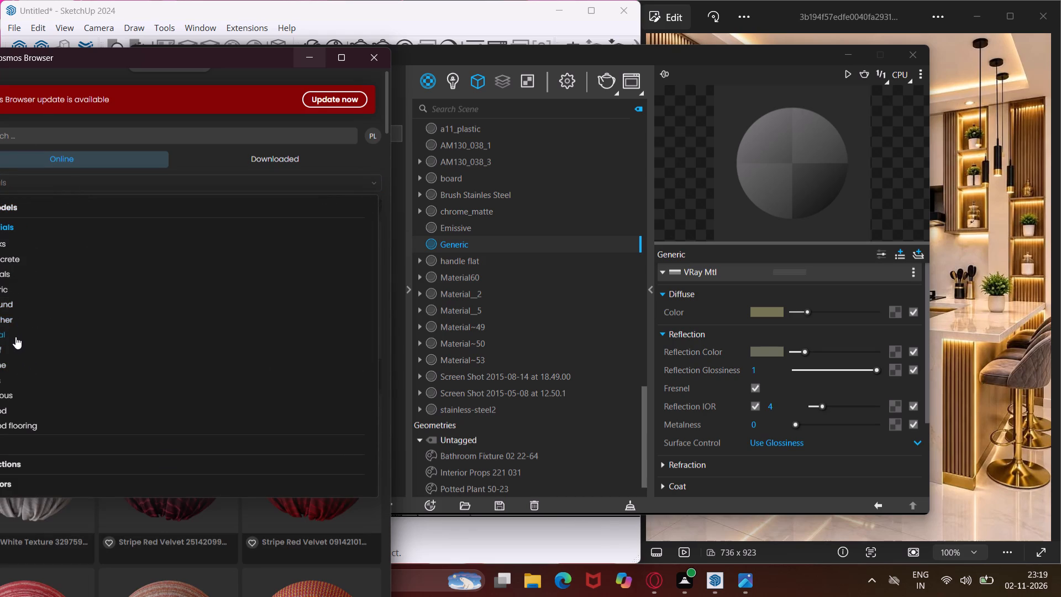
click(15, 337)
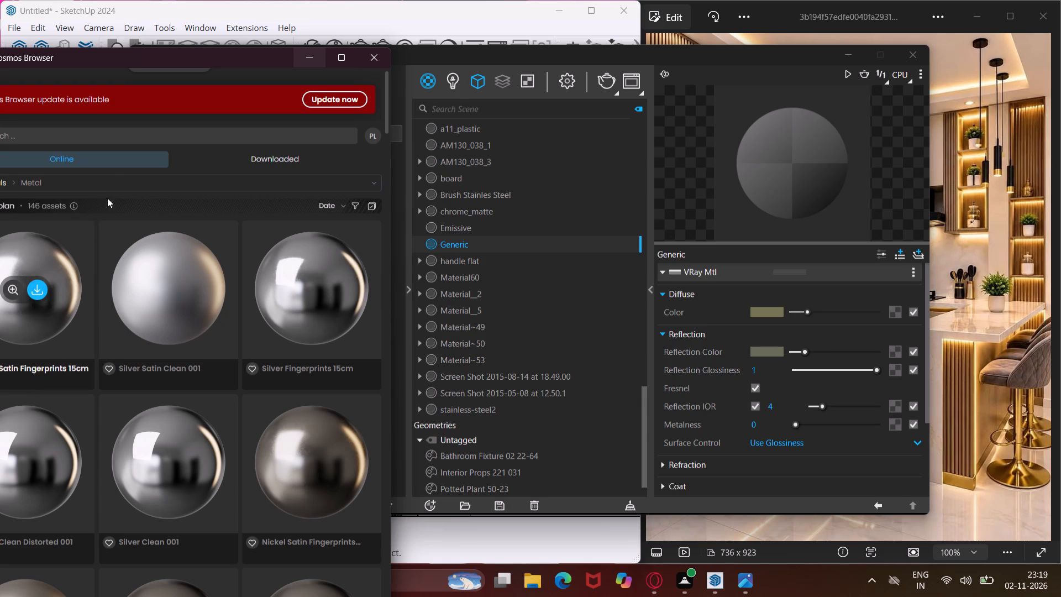
click(118, 182)
click(23, 354)
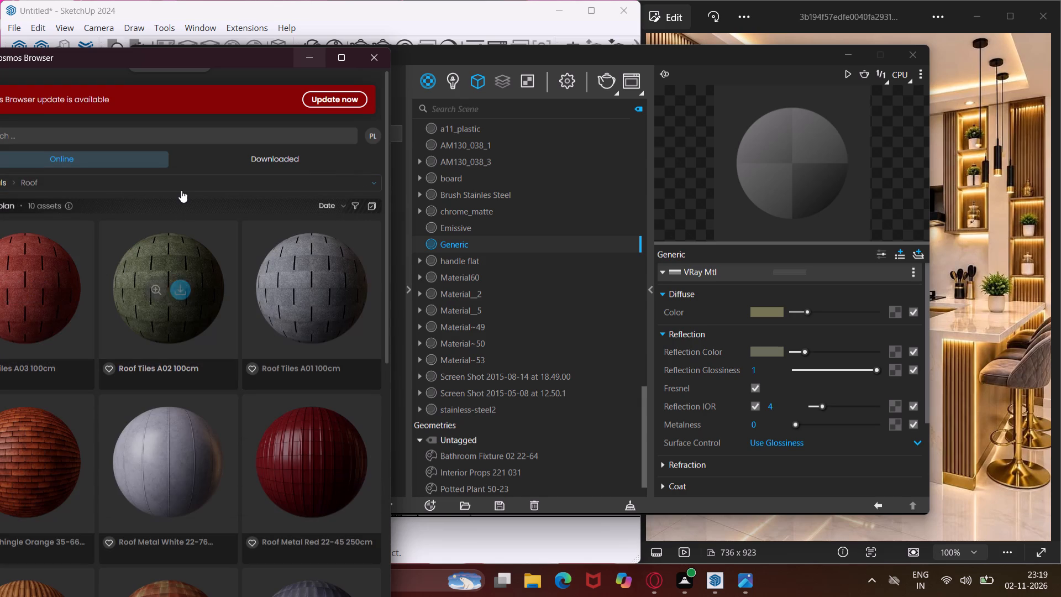
click(181, 190)
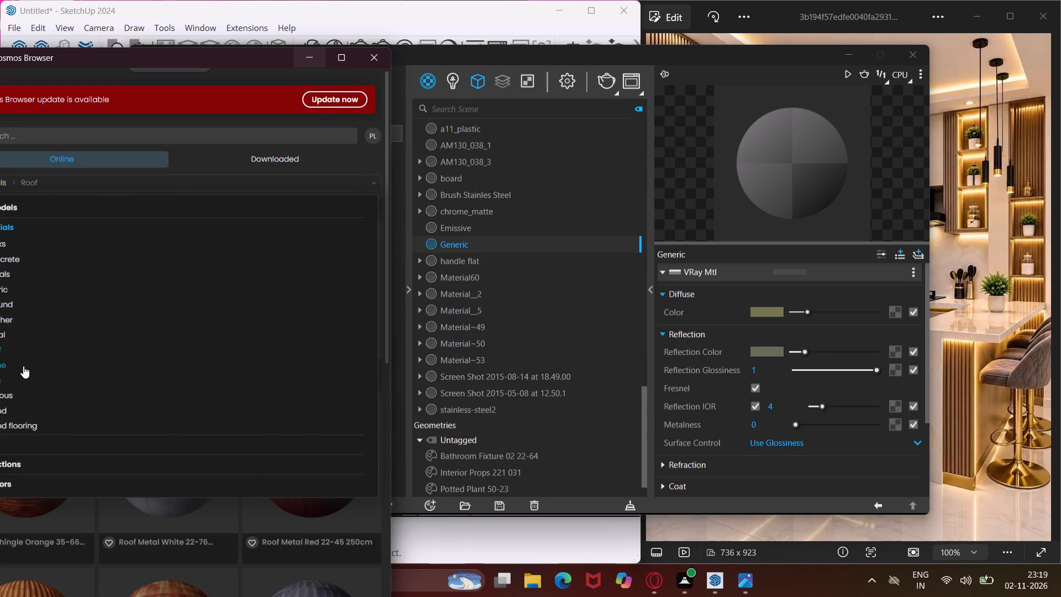
click(23, 366)
Find the Marble White 100cm material among the stone assets and import it into the scene.
scroll(209, 386, down, 6)
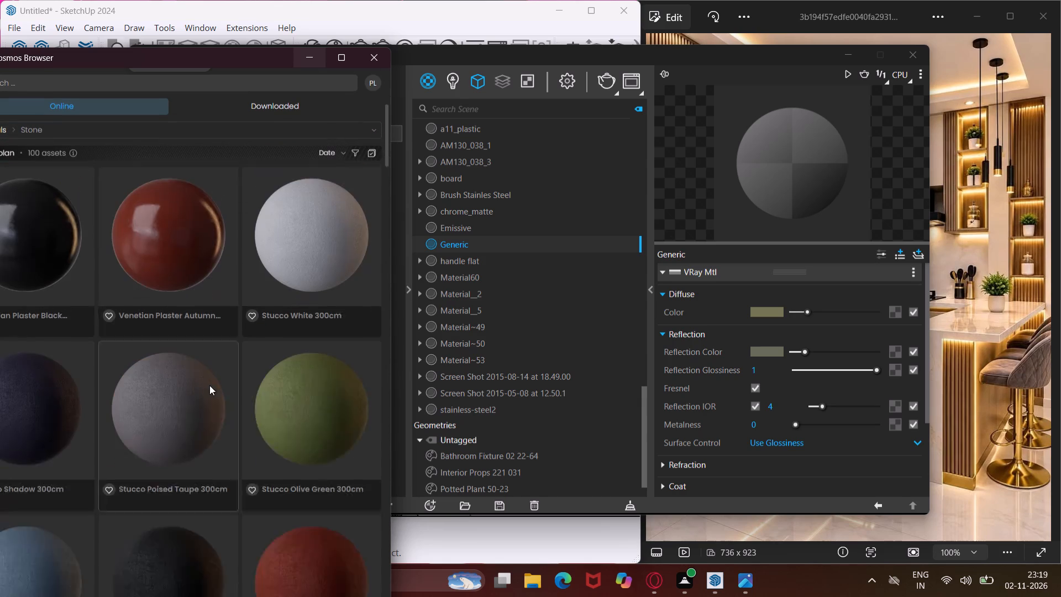
scroll(209, 385, down, 16)
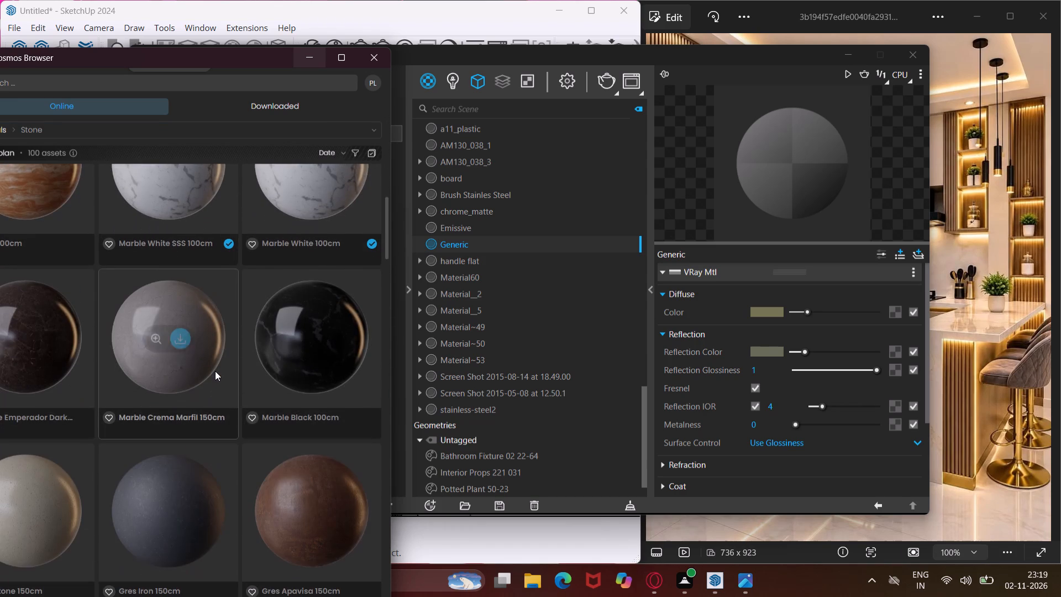
scroll(216, 366, up, 3)
click(311, 368)
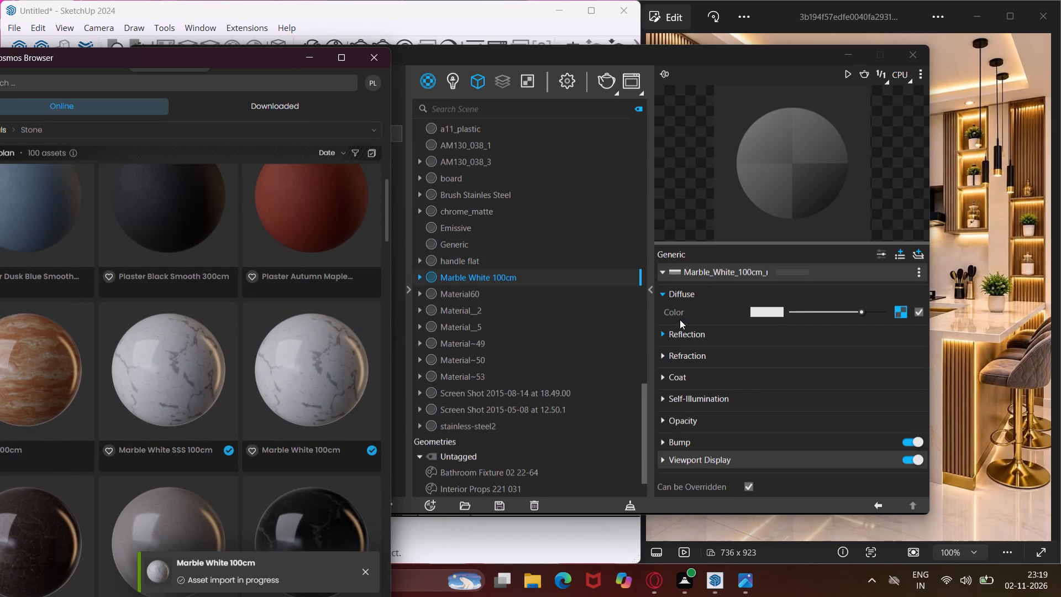
Minimise the V-Ray windows and paint the peninsula's countertop, its front edge and its end panel with Marble White 100cm.
double_click(580, 283)
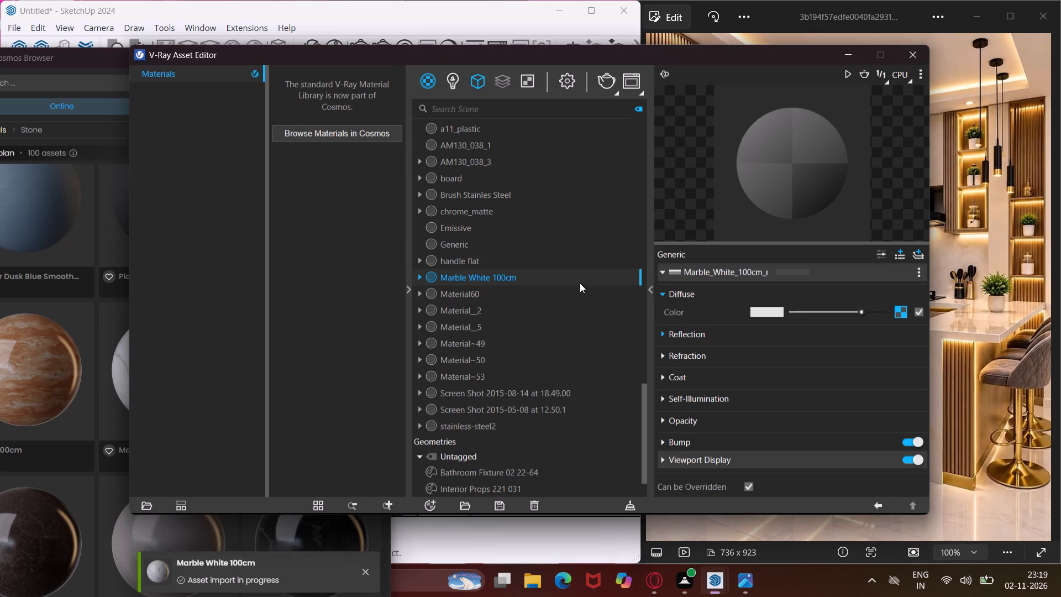
click(845, 56)
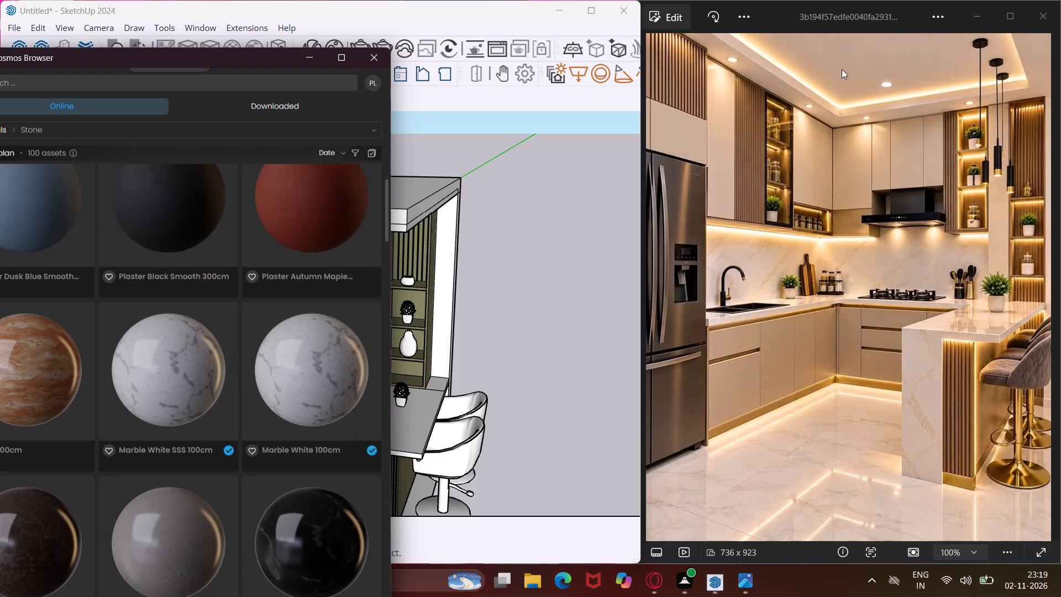
click(303, 67)
click(167, 575)
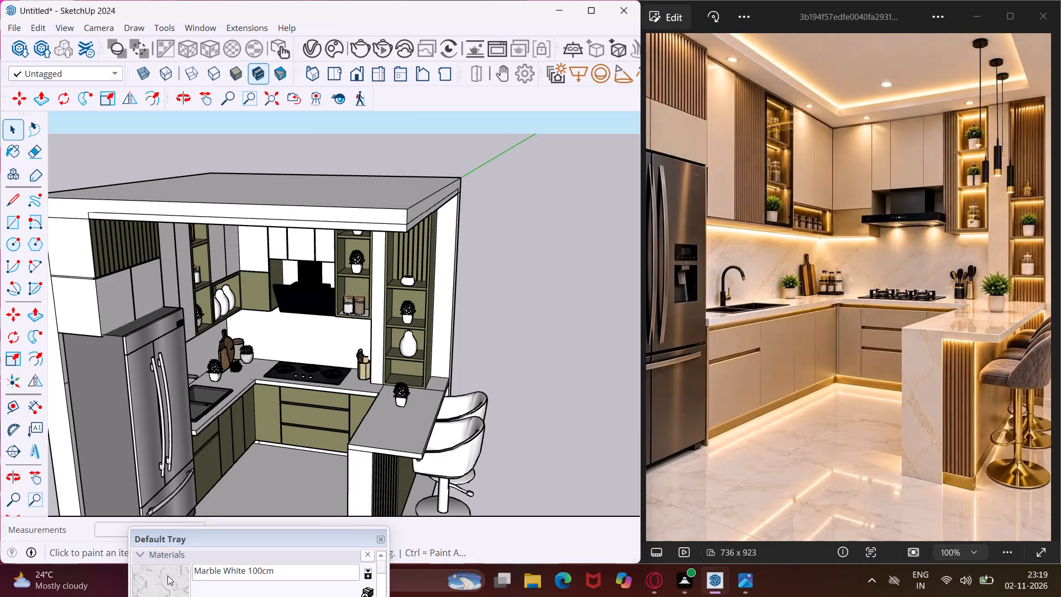
scroll(327, 427, up, 7)
click(414, 439)
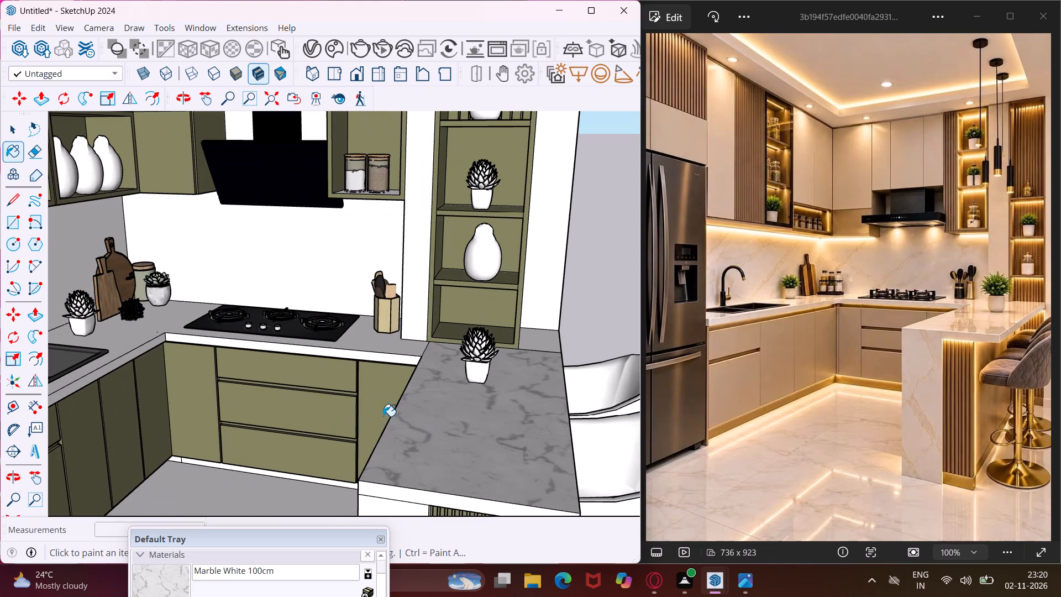
scroll(355, 397, down, 4)
scroll(390, 469, up, 7)
click(380, 457)
click(384, 434)
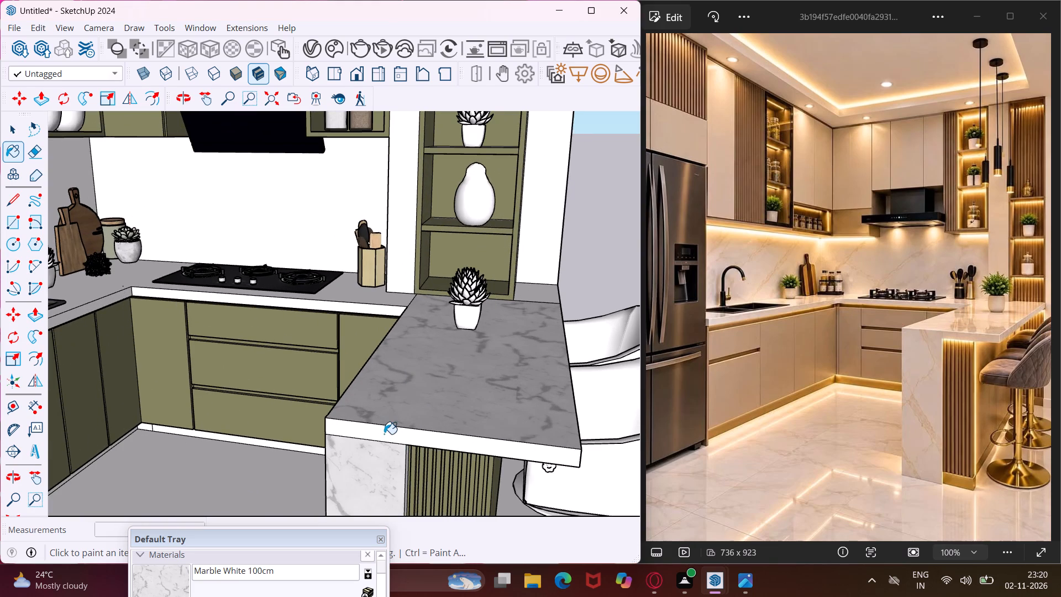
Paint the main L-shaped countertop's upper surface and its front edge below the hob with Marble White 100cm.
scroll(370, 310, up, 3)
click(371, 296)
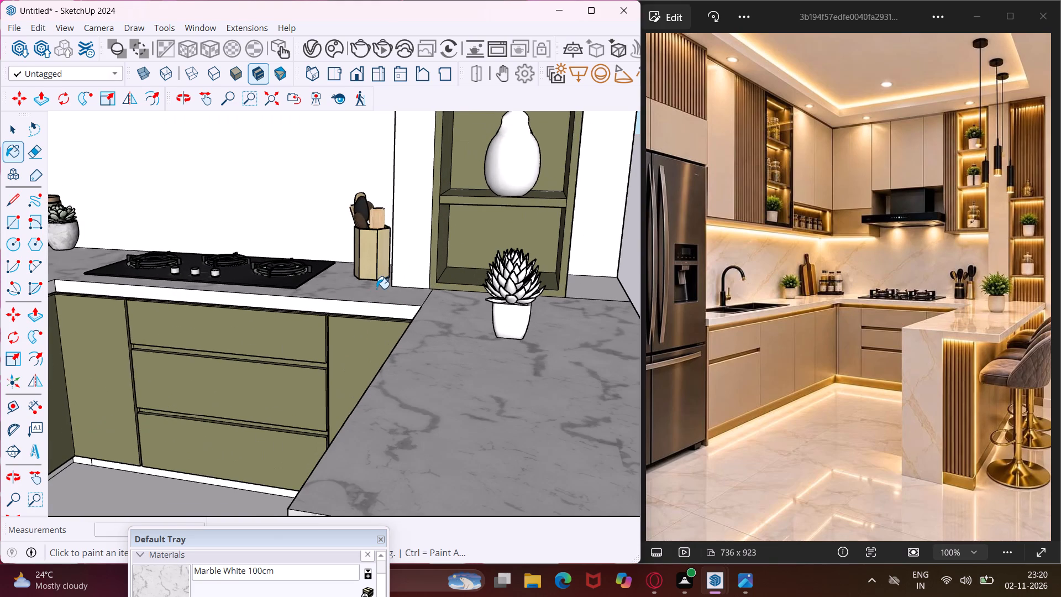
scroll(376, 289, up, 1)
middle_drag(376, 289, 402, 318)
scroll(403, 323, up, 2)
click(403, 324)
Paint the front edge and exposed end of the sink-side countertop beside the fridge with Marble White 100cm.
scroll(400, 308, down, 5)
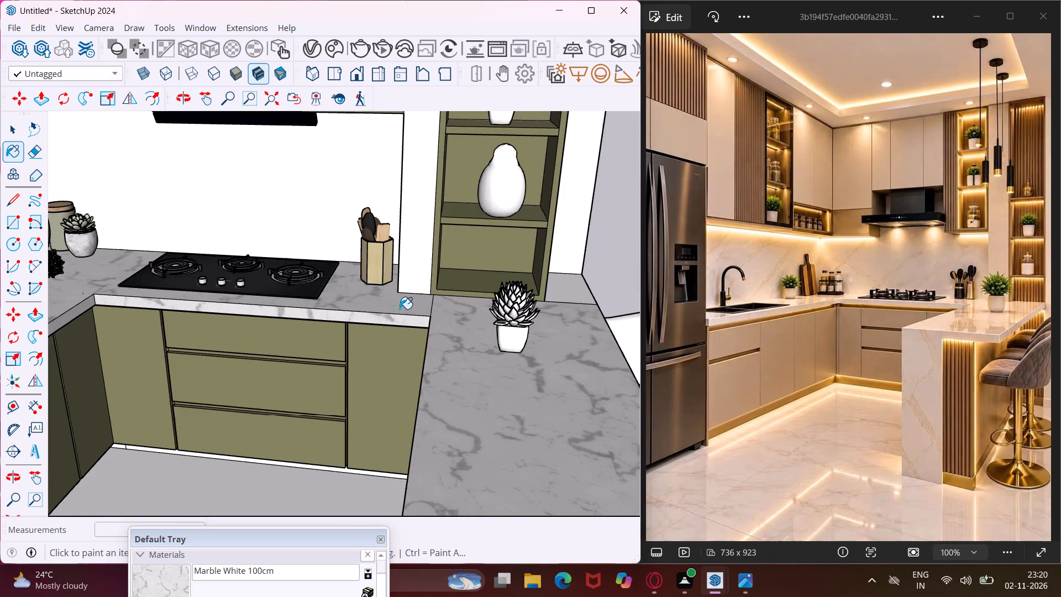
scroll(400, 309, down, 7)
scroll(180, 379, up, 2)
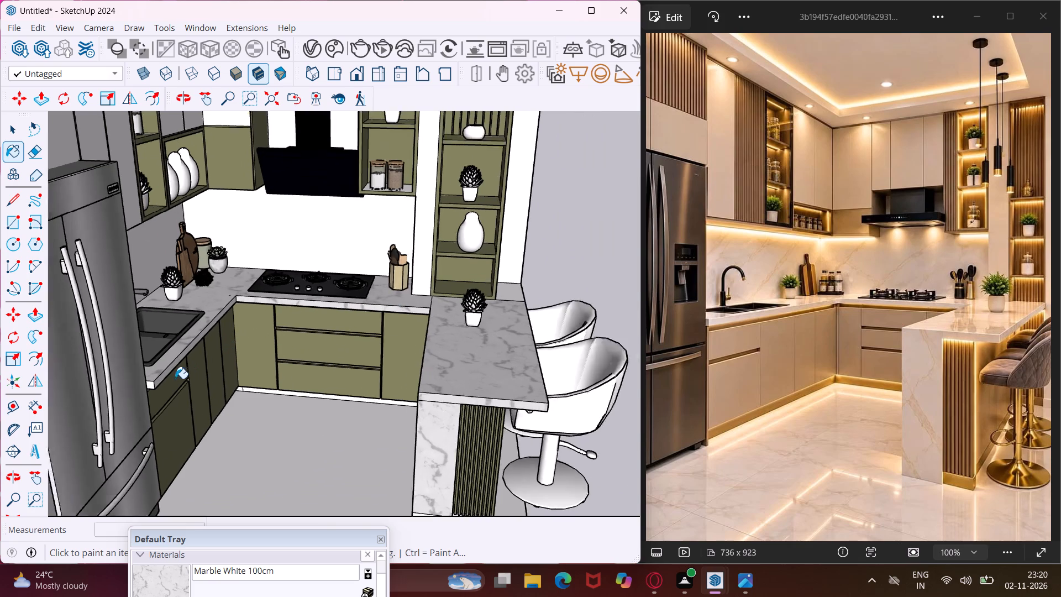
scroll(175, 379, up, 12)
click(141, 389)
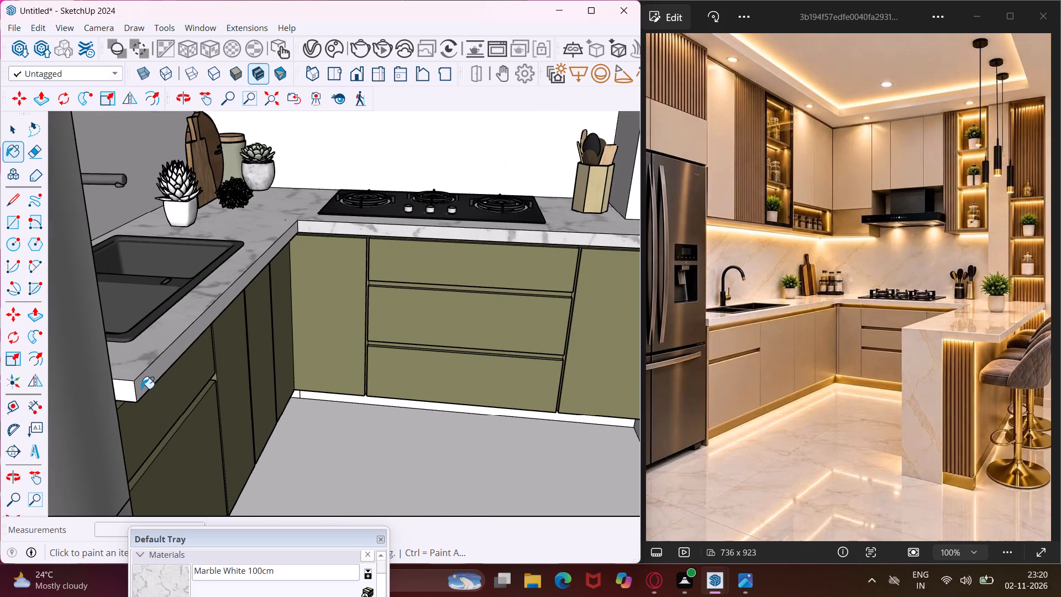
click(123, 395)
Paint the undersides of the sink-side and hob-side countertop overhangs with Marble White 100cm.
middle_drag(123, 395, 99, 322)
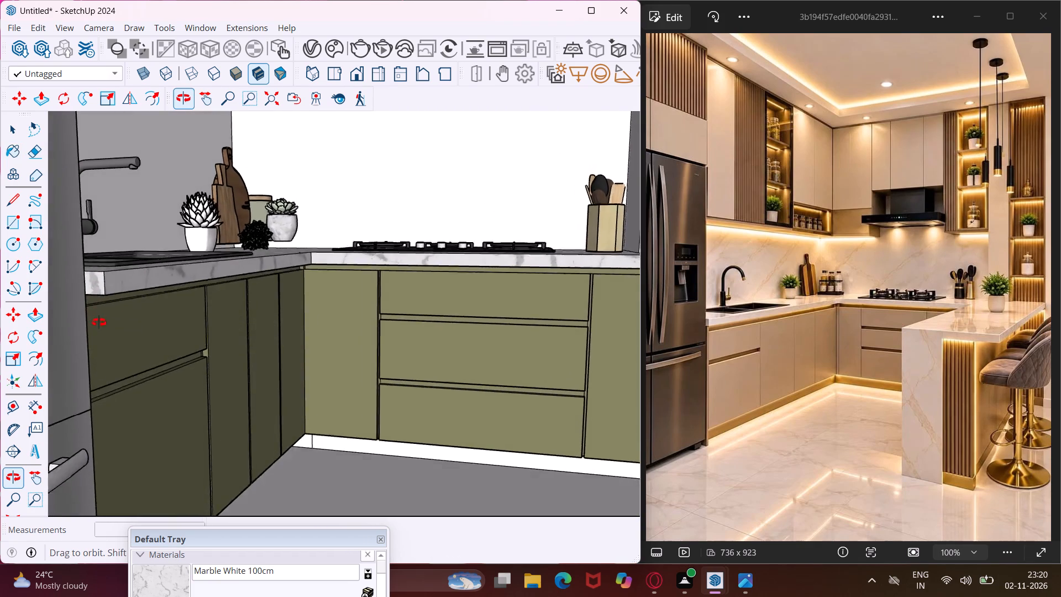
middle_drag(99, 322, 120, 277)
scroll(131, 260, up, 6)
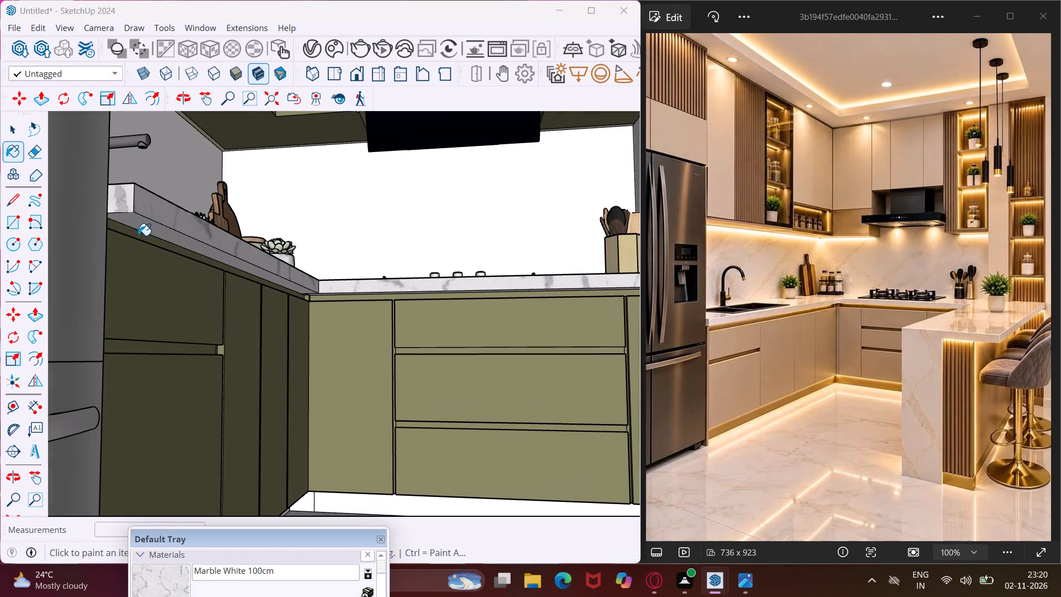
click(137, 232)
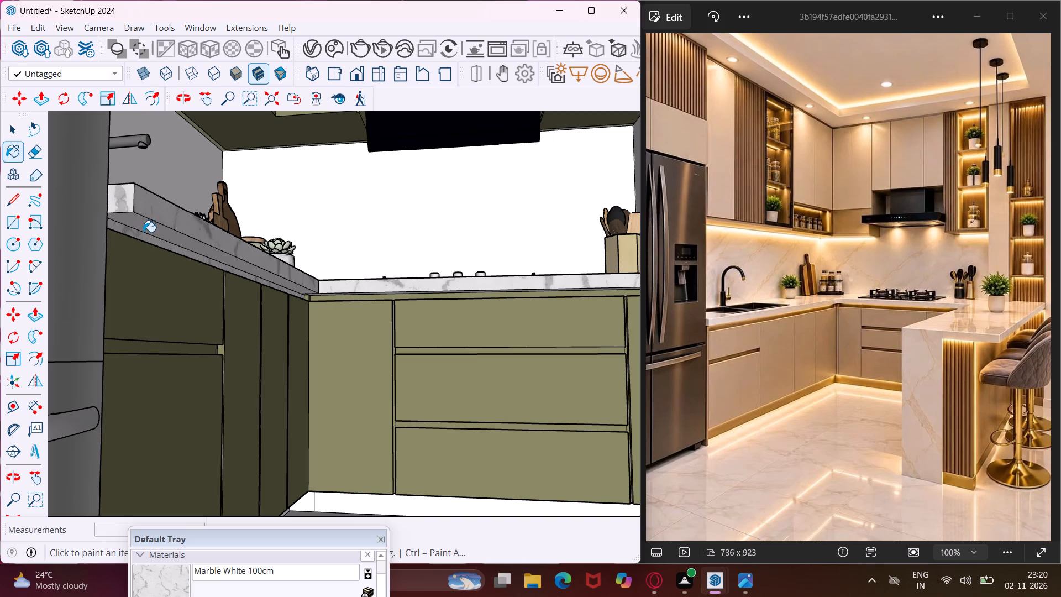
key(ctrl+z)
scroll(143, 232, up, 2)
click(144, 226)
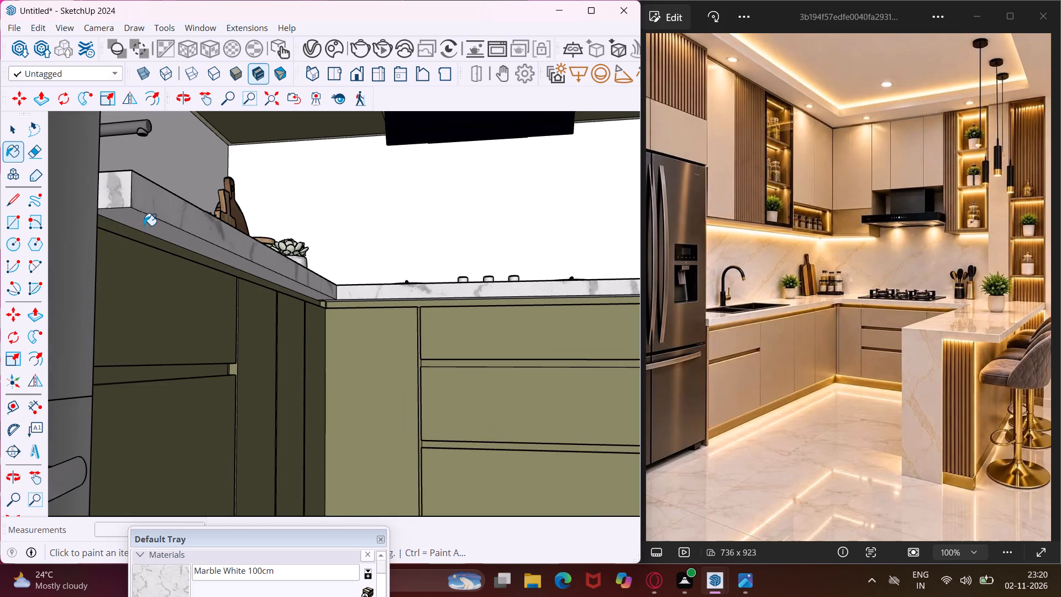
scroll(142, 225, down, 3)
scroll(292, 284, up, 4)
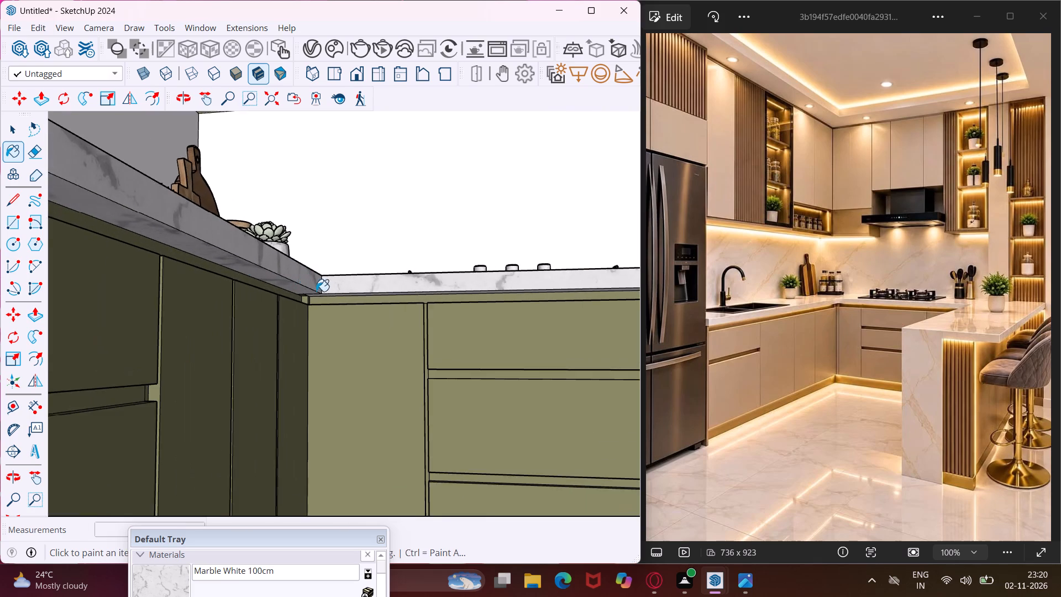
scroll(321, 293, up, 11)
click(334, 296)
middle_drag(335, 296, 327, 350)
scroll(335, 296, up, 1)
Paint the underside of the peninsula countertop's overhang above the bar stools with Marble White 100cm.
scroll(287, 321, down, 11)
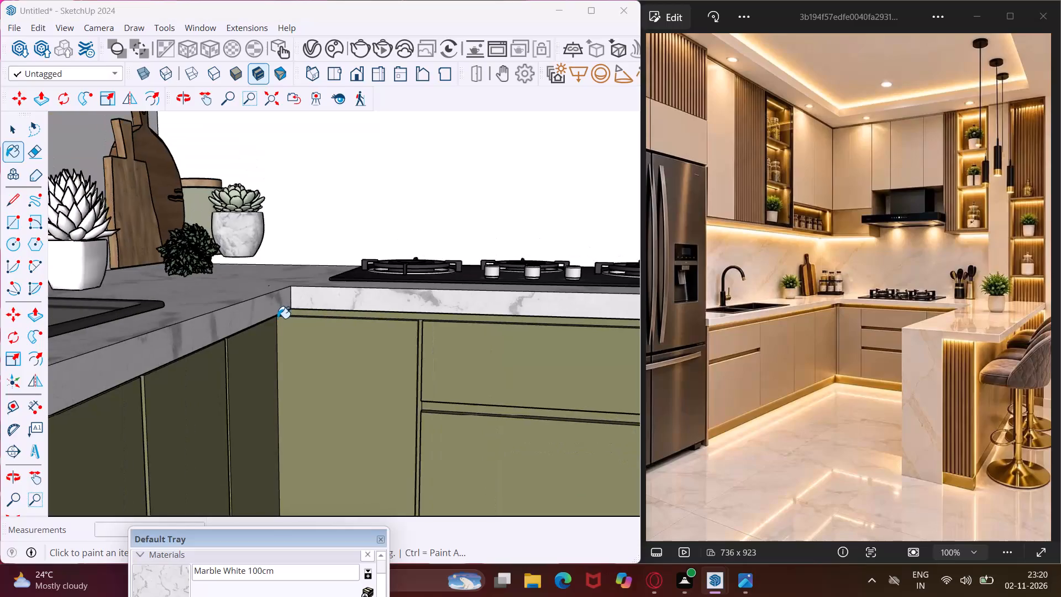
scroll(277, 318, down, 15)
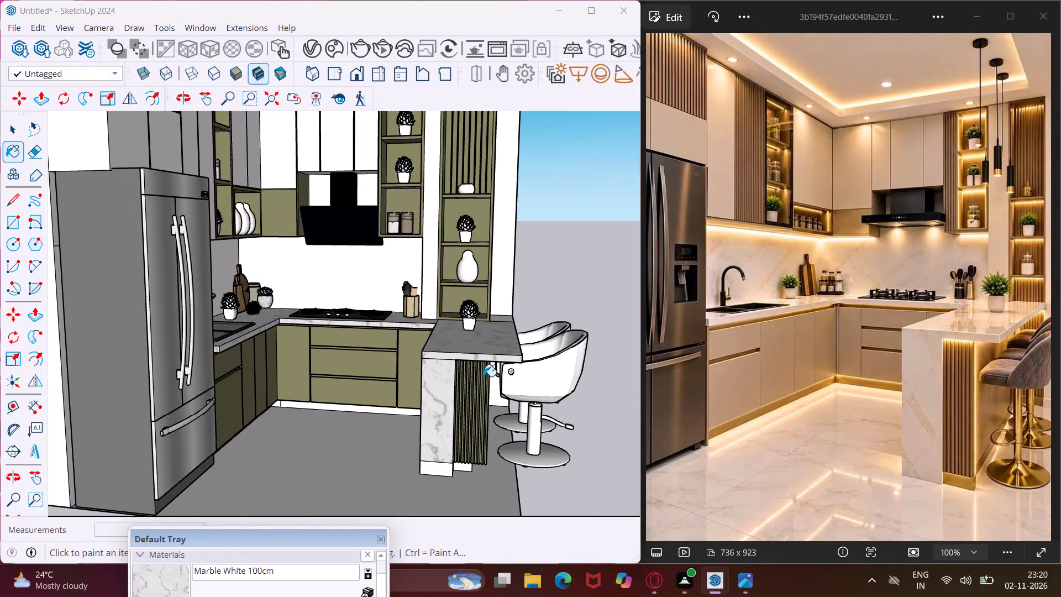
middle_drag(484, 376, 442, 326)
scroll(467, 335, up, 6)
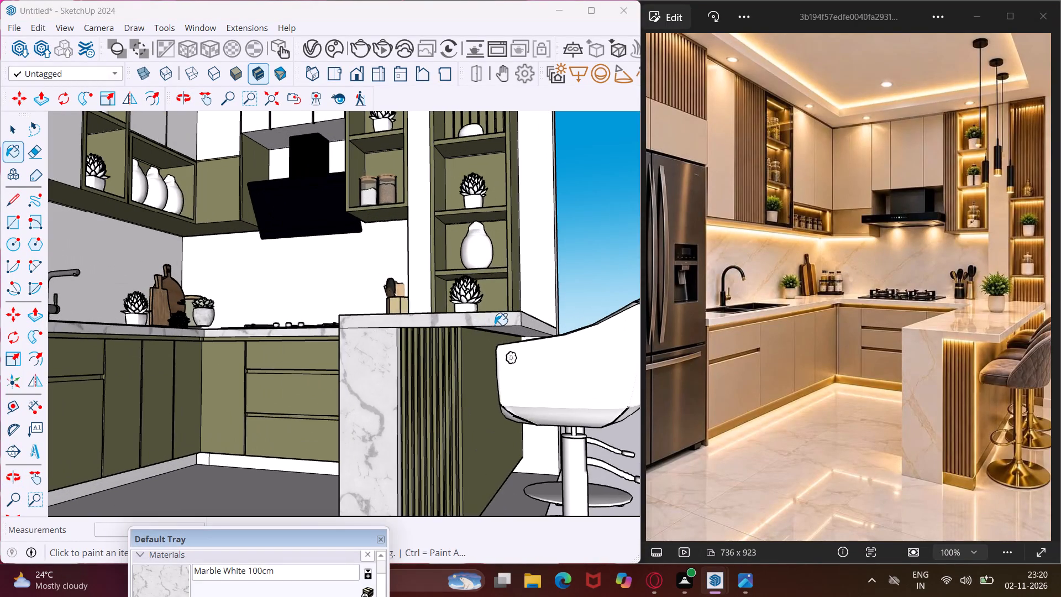
middle_drag(495, 325, 482, 284)
scroll(482, 284, up, 6)
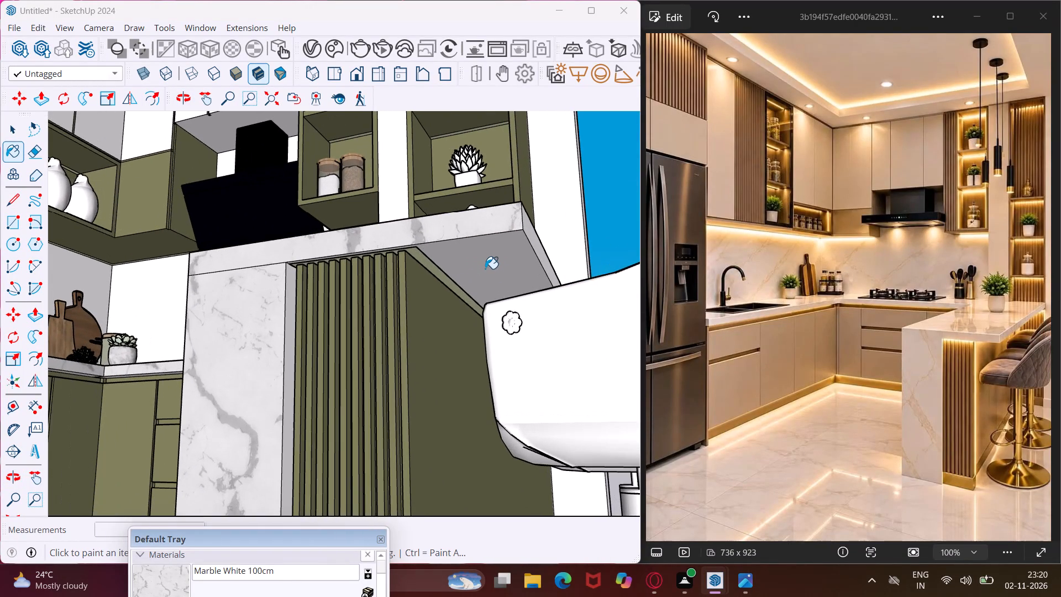
click(486, 269)
Paint the backsplash walls behind the hob and behind the sink with Marble White 100cm.
middle_drag(498, 245, 531, 200)
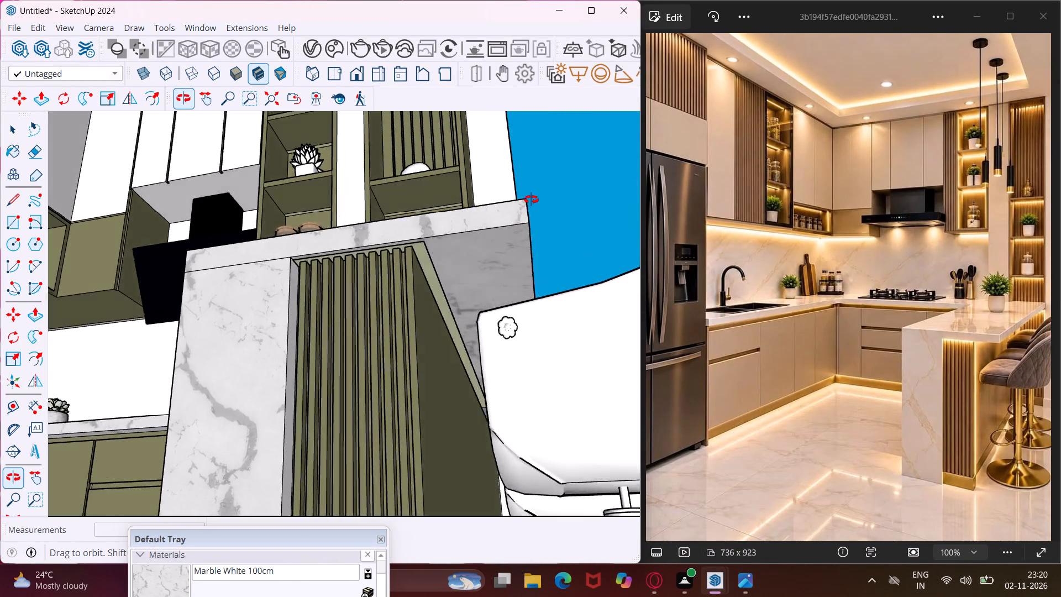
middle_drag(531, 200, 570, 376)
scroll(455, 385, down, 7)
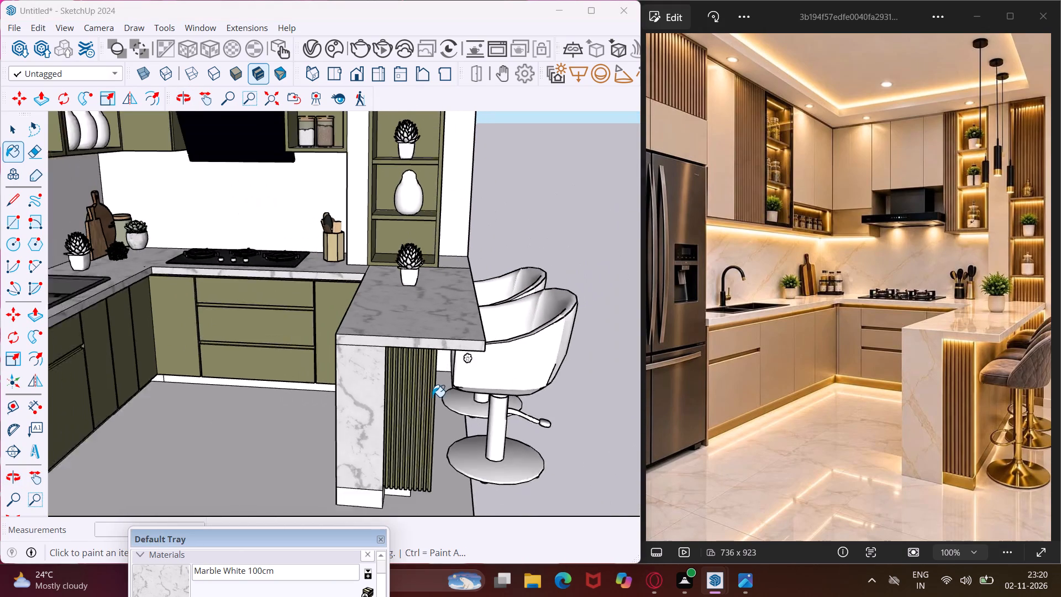
scroll(432, 397, down, 4)
scroll(313, 285, up, 3)
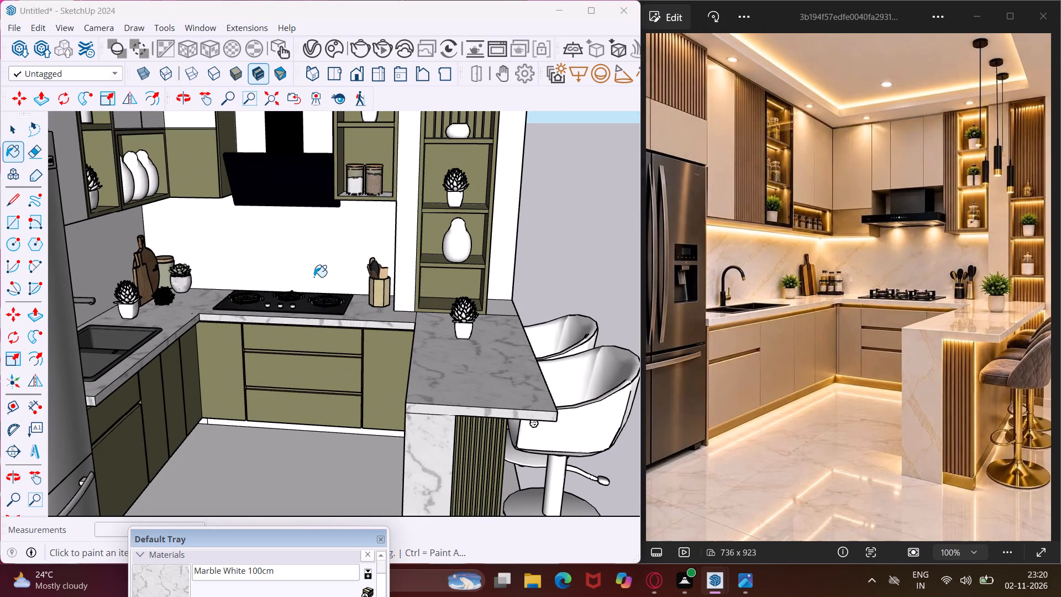
click(314, 277)
click(118, 258)
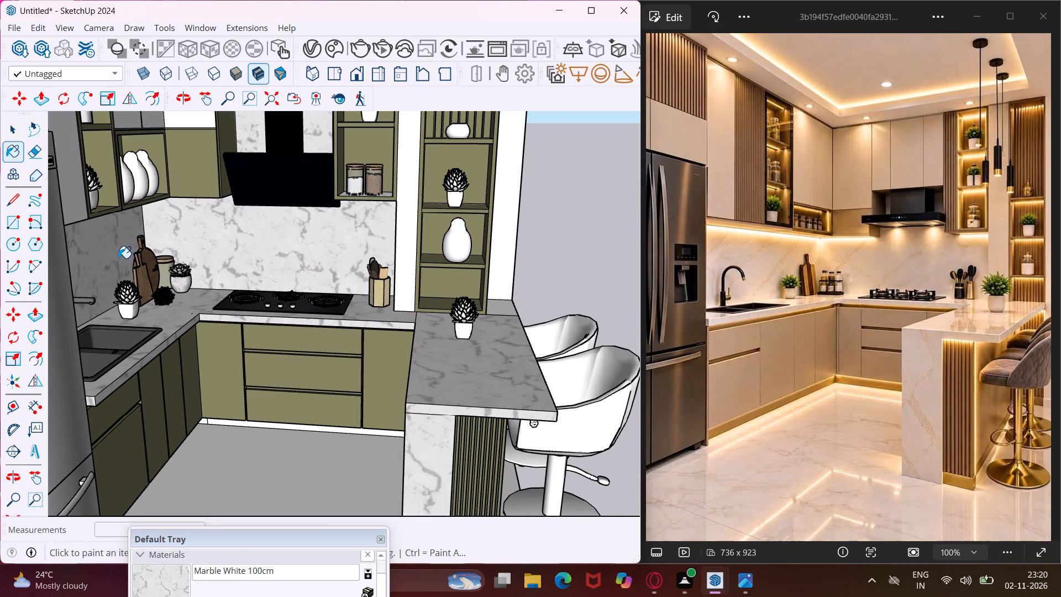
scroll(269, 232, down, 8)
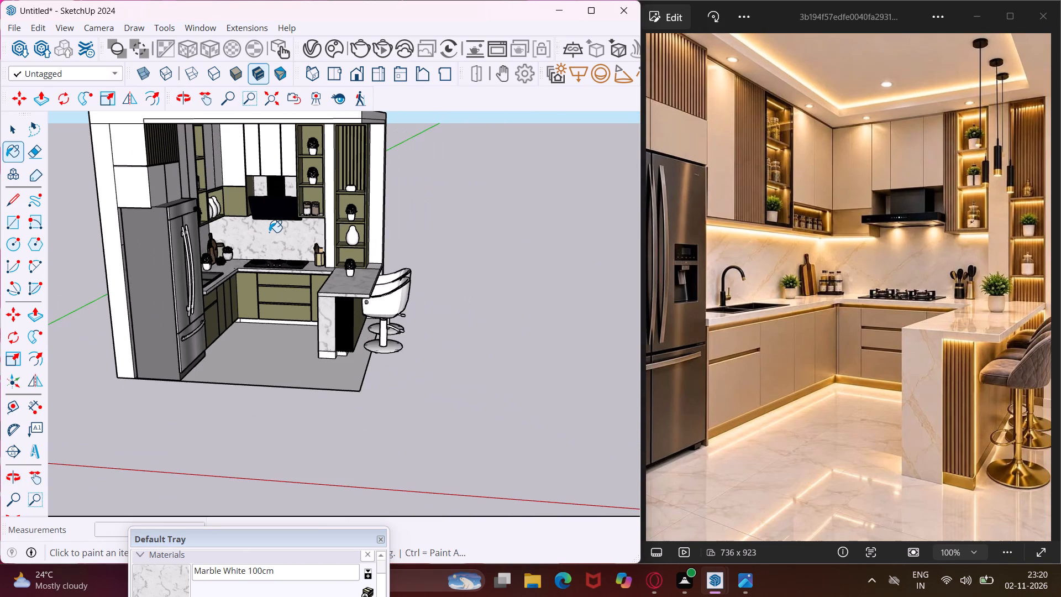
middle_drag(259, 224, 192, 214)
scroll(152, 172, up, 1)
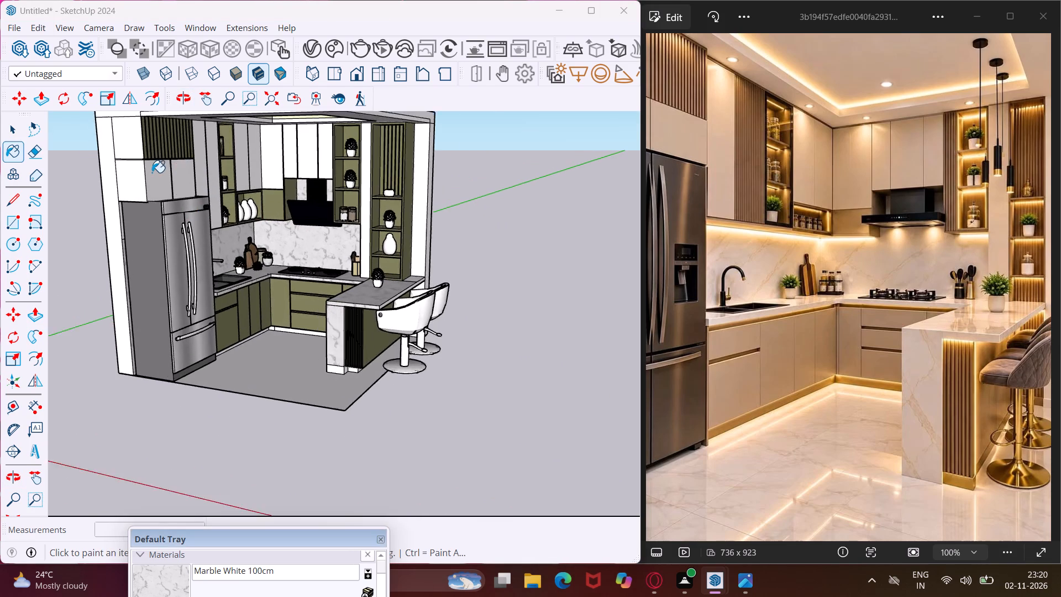
Create a new Generic V-Ray material with a light grey-green diffuse colour of about R 0.651, G 0.698, B 0.622.
scroll(152, 172, up, 4)
scroll(144, 169, down, 5)
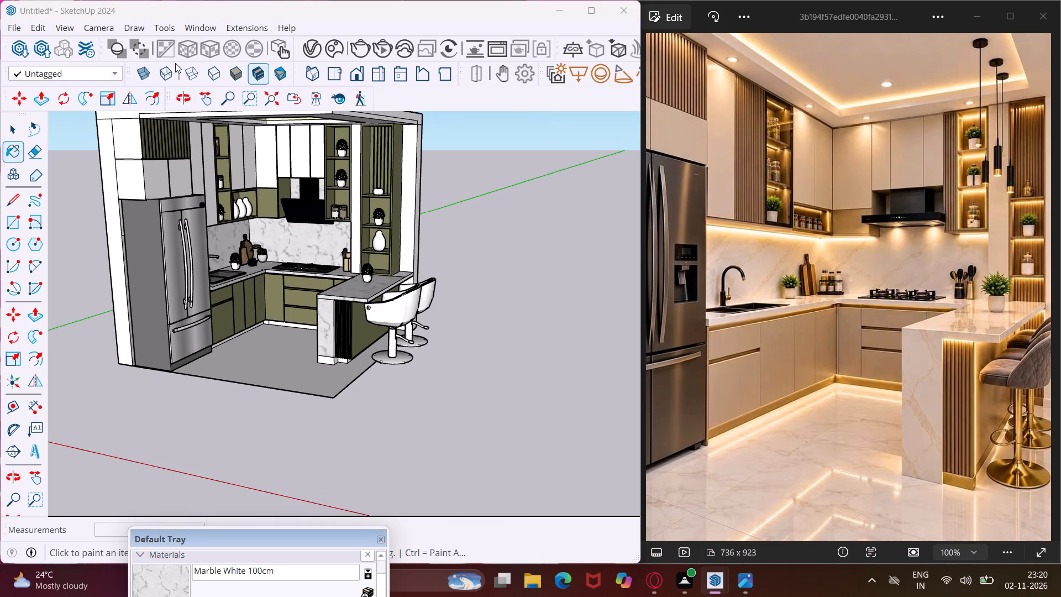
click(317, 50)
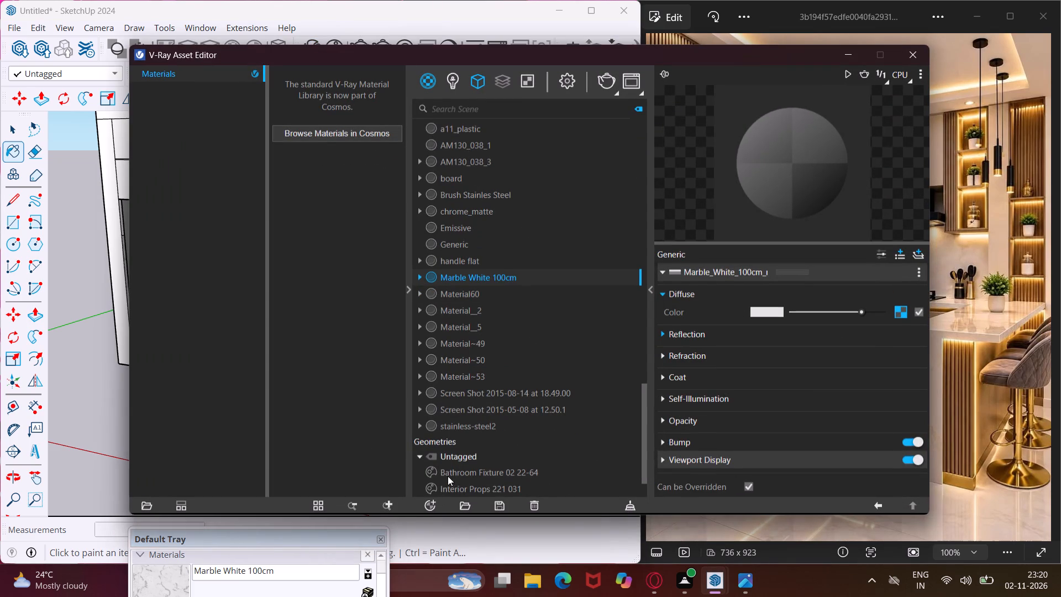
click(431, 501)
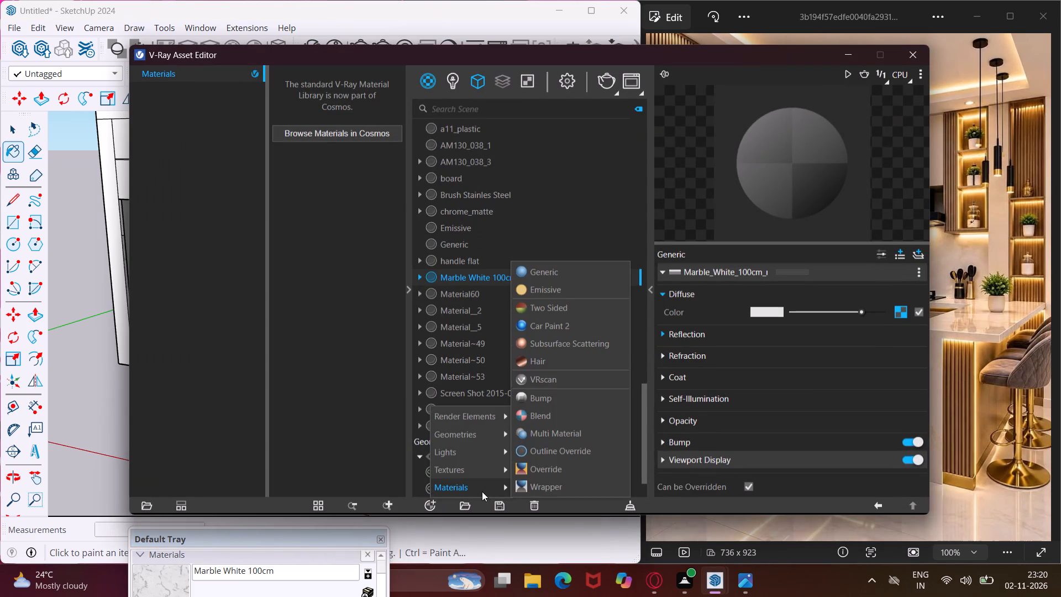
click(559, 277)
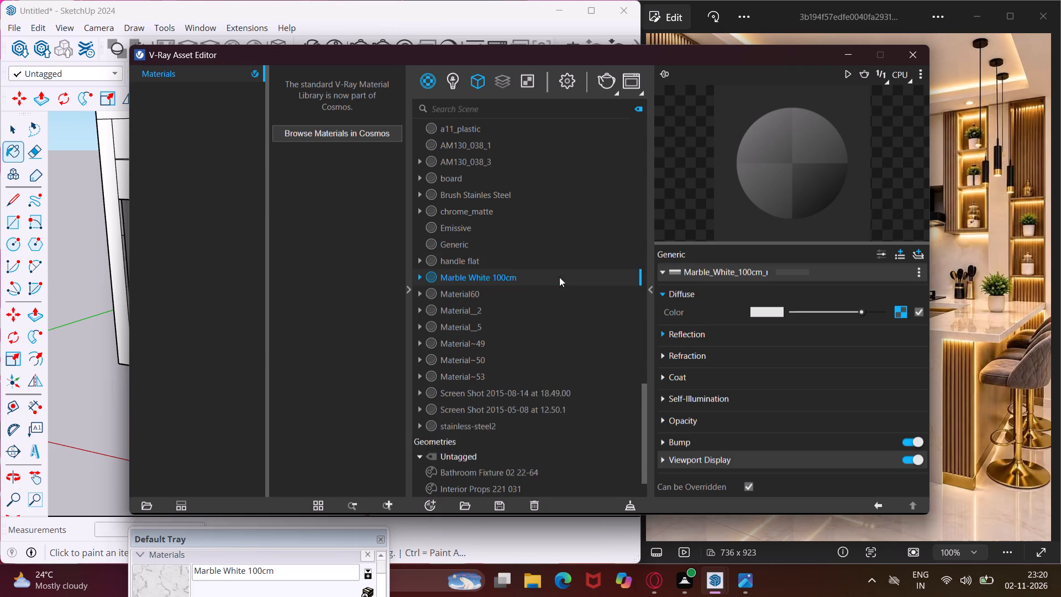
click(752, 313)
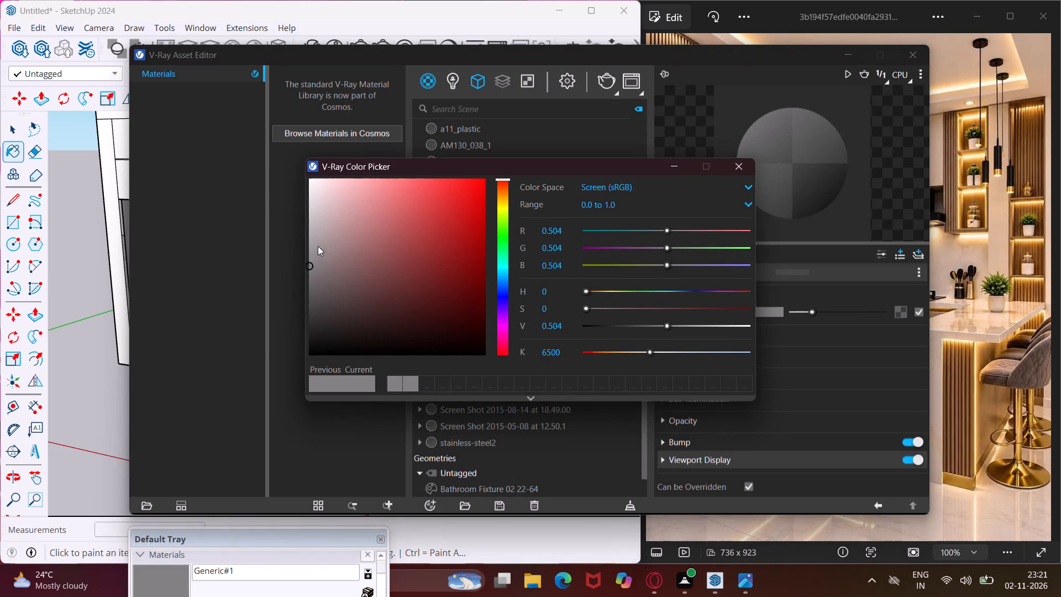
click(322, 250)
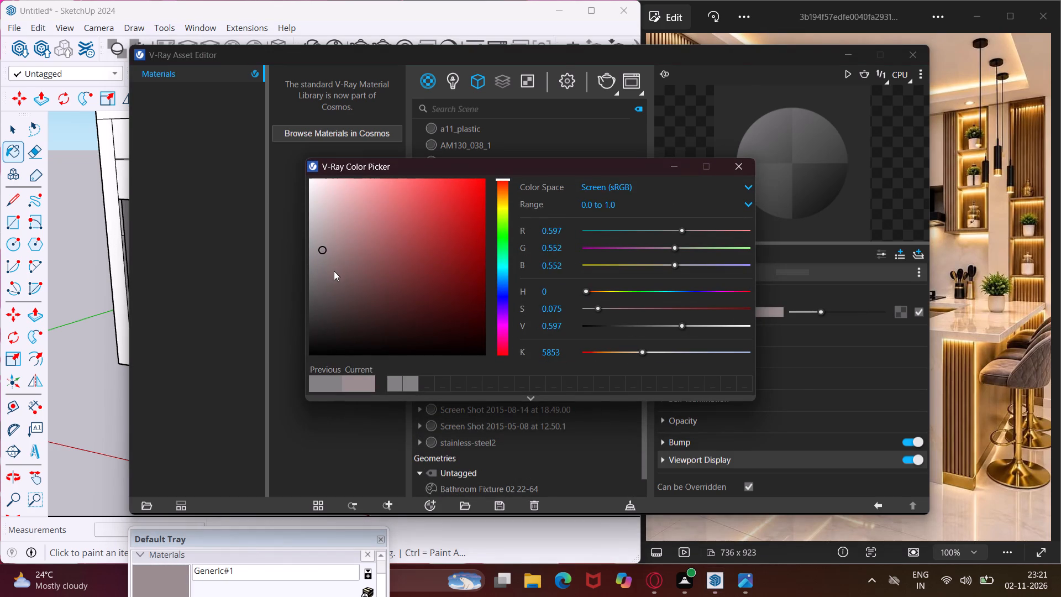
click(505, 227)
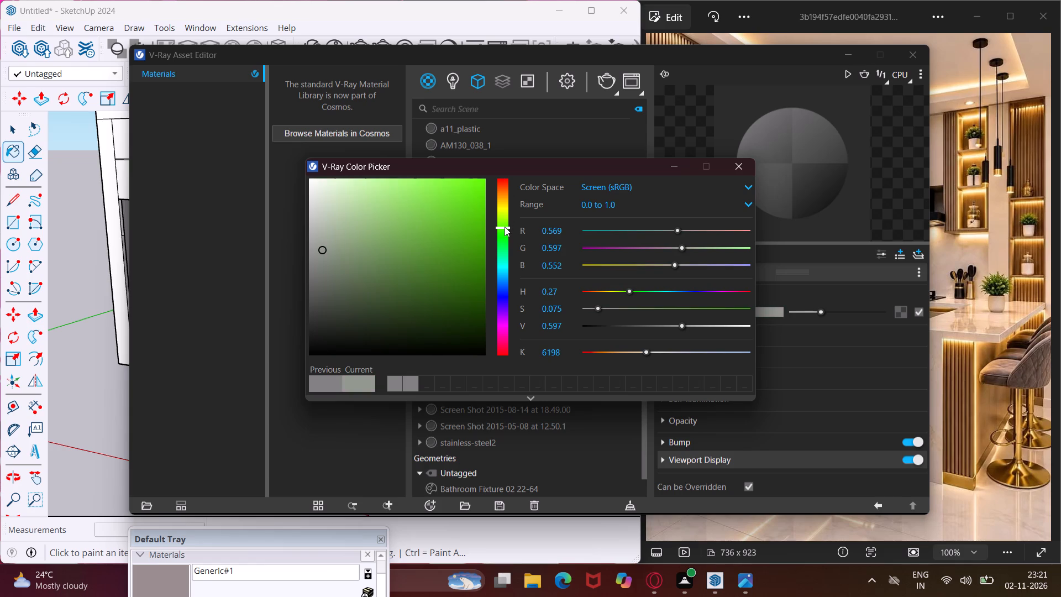
click(328, 247)
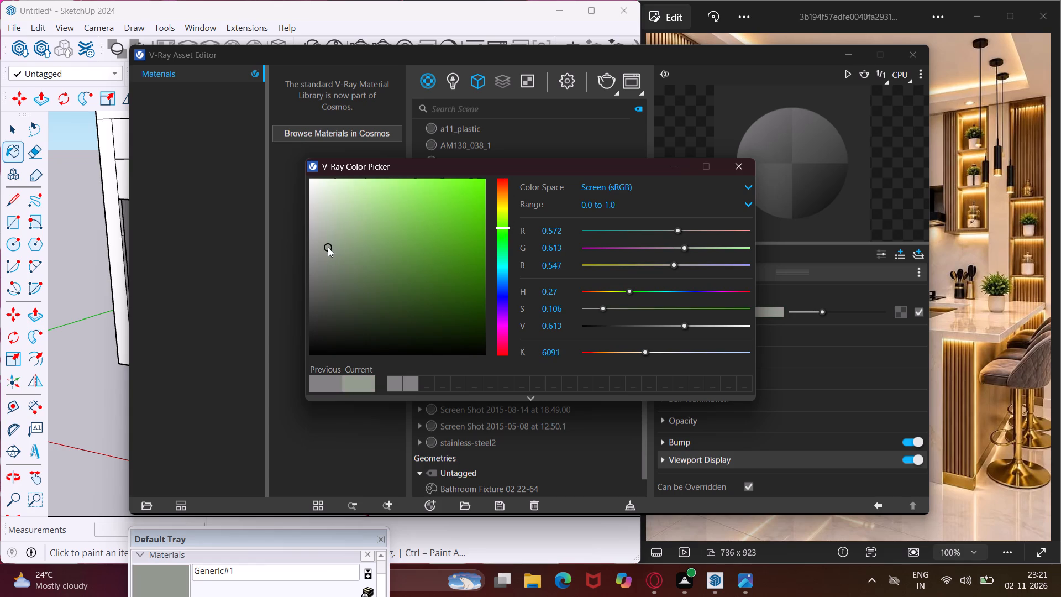
click(665, 169)
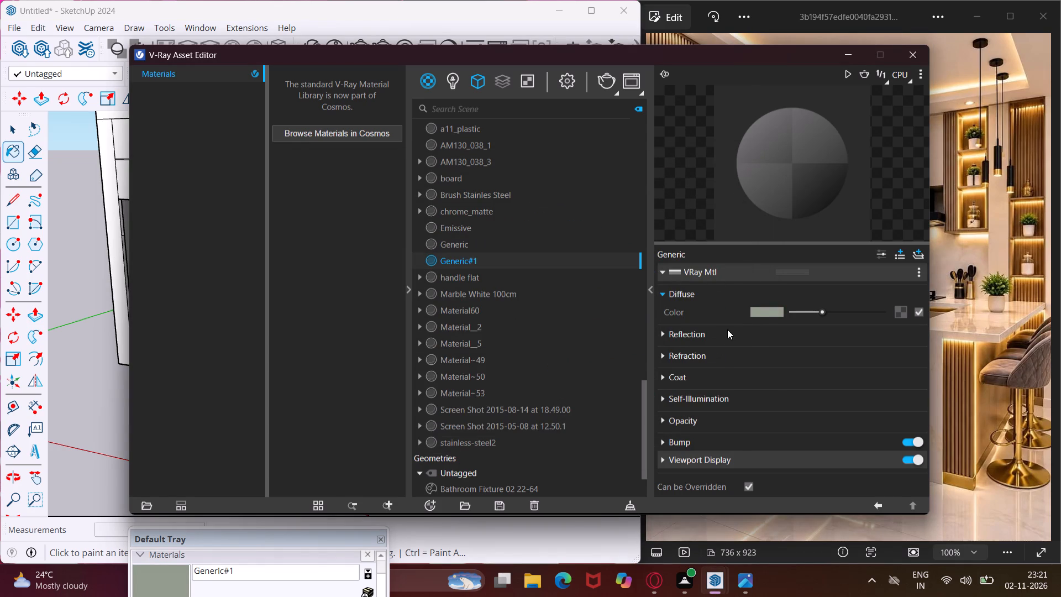
click(759, 313)
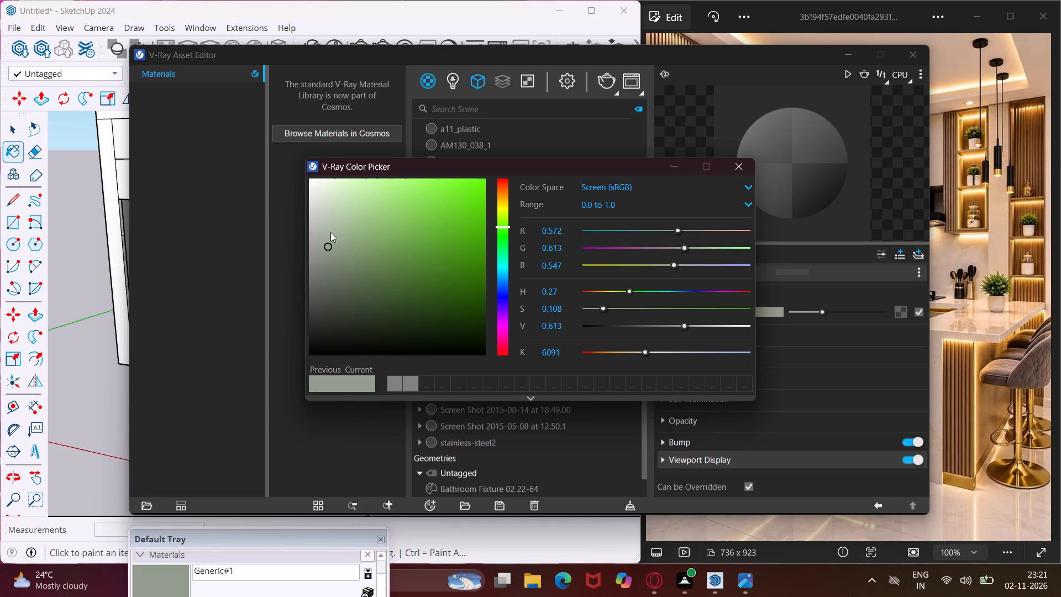
click(329, 232)
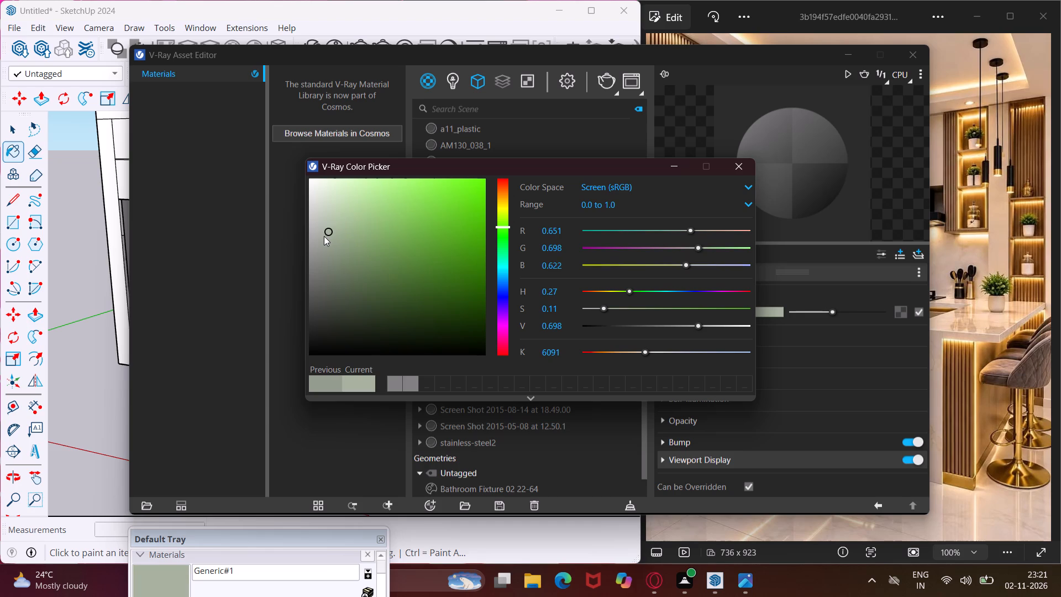
click(670, 173)
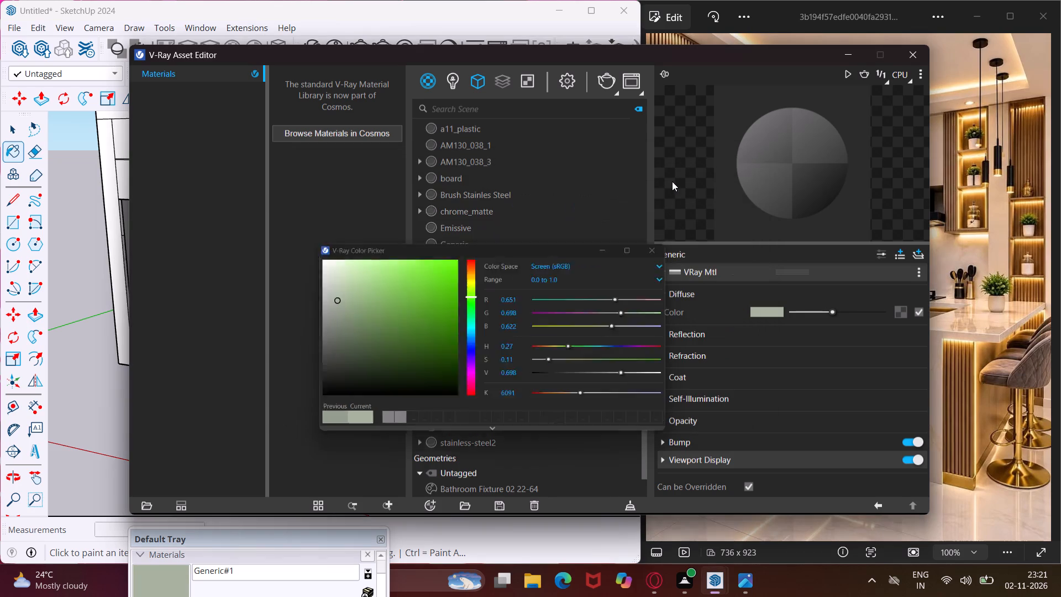
Set the new material's reflection colour to a grey-green of about R 0.612, G 0.655, B 0.596.
click(664, 334)
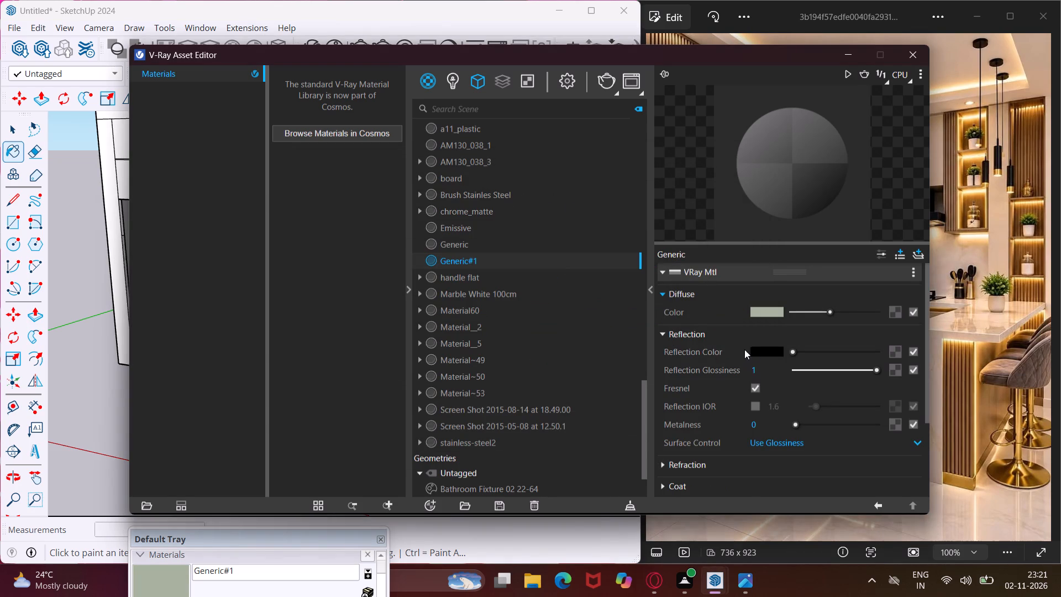
click(761, 351)
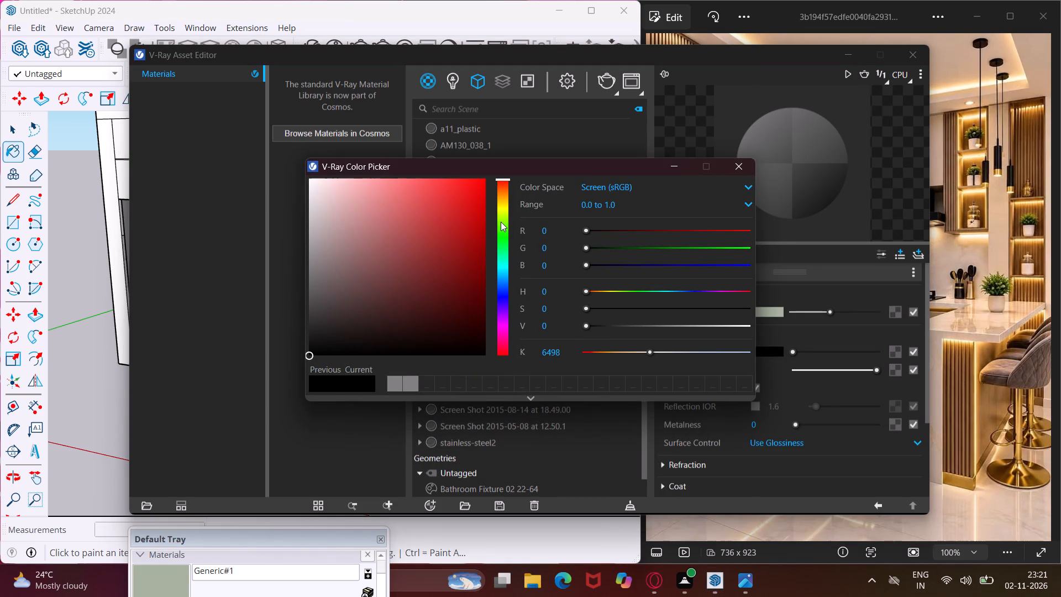
click(501, 226)
click(327, 228)
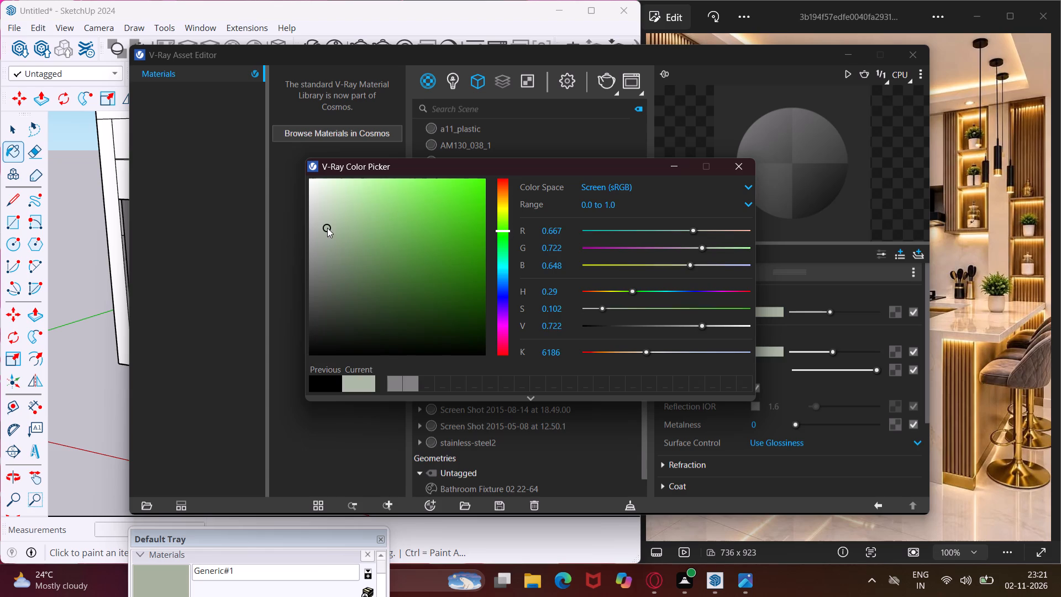
click(325, 240)
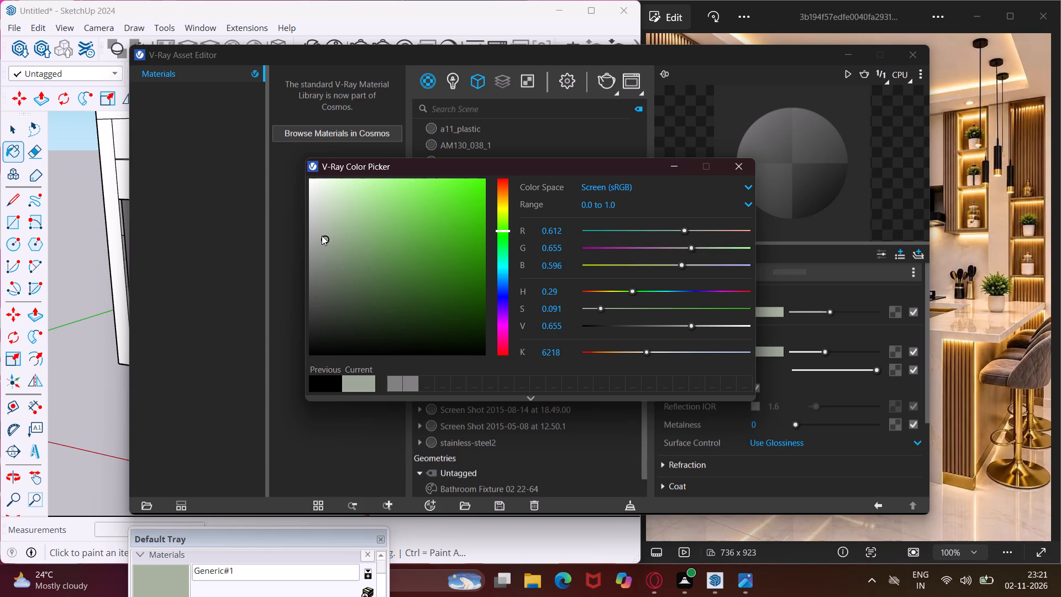
click(669, 165)
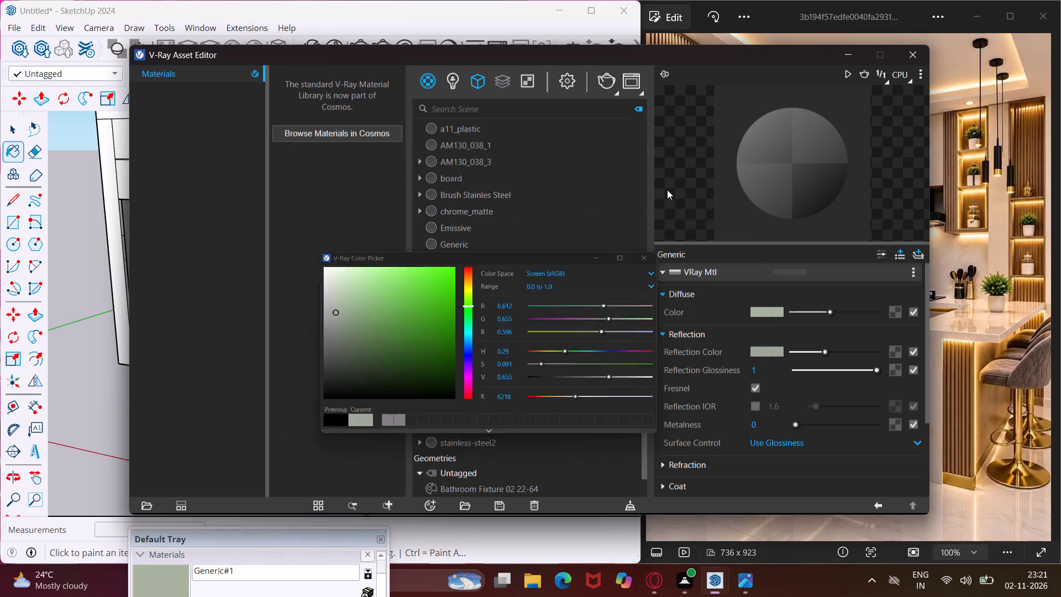
Enable the new material's Reflection IOR and set it to 4.
click(751, 405)
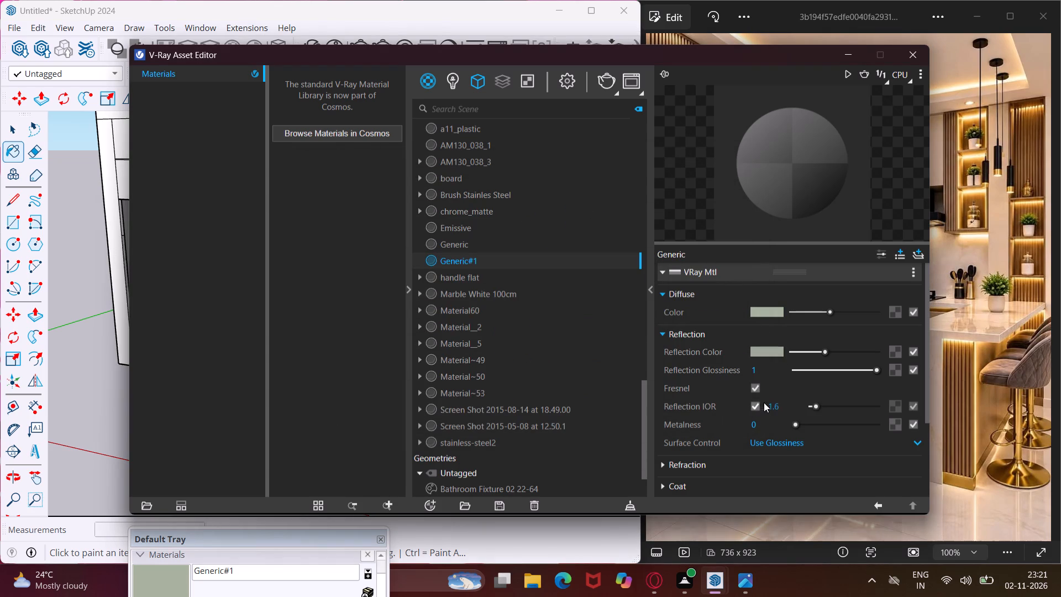
click(784, 406)
key(BackSpace)
key(BackSpace)
key(BackSpace)
key(4)
key(Return)
double_click(550, 266)
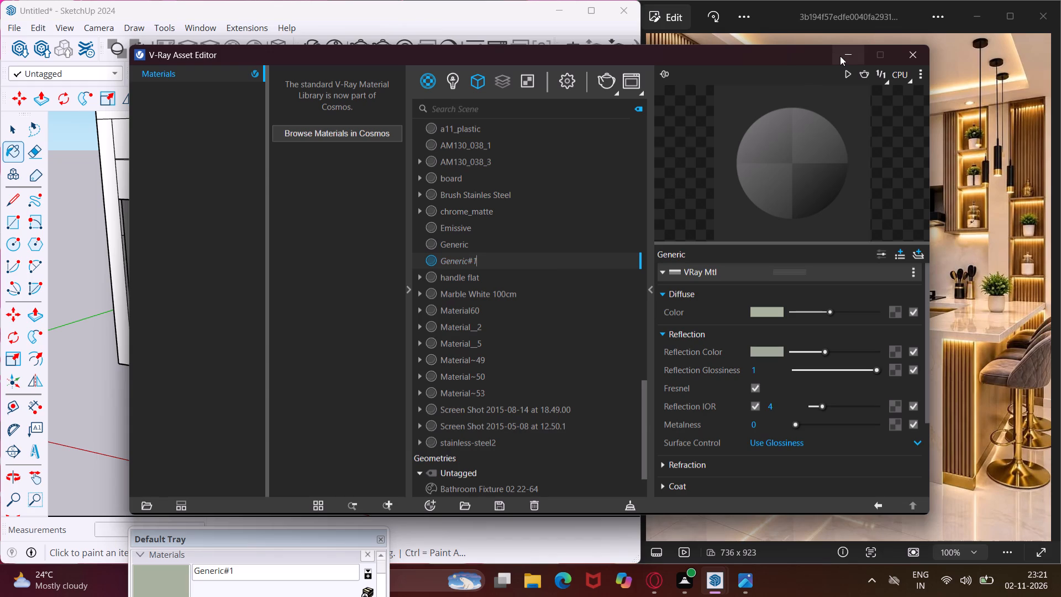
click(840, 56)
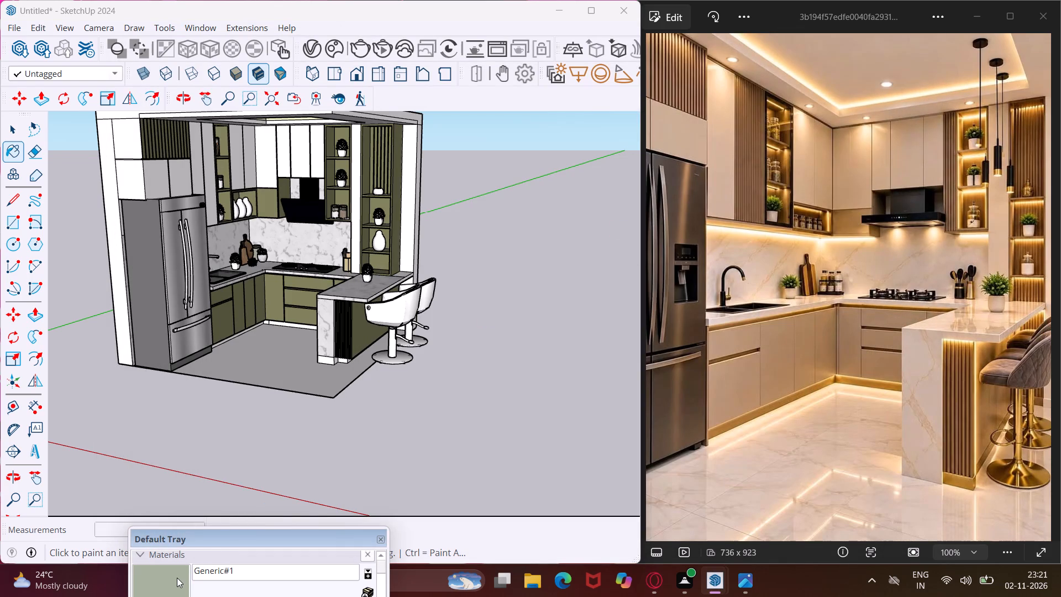
Paint the cabinet doors above the fridge, the adjoining tall panels and the sink-side upper cabinet doors with the new grey-green material.
click(176, 578)
scroll(208, 169, up, 8)
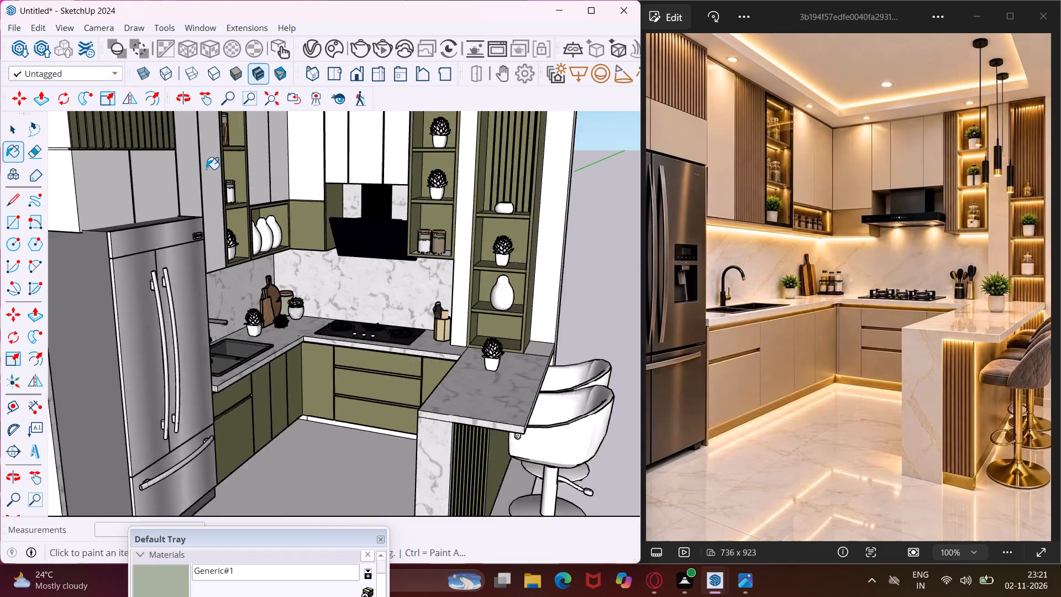
scroll(206, 169, up, 1)
click(82, 196)
click(140, 184)
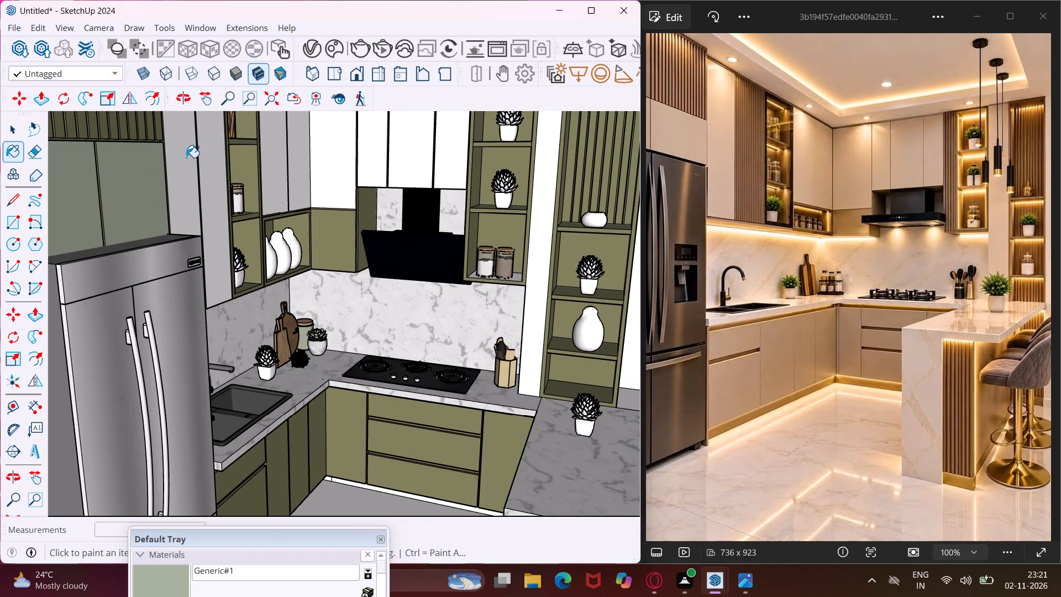
click(186, 158)
click(206, 155)
click(274, 182)
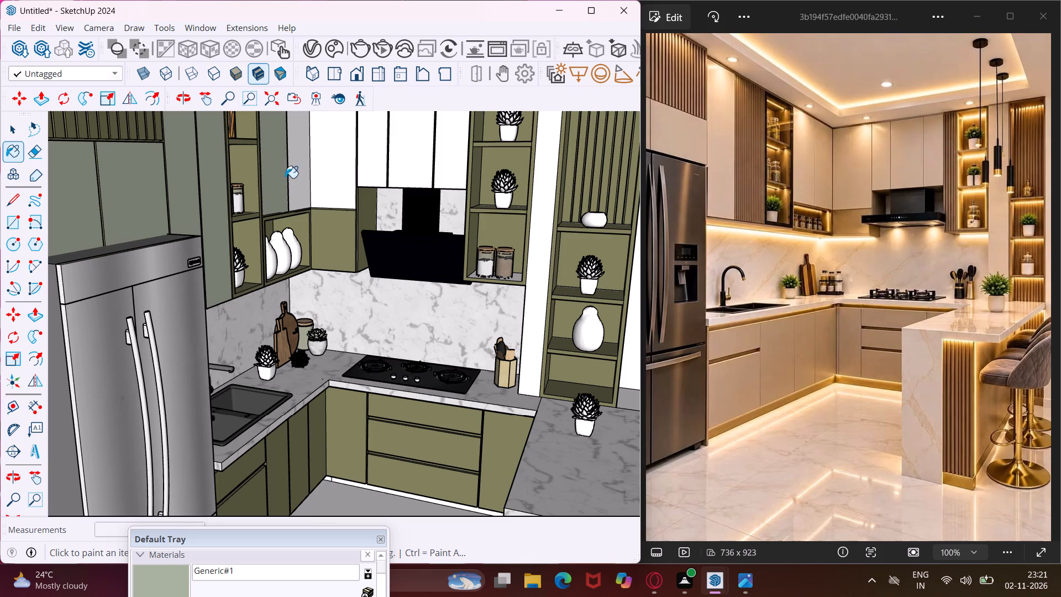
click(300, 174)
Paint the hob-side upper cabinet fronts and the vertical strip between the two open shelf units with the grey-green material.
click(324, 165)
click(370, 155)
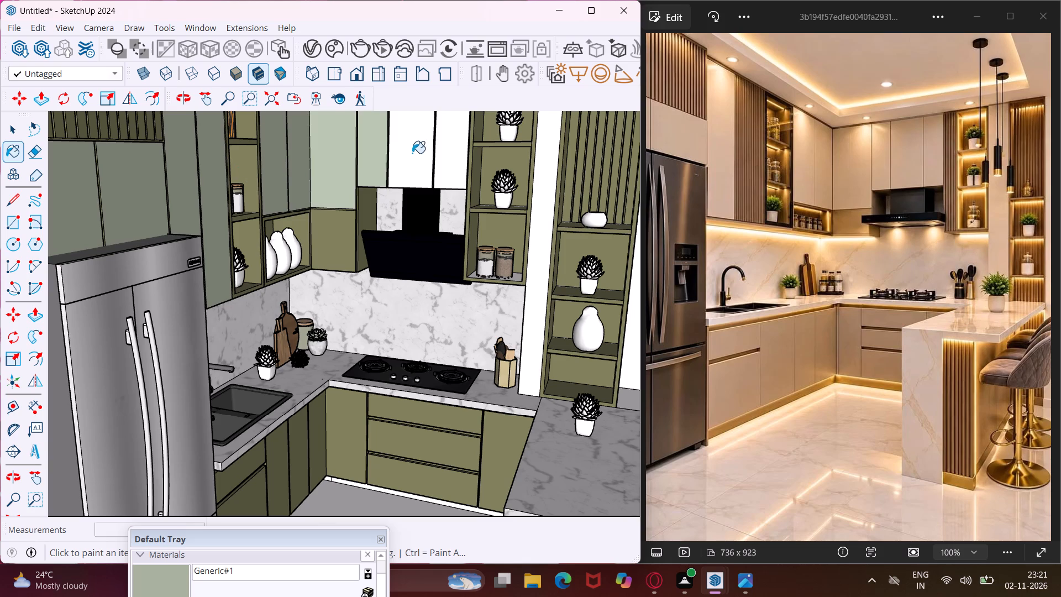
click(412, 152)
click(440, 153)
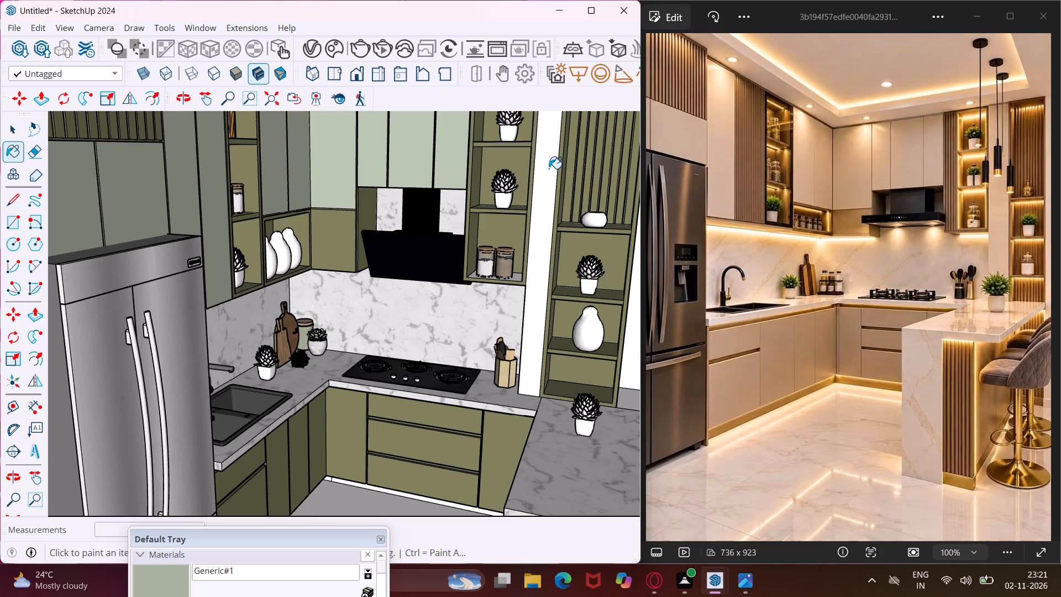
click(549, 169)
scroll(543, 175, down, 4)
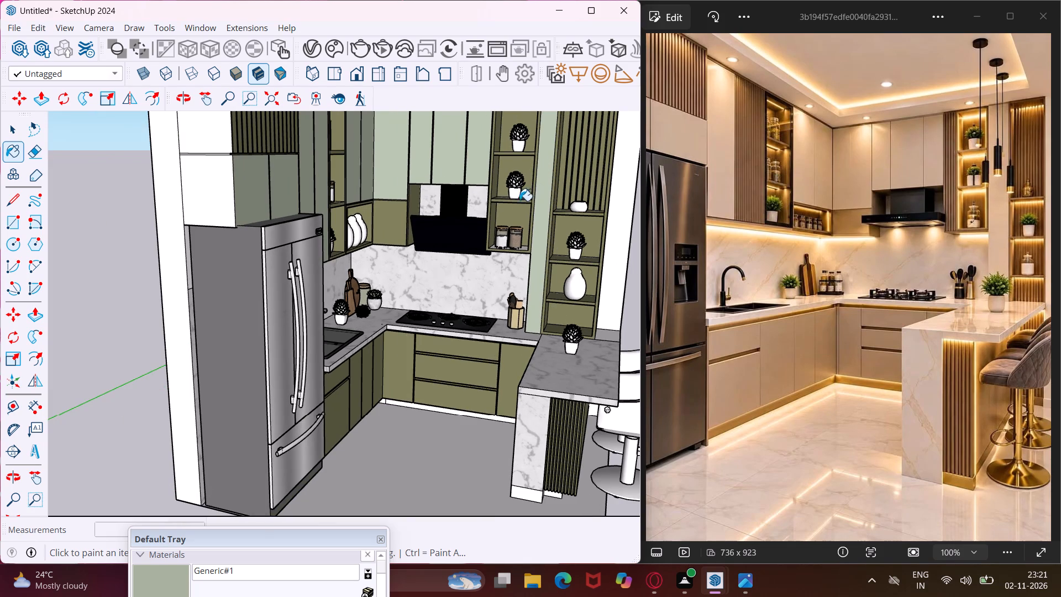
scroll(474, 237, down, 2)
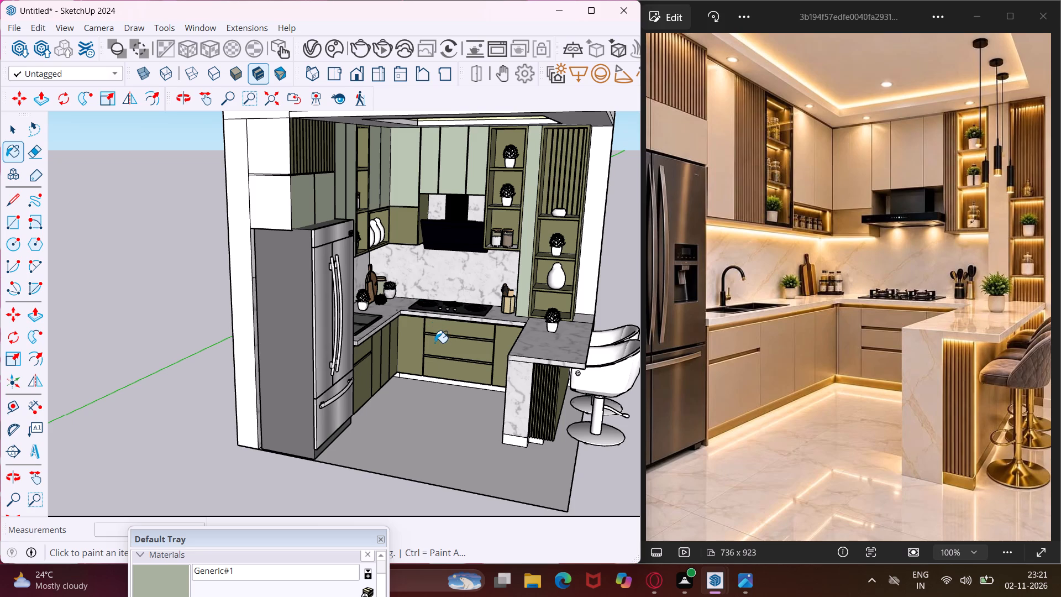
key(Escape)
key(space)
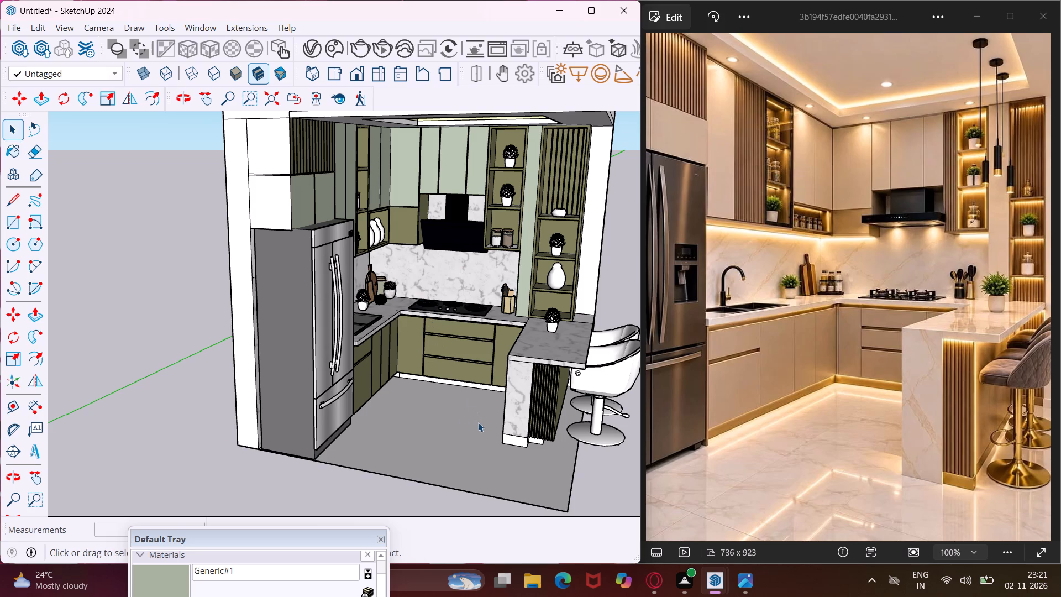
Draw a vertical 10' by 6" rotated rectangle hanging below the outer bottom edge of the hob wall.
middle_drag(379, 409, 104, 301)
scroll(123, 318, down, 4)
middle_drag(349, 386, 254, 365)
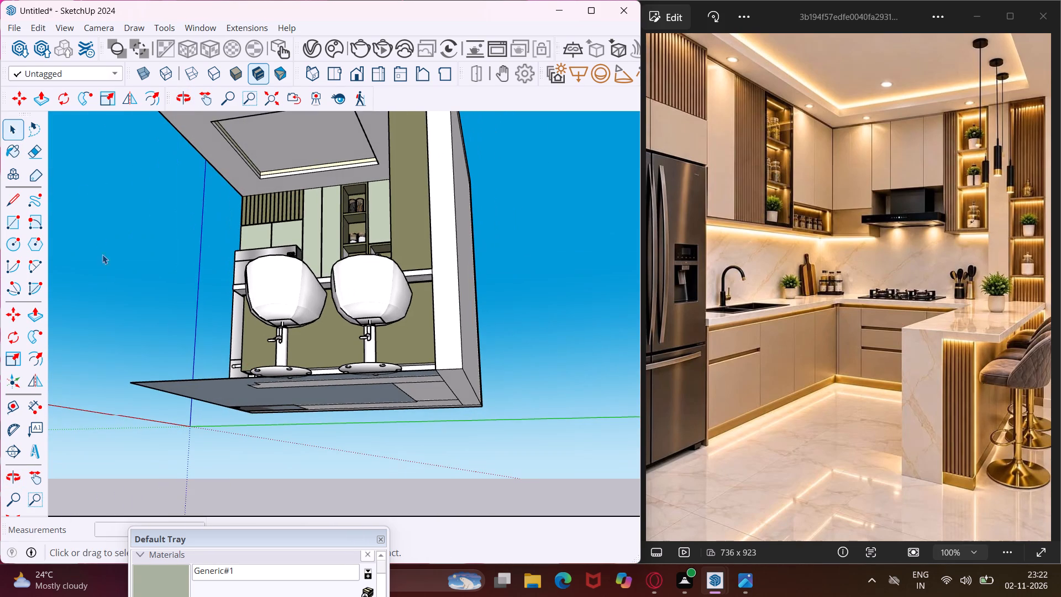
click(36, 223)
scroll(498, 391, up, 5)
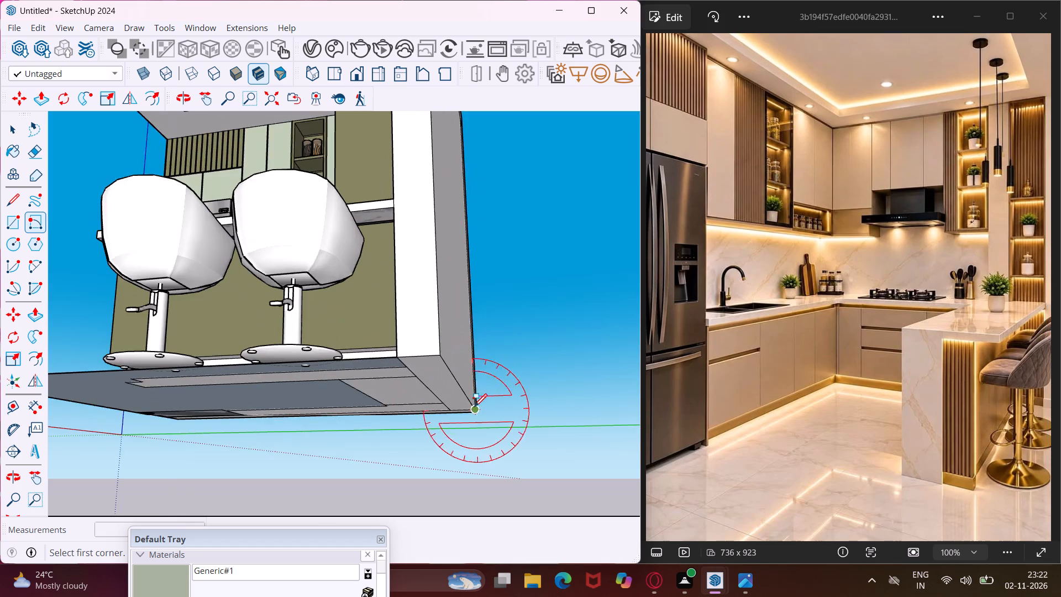
scroll(474, 406, up, 9)
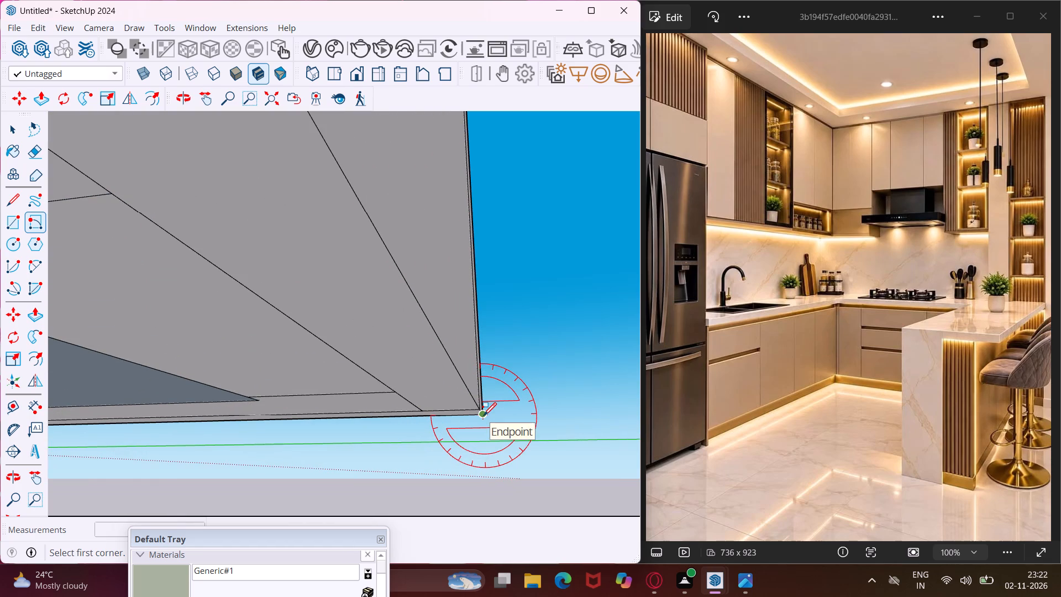
click(483, 415)
scroll(450, 381, down, 8)
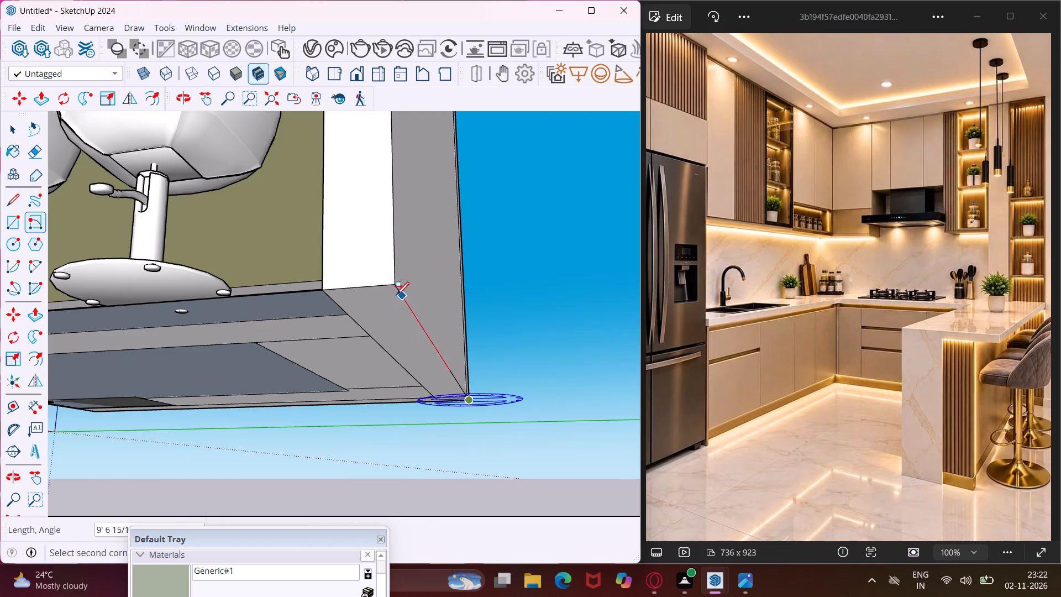
click(393, 279)
middle_drag(393, 282, 430, 373)
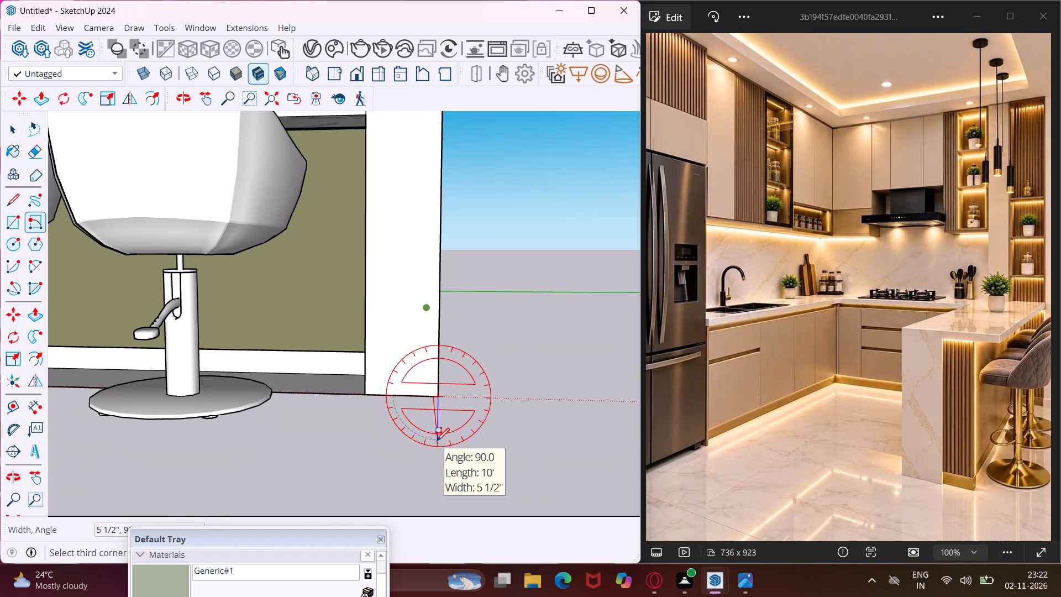
key(6)
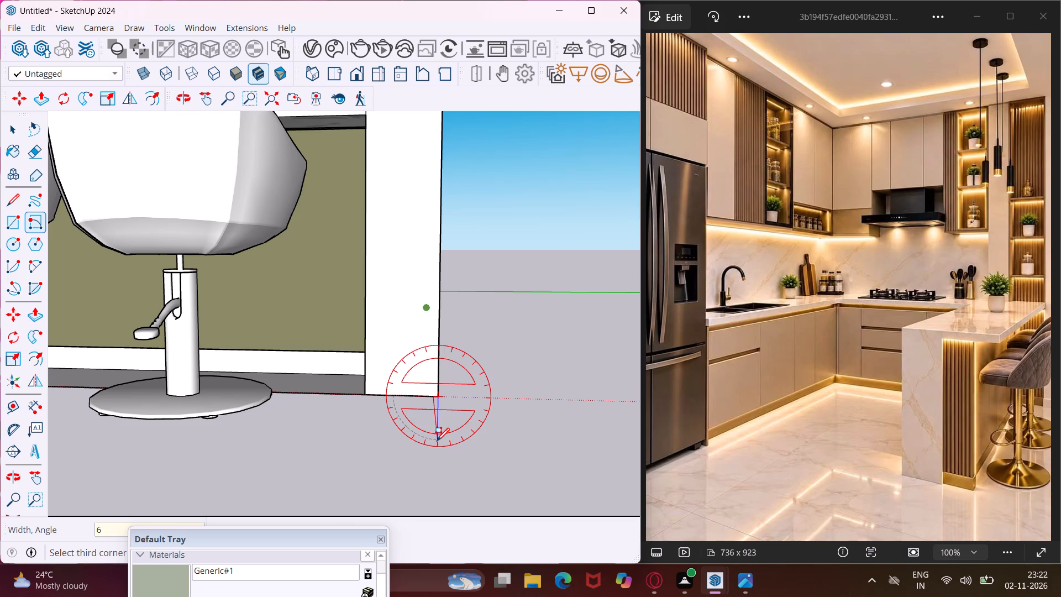
key(shift+quotedbl)
key(Return)
key(Escape)
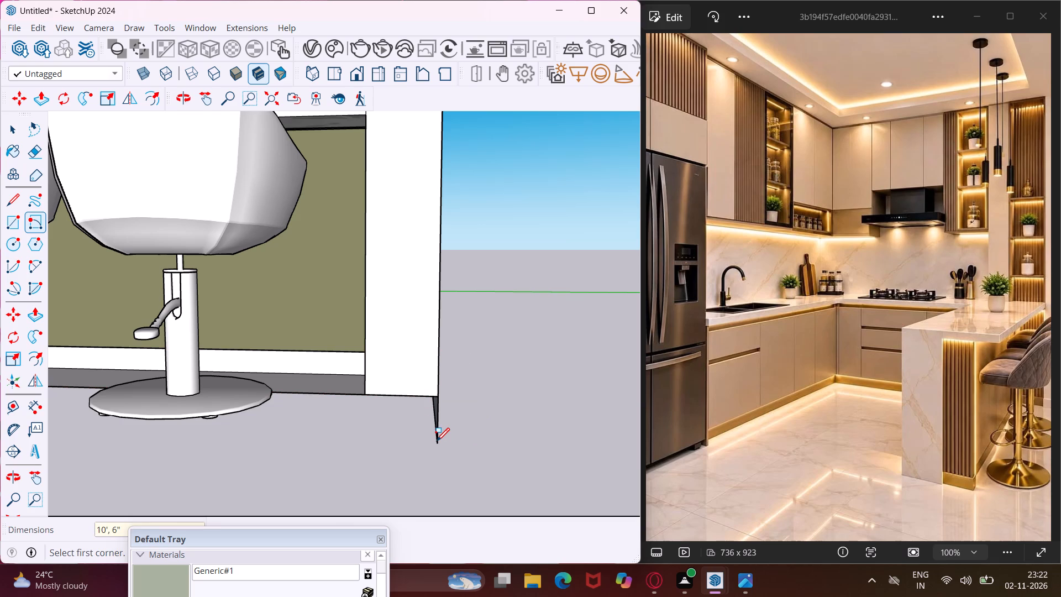
key(space)
Extrude the rectangle 10' 6" beneath the whole room to the opposite floor corner as a base slab.
middle_drag(433, 436, 543, 420)
scroll(592, 373, up, 2)
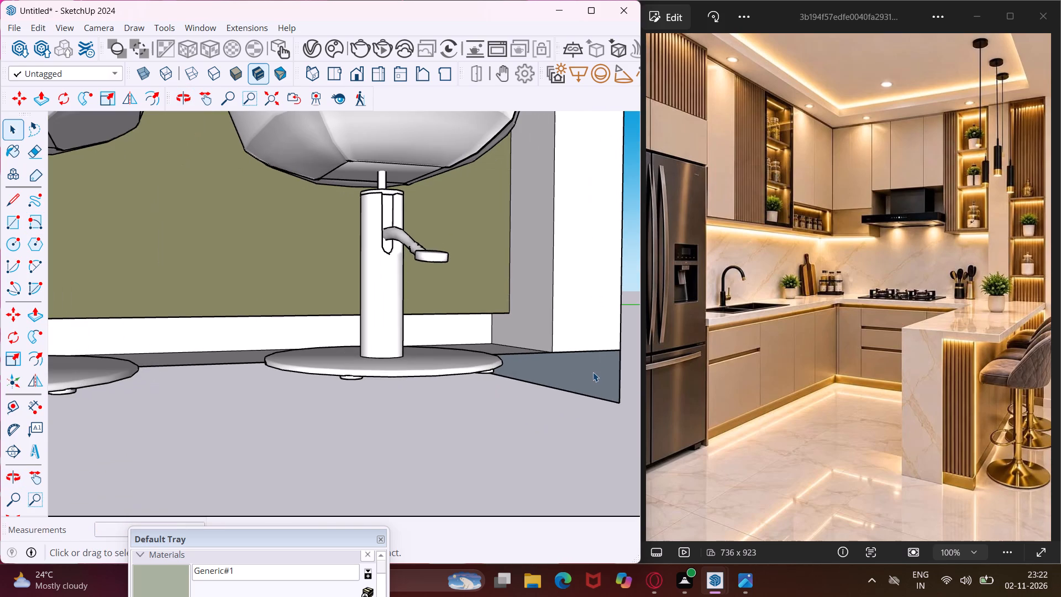
click(593, 372)
key(p)
click(593, 372)
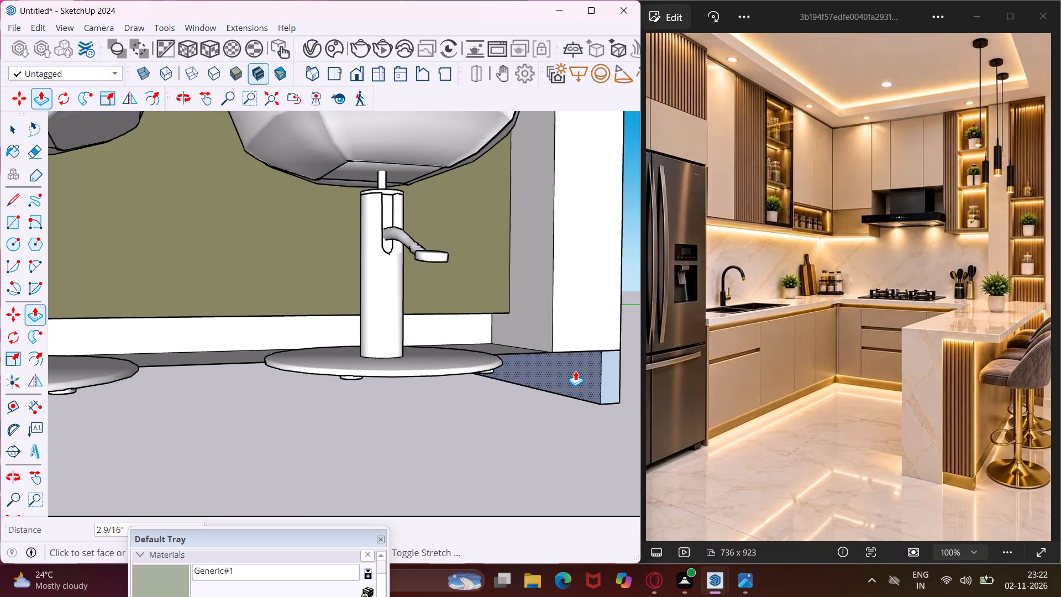
scroll(575, 371, down, 10)
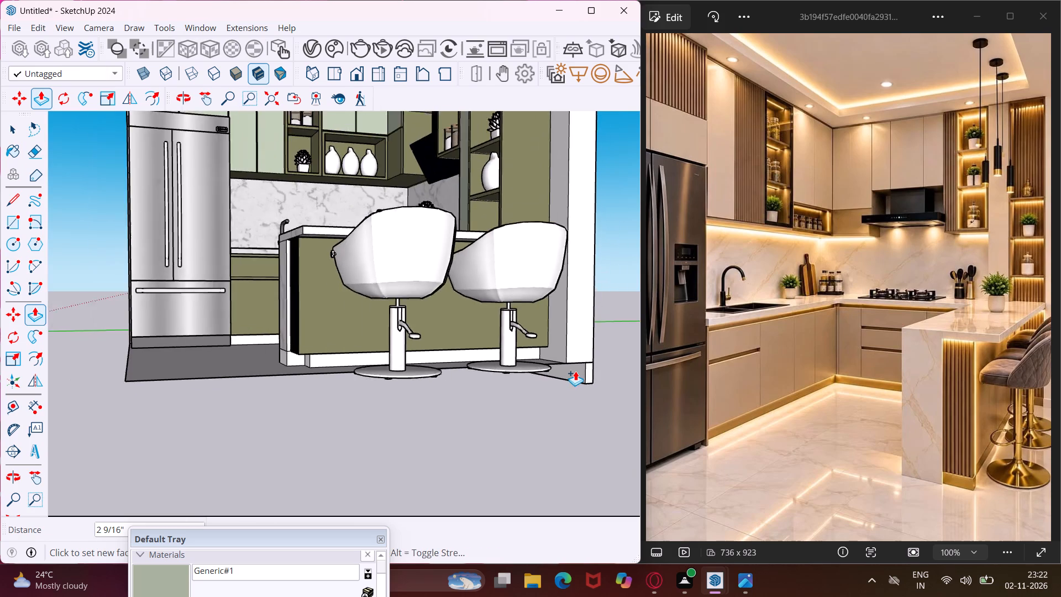
scroll(575, 371, down, 4)
click(287, 376)
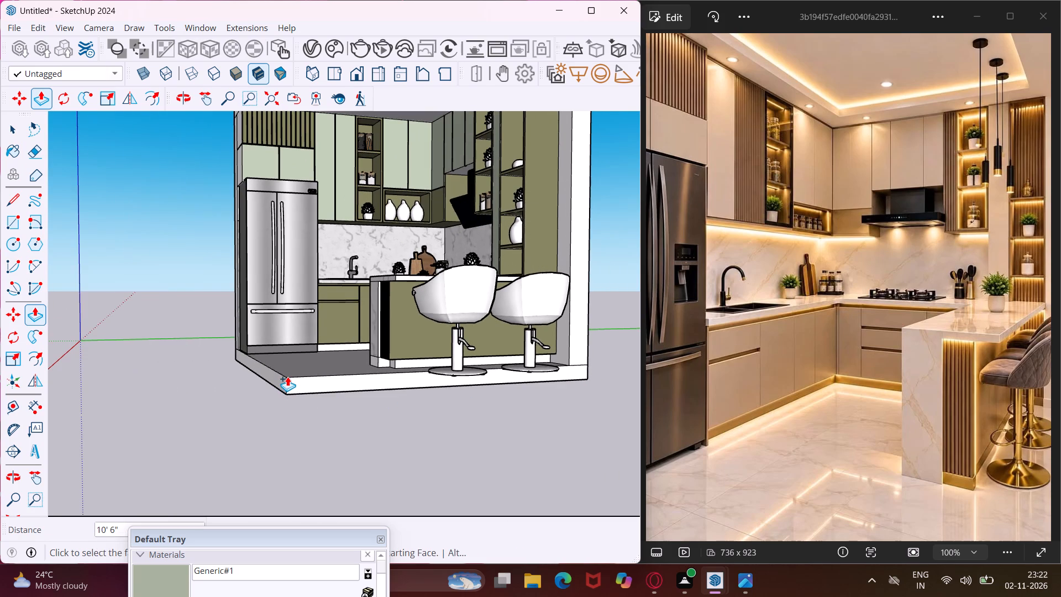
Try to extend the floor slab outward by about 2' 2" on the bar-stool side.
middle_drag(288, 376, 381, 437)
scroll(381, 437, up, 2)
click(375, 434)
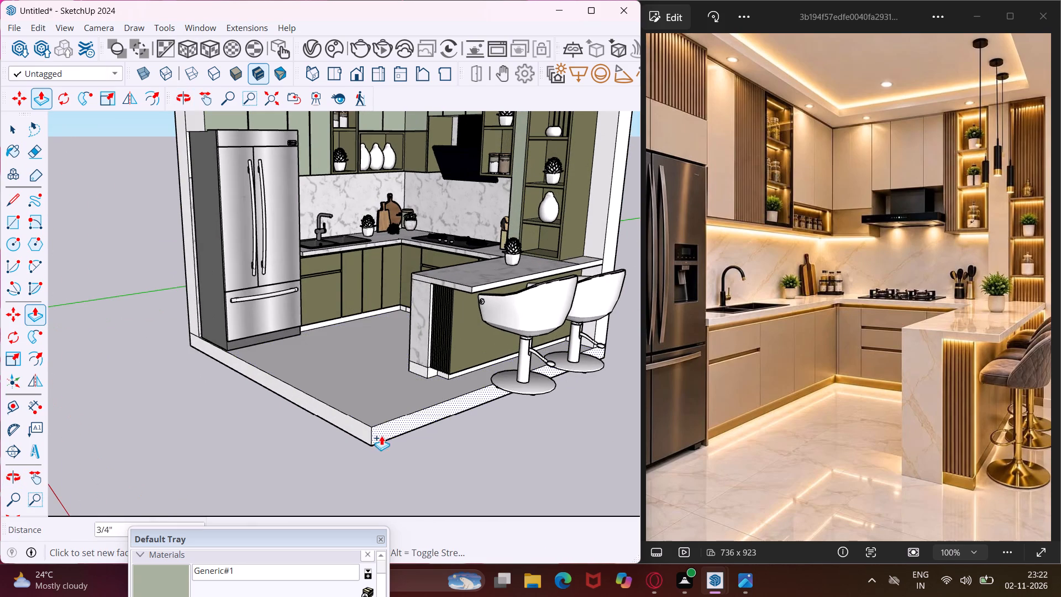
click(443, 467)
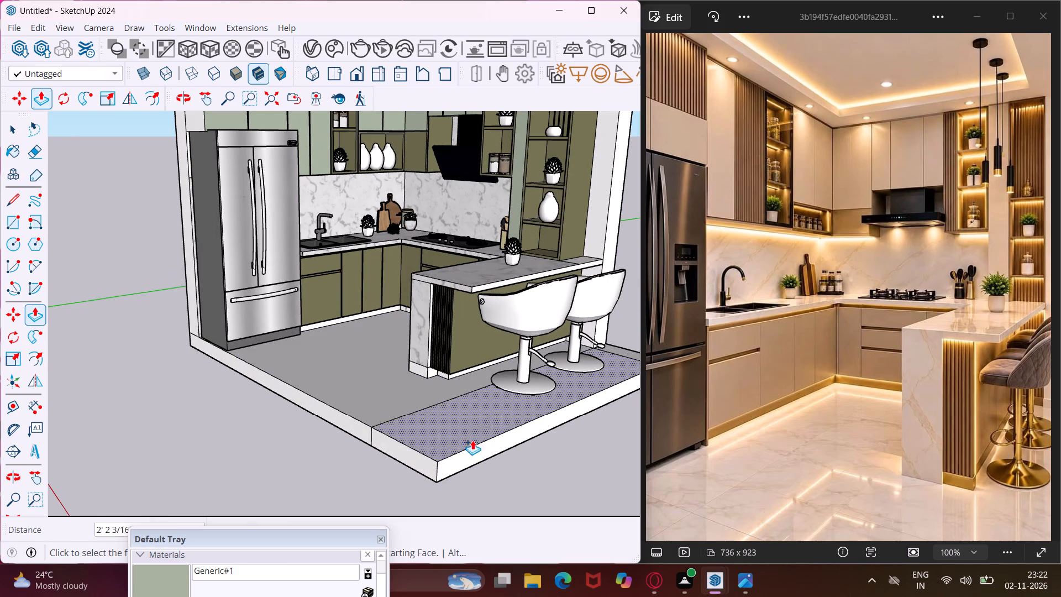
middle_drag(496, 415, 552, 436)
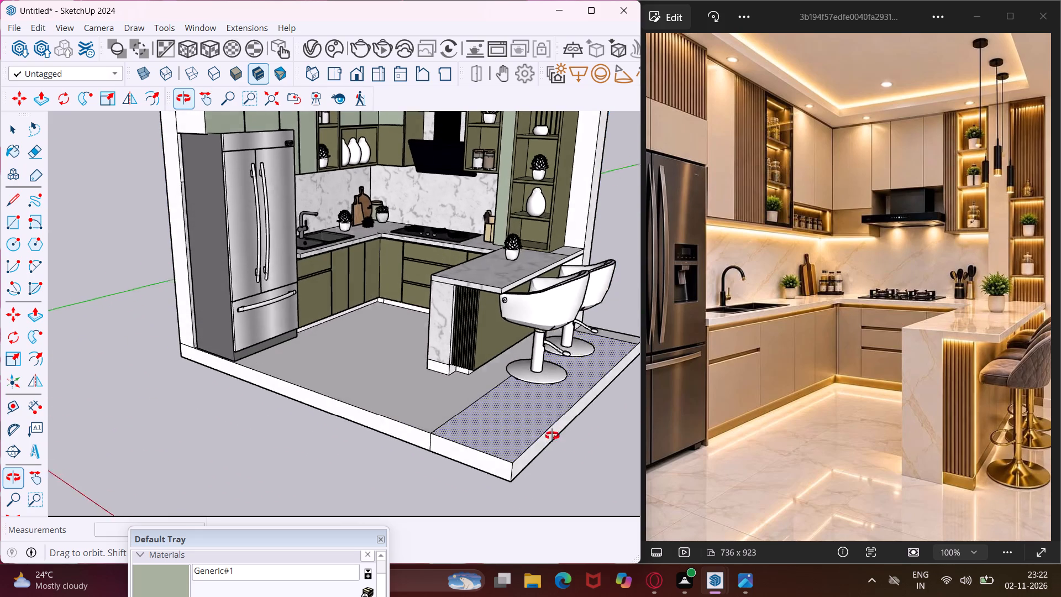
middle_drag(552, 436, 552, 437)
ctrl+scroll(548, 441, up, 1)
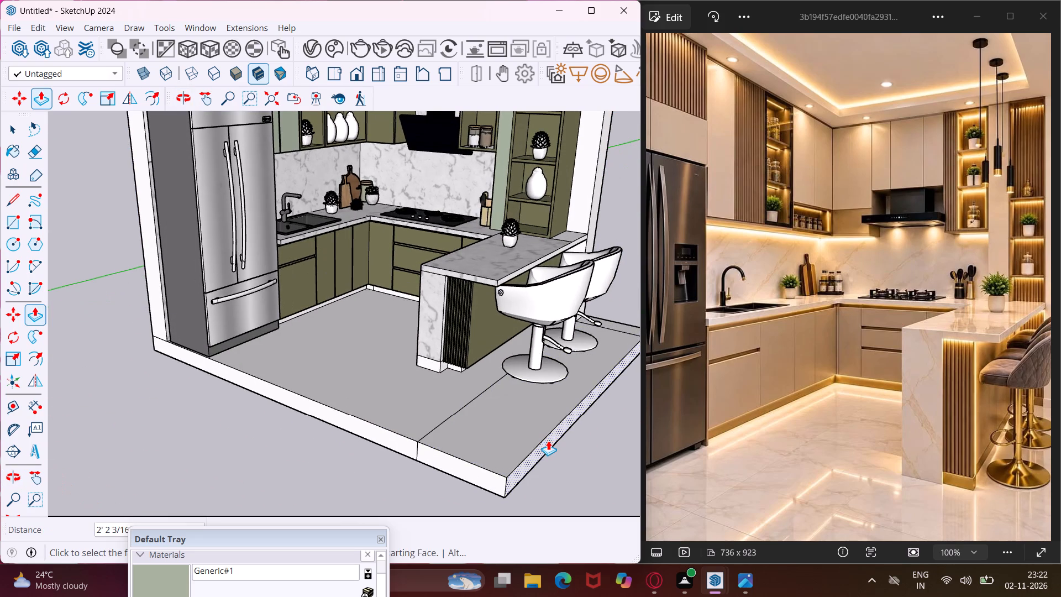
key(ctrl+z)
Extend the floor slab outward by about 3' 2 3/4" on the bar-stool side.
scroll(411, 447, up, 2)
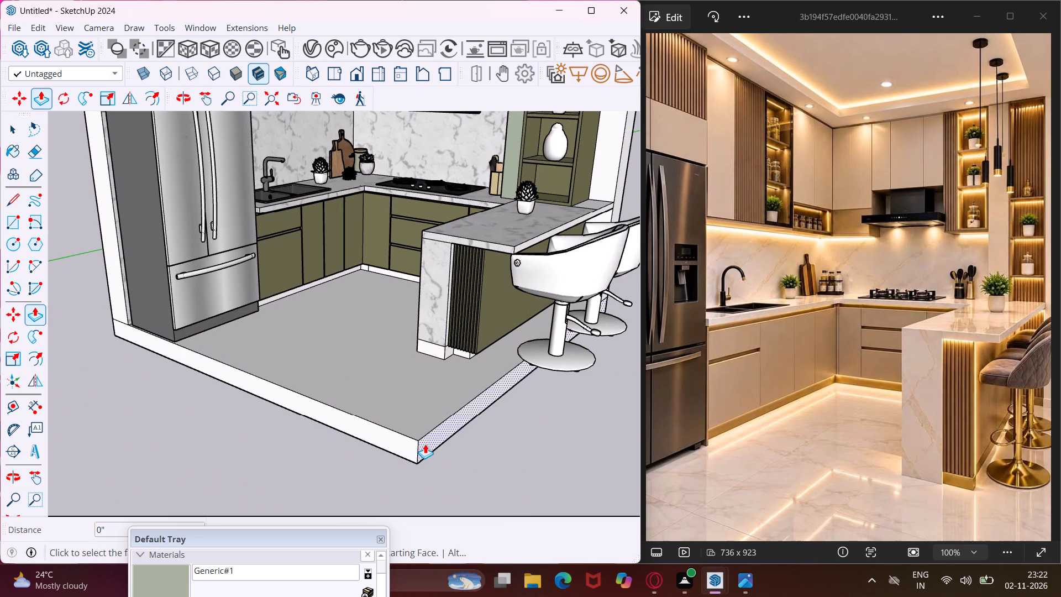
click(425, 444)
scroll(453, 456, down, 3)
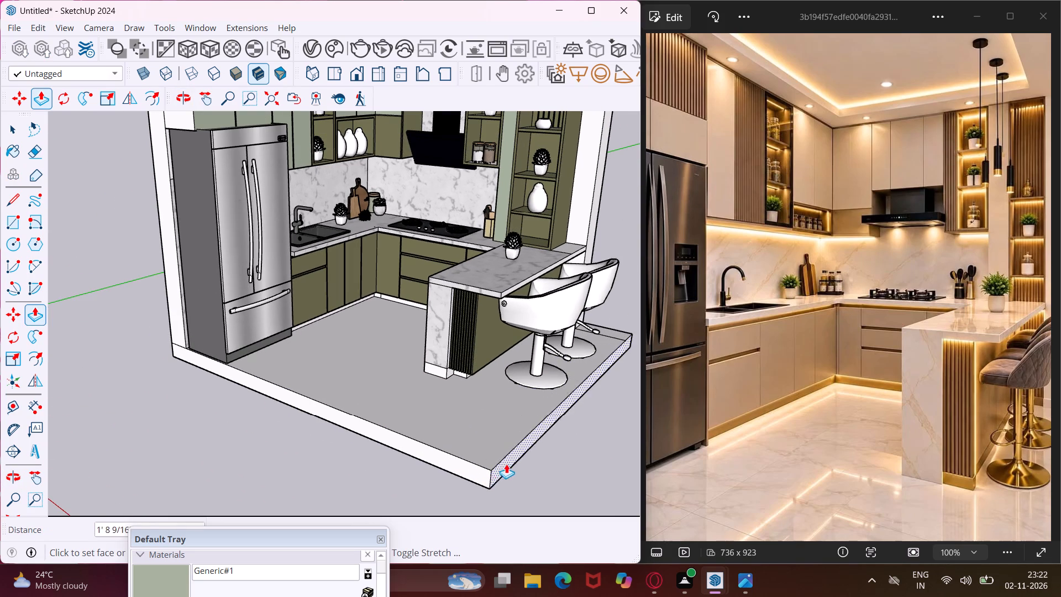
click(567, 478)
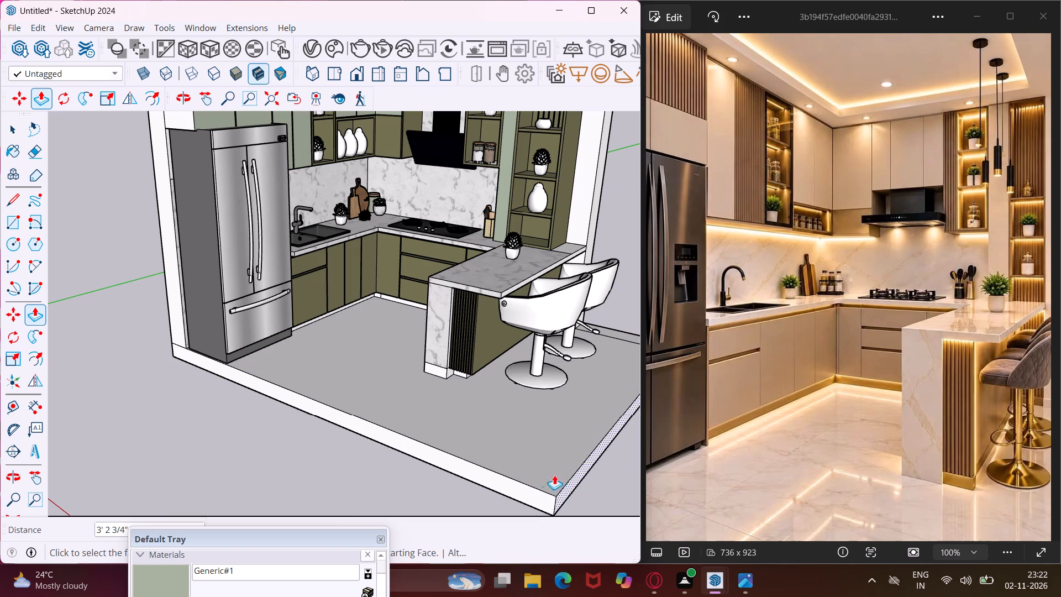
scroll(401, 480, down, 9)
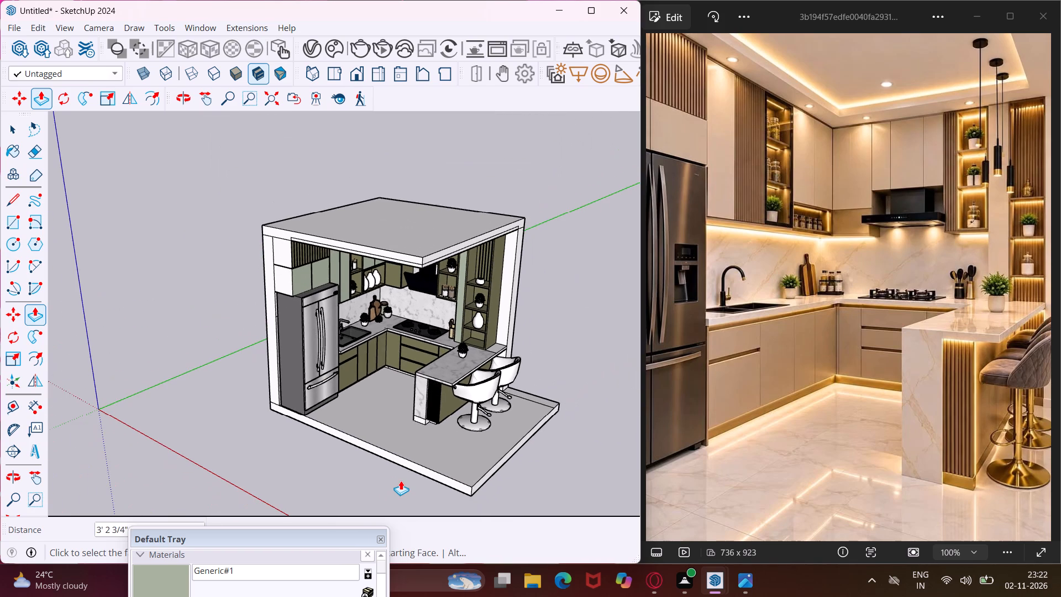
key(Escape)
key(space)
Open the Chaos Cosmos Browser and show the Pendant lights category under the 3D Models' Lighting section.
middle_drag(429, 381, 429, 348)
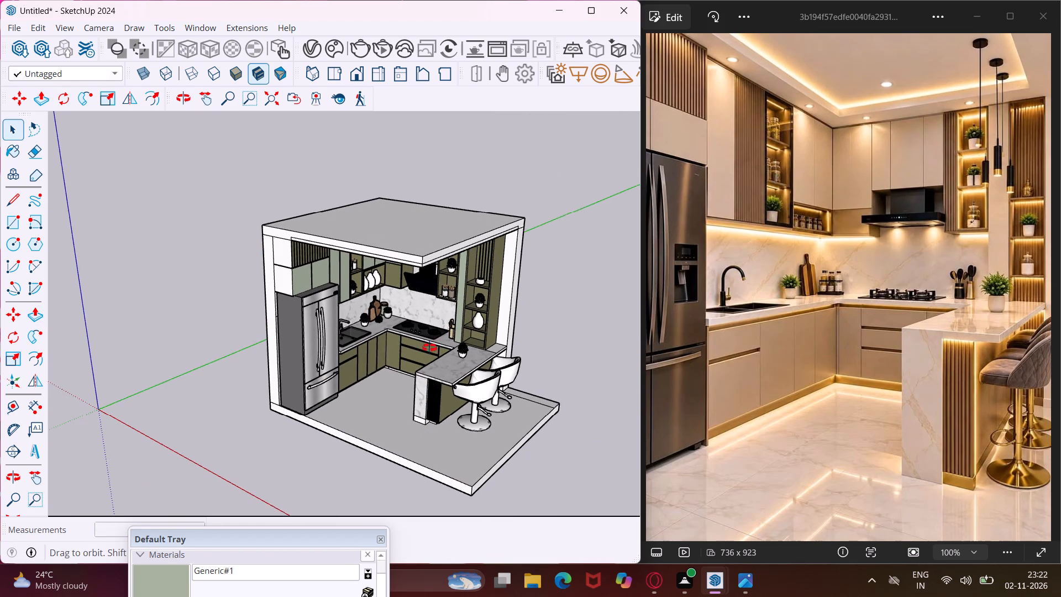
middle_drag(429, 348, 448, 288)
scroll(448, 288, up, 5)
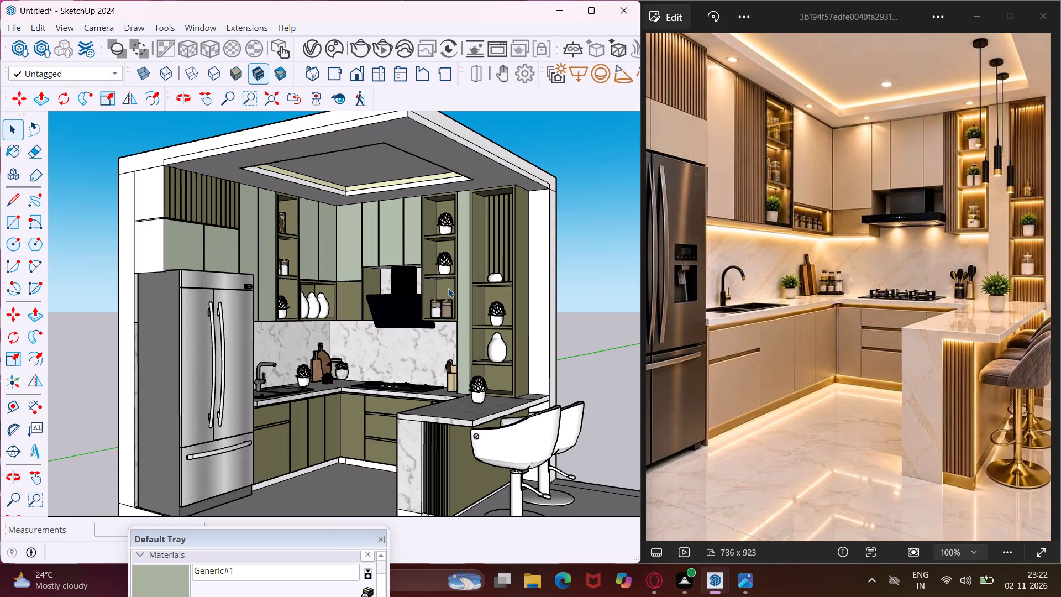
click(333, 44)
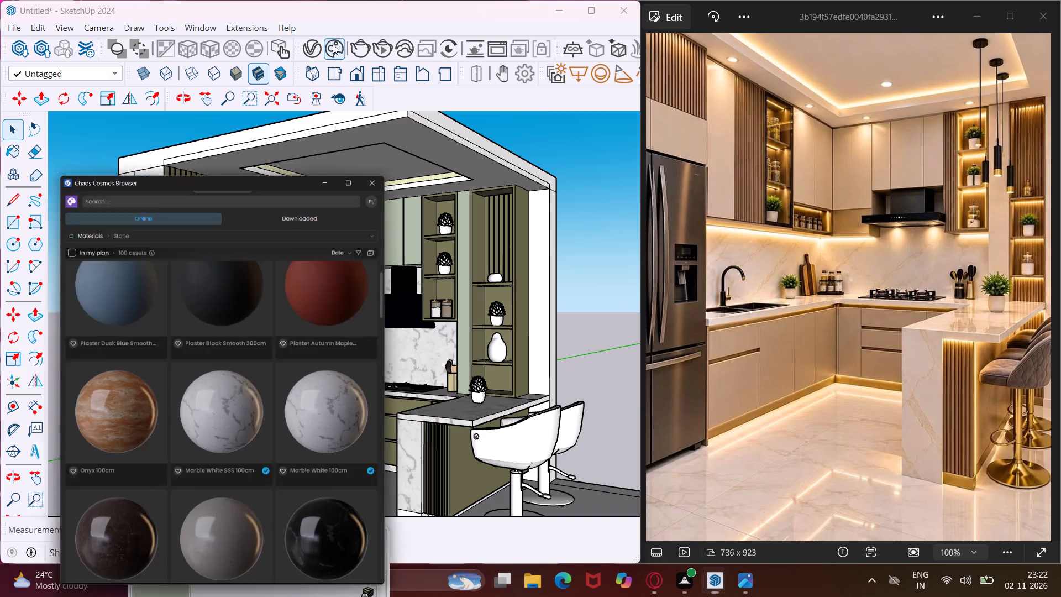
click(306, 127)
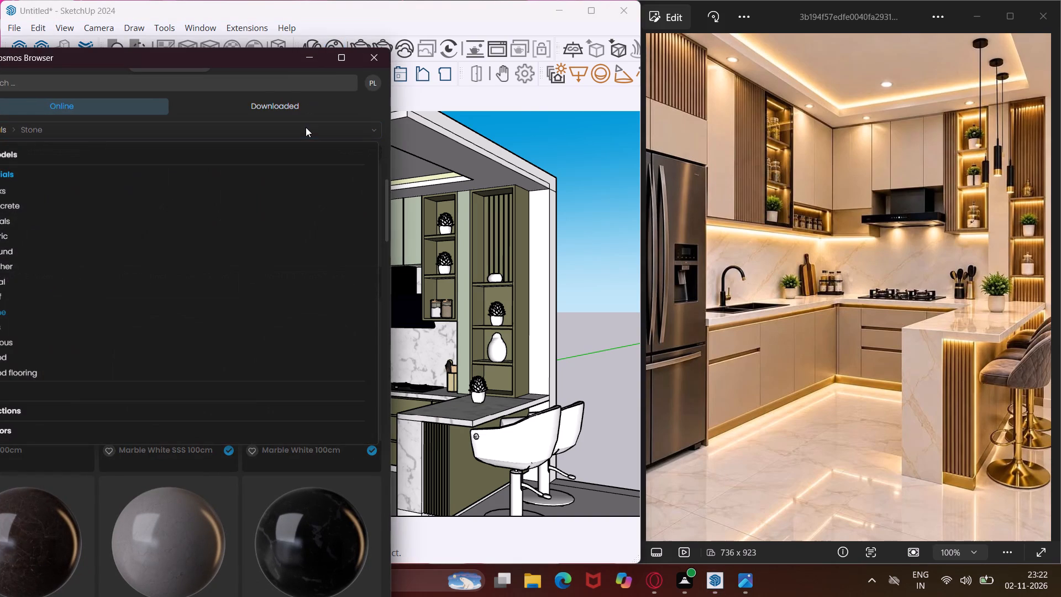
drag(269, 65, 309, 66)
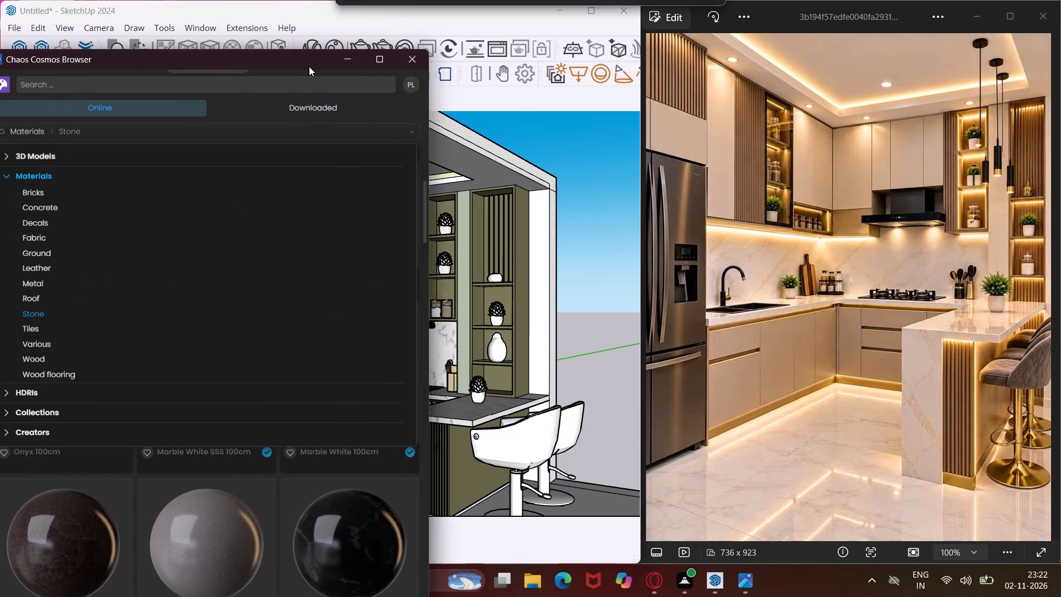
drag(309, 66, 341, 67)
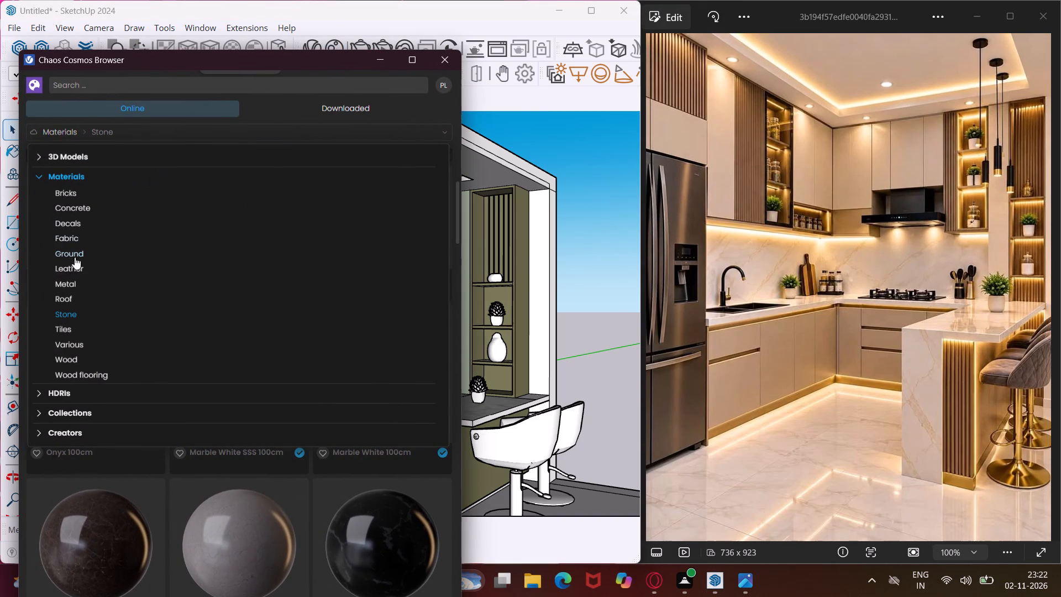
click(49, 178)
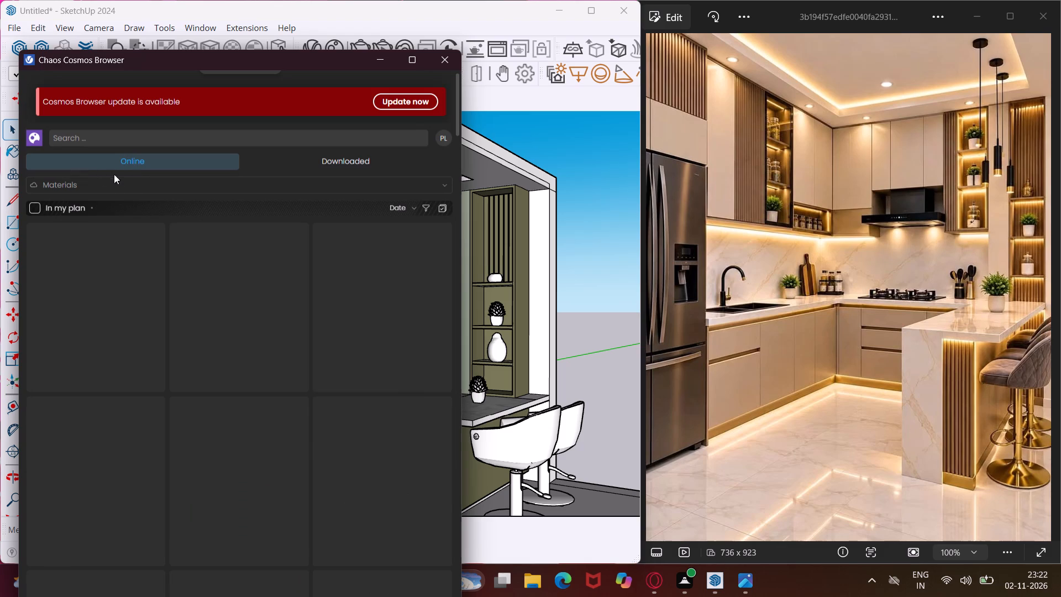
click(119, 180)
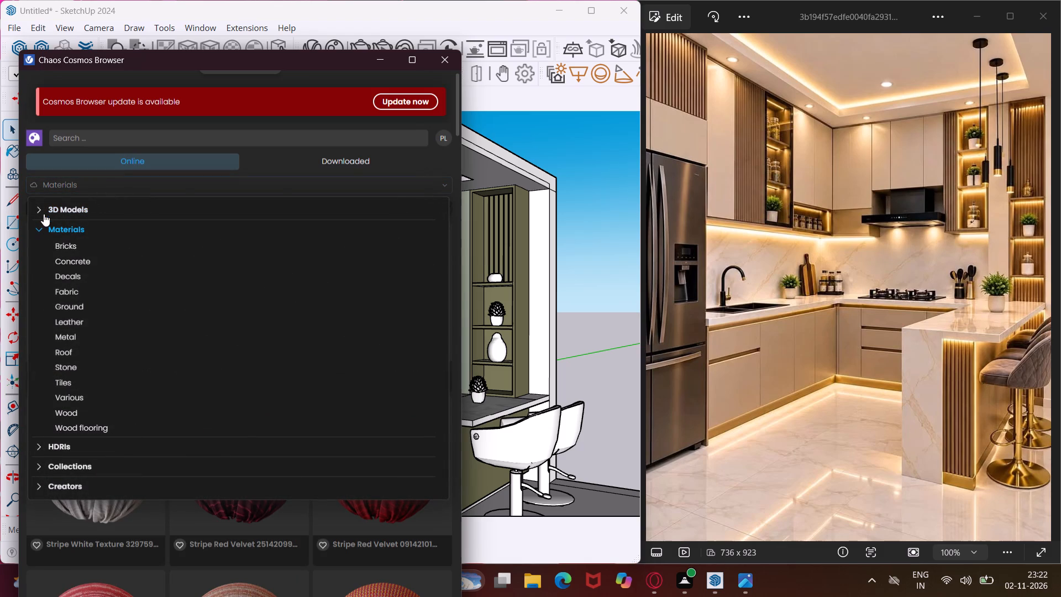
click(43, 210)
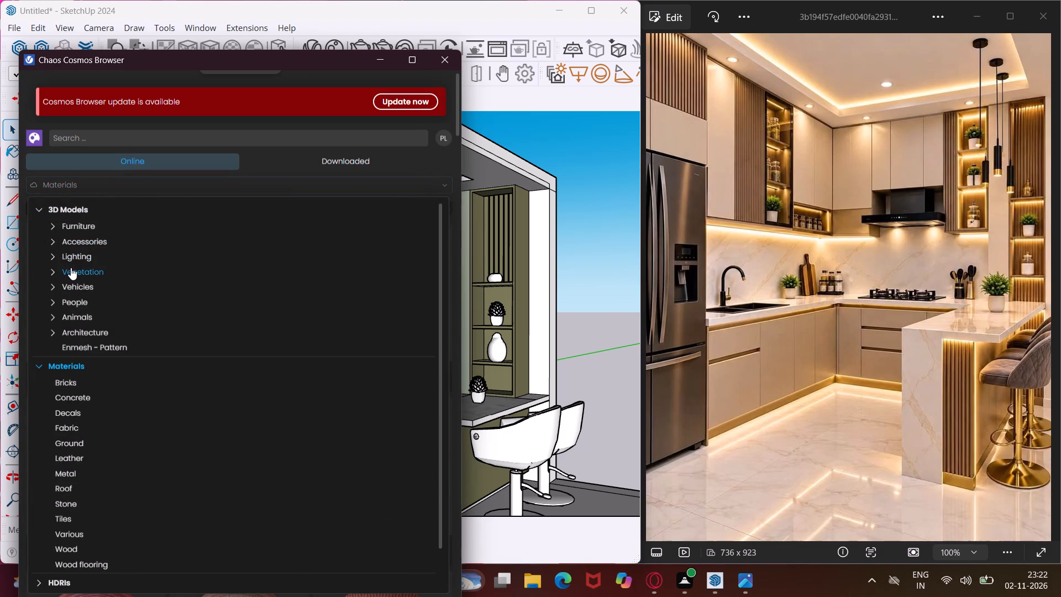
click(71, 268)
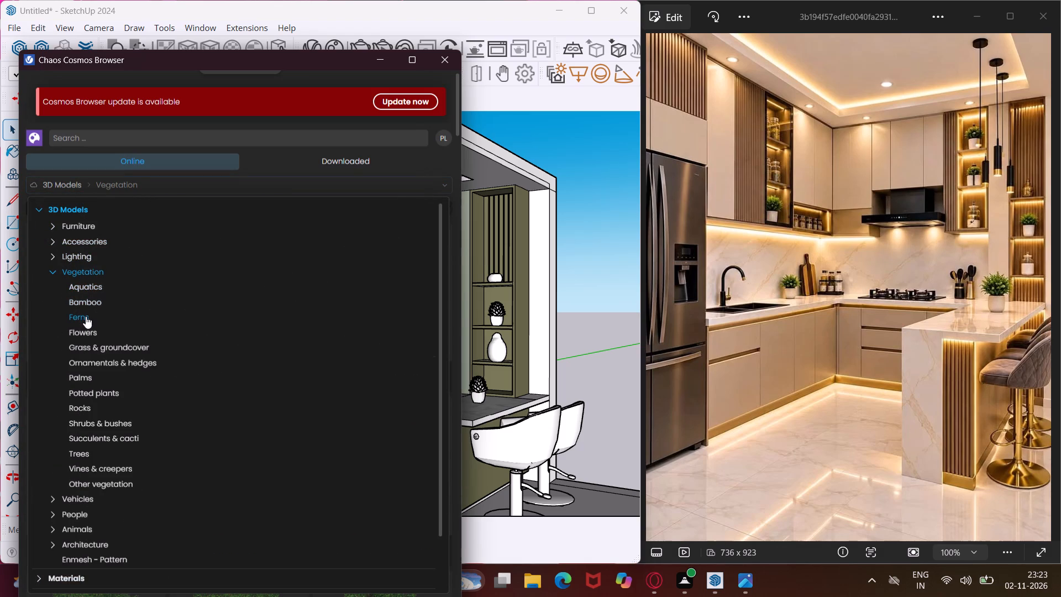
click(59, 257)
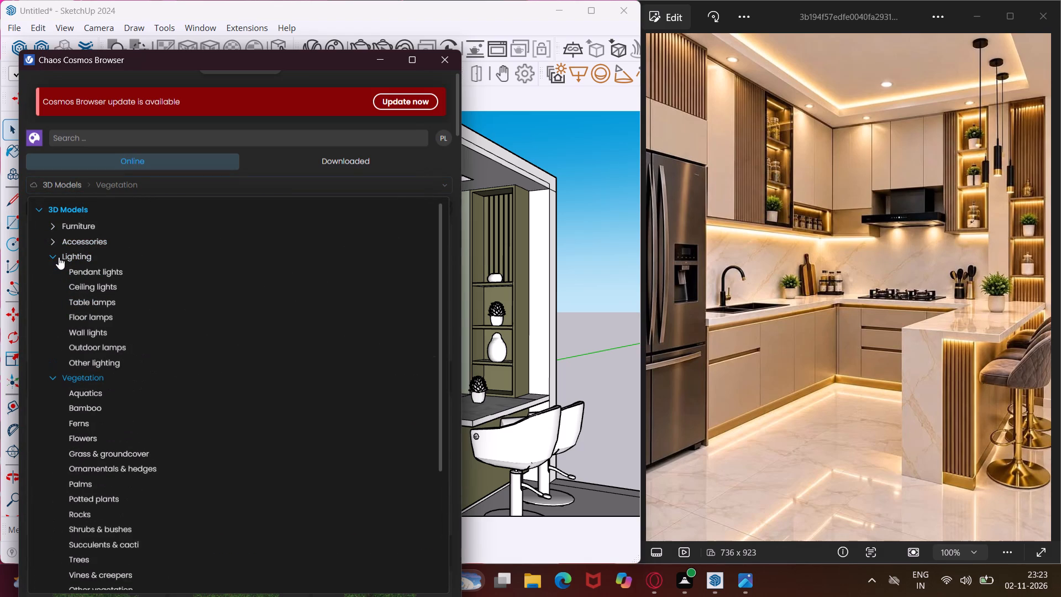
click(67, 269)
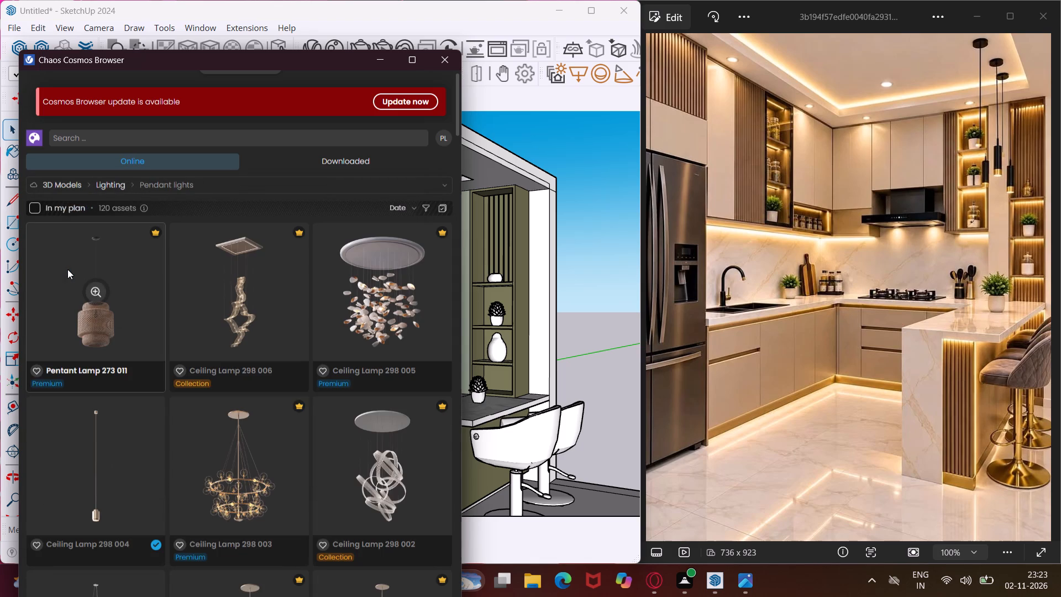
Find the Concra 152 061 pendant lamp among the Cosmos pendant lights, download it and import it into the model.
scroll(176, 231, down, 4)
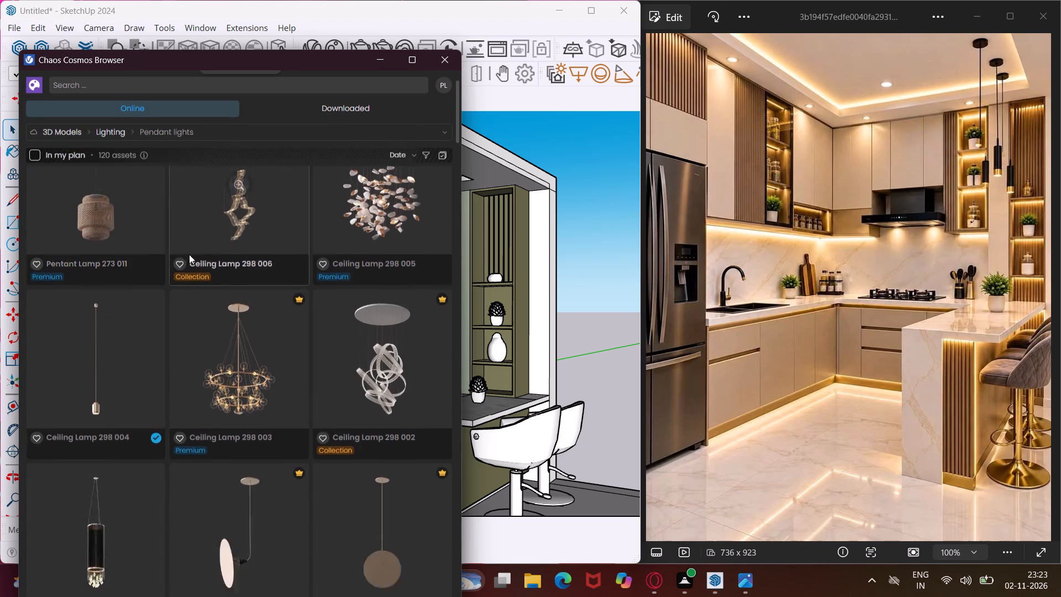
scroll(189, 254, down, 6)
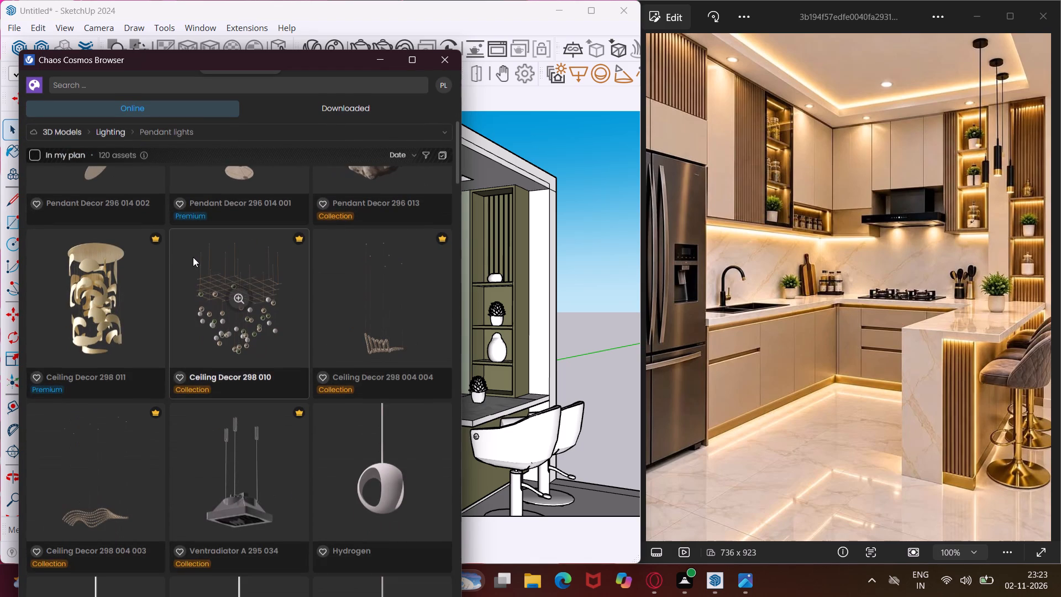
scroll(193, 257, down, 8)
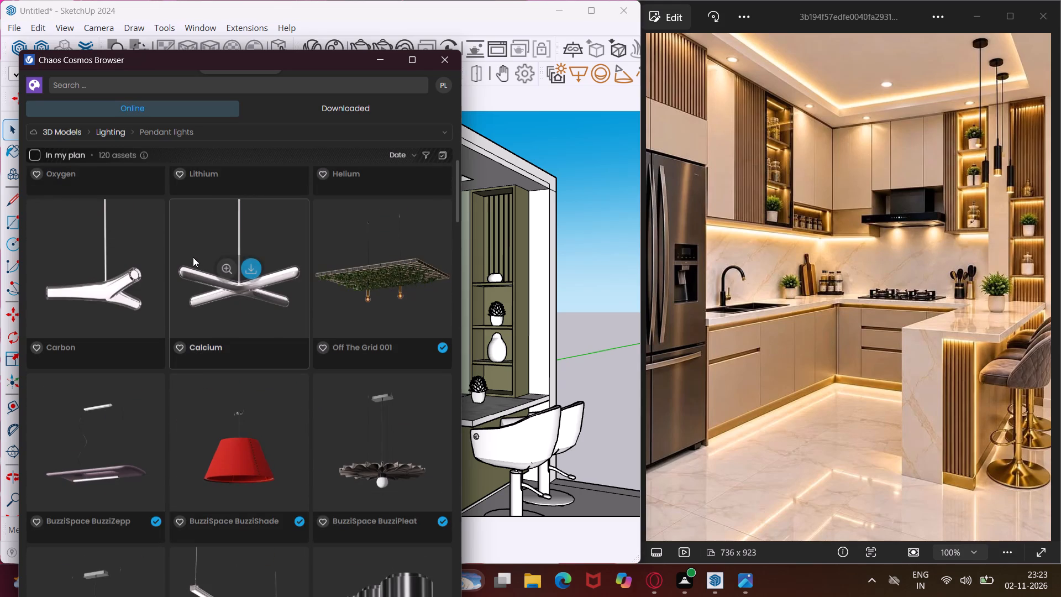
scroll(193, 257, down, 9)
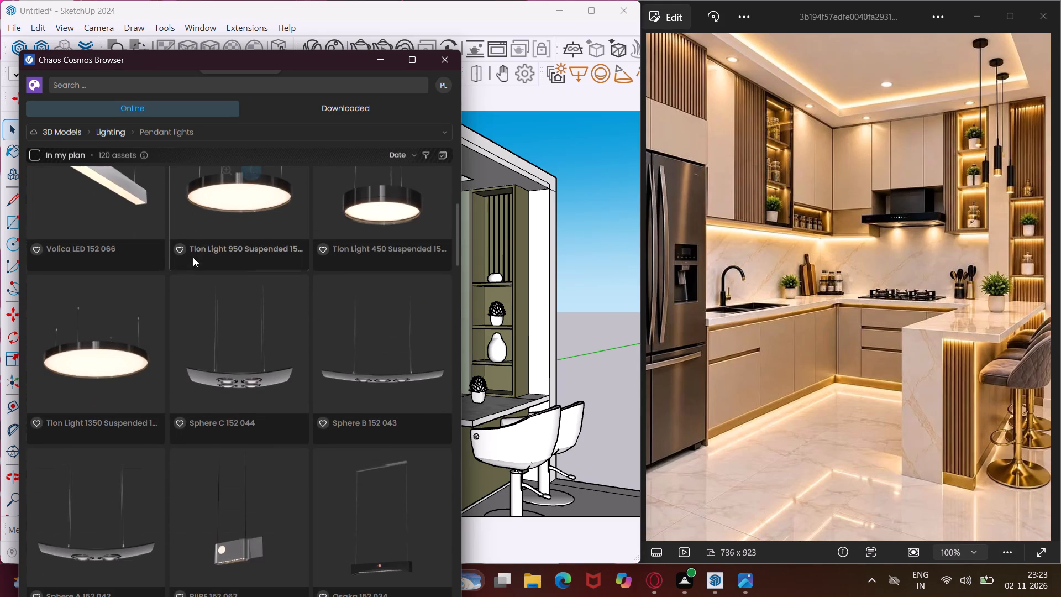
scroll(193, 257, down, 8)
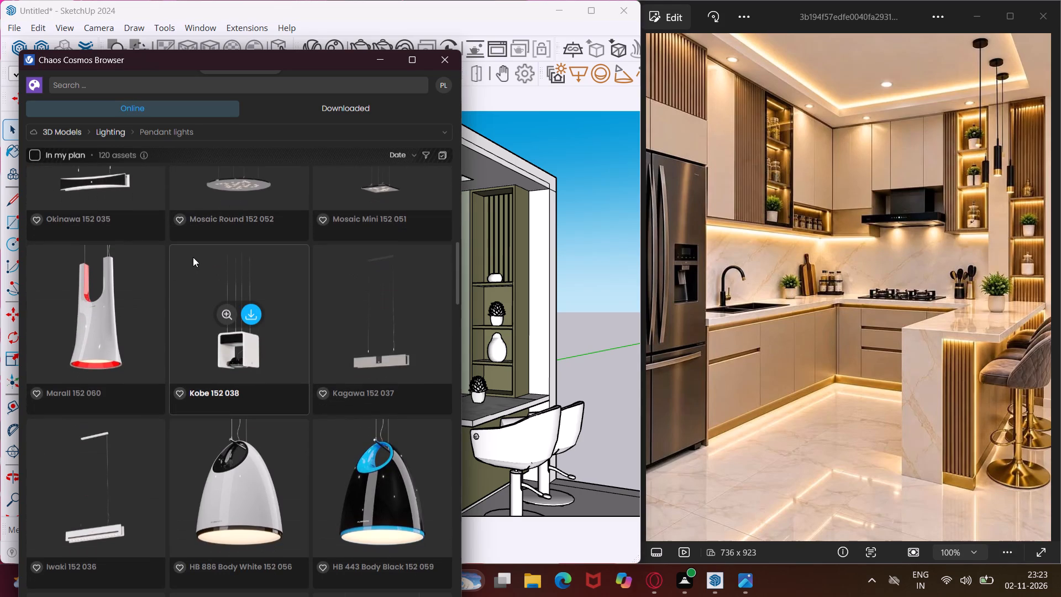
scroll(193, 257, down, 4)
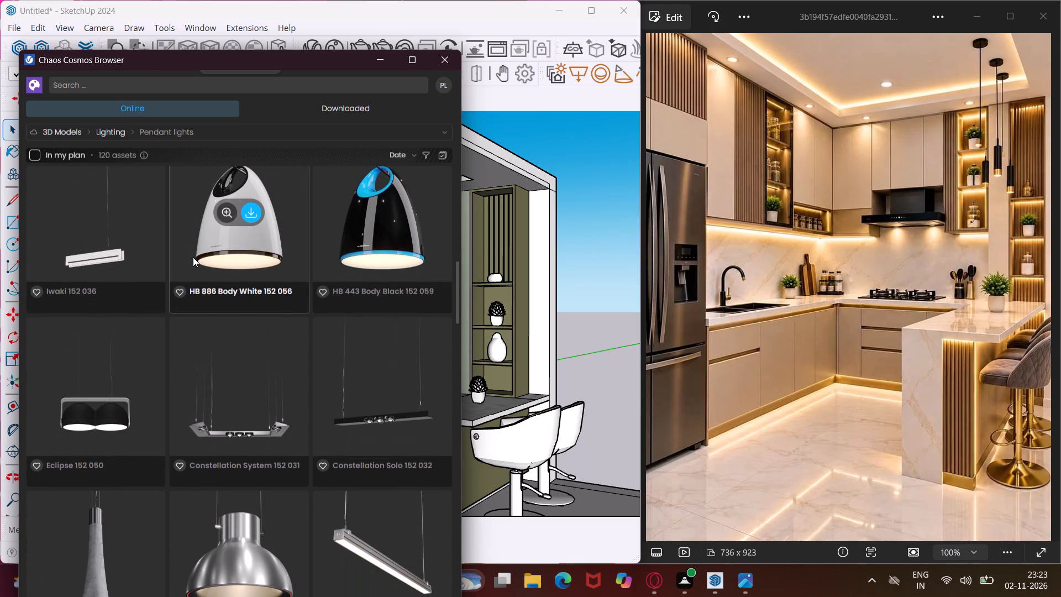
scroll(193, 257, down, 5)
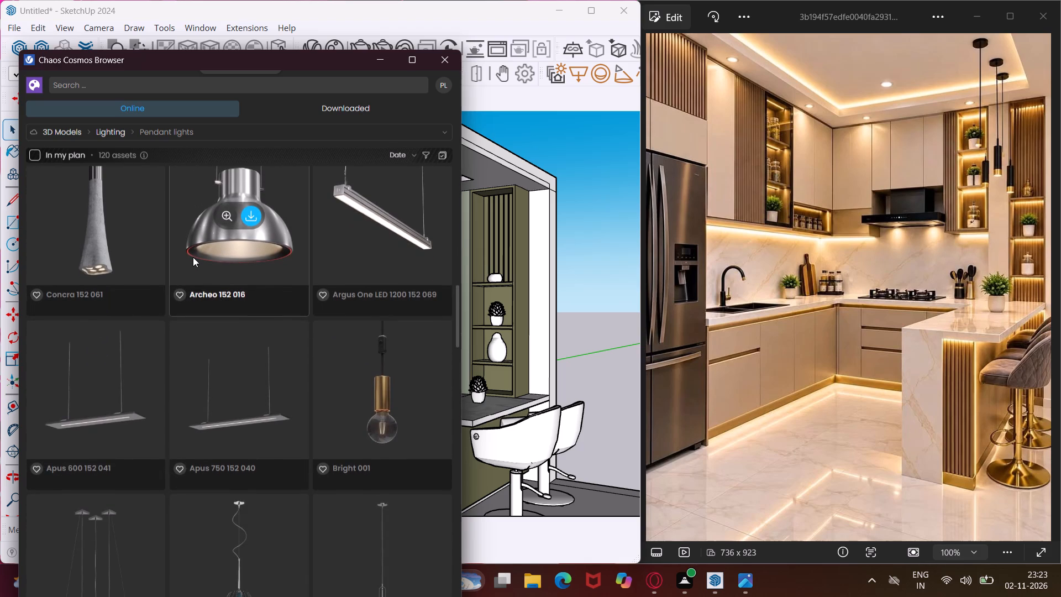
scroll(193, 257, down, 1)
scroll(193, 257, up, 1)
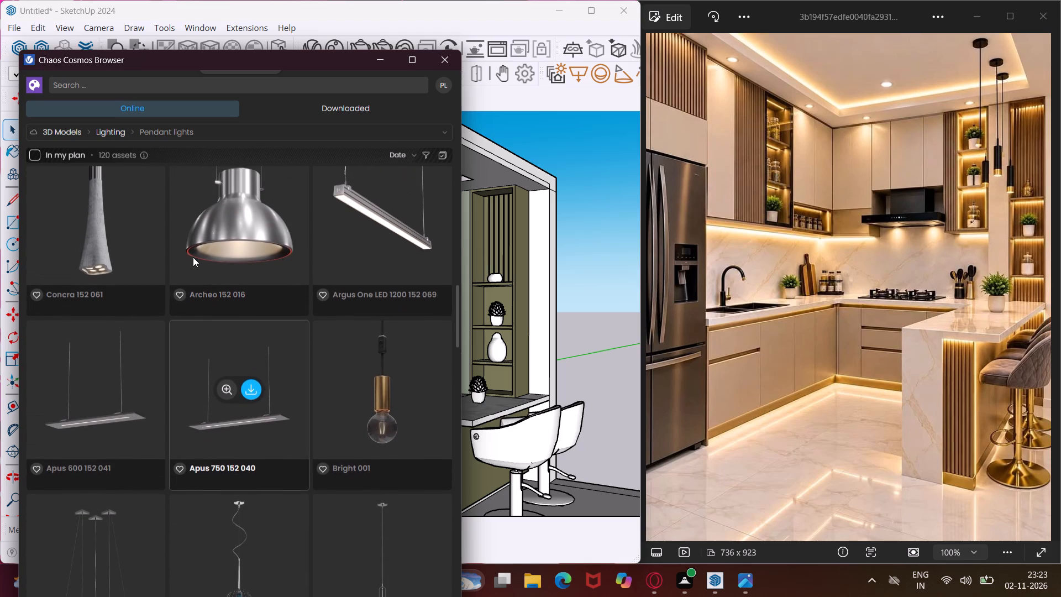
scroll(193, 257, up, 2)
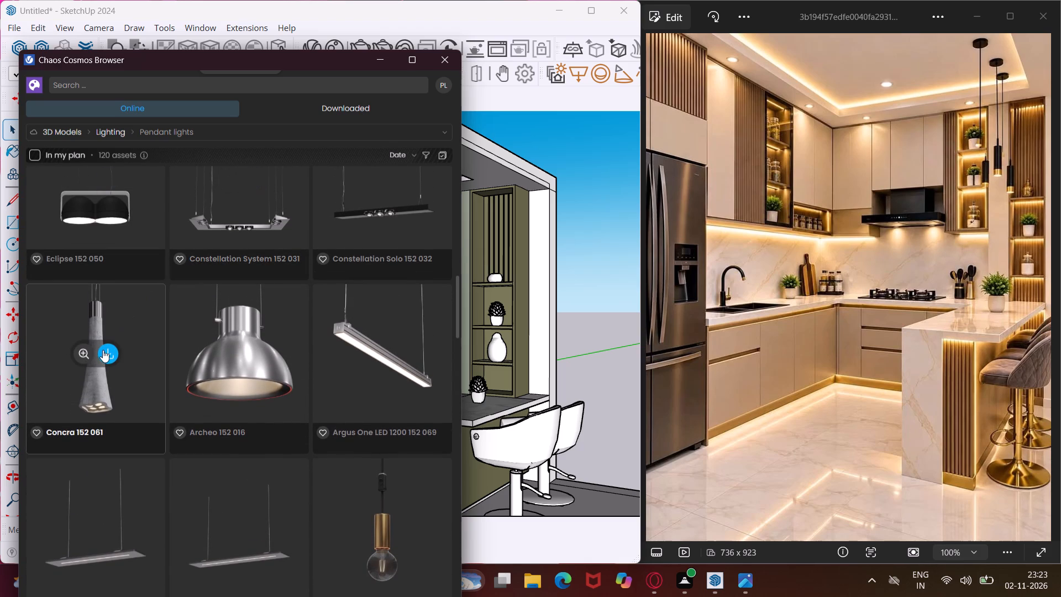
click(103, 350)
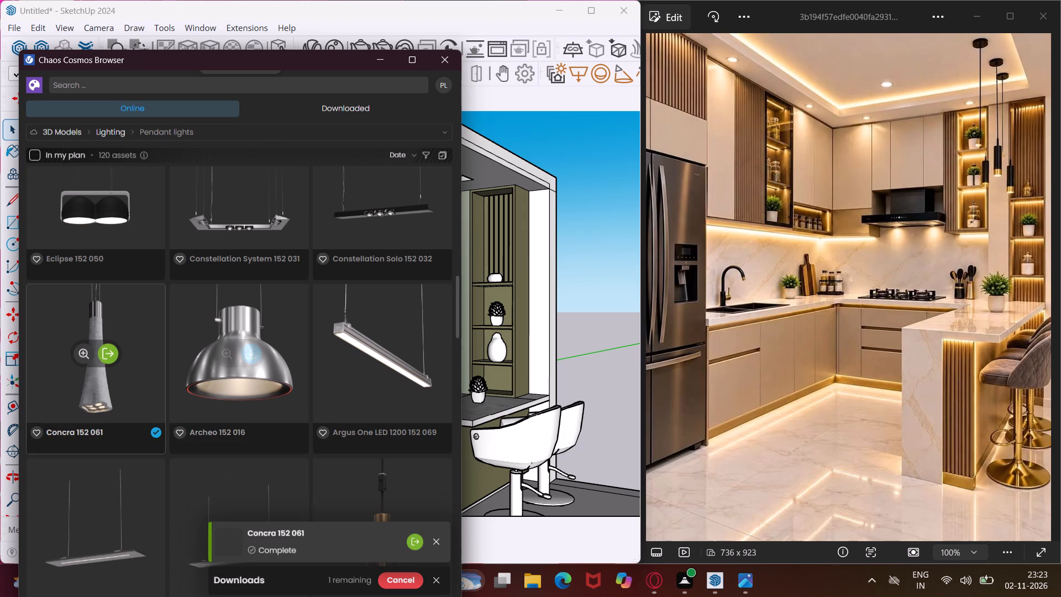
click(105, 348)
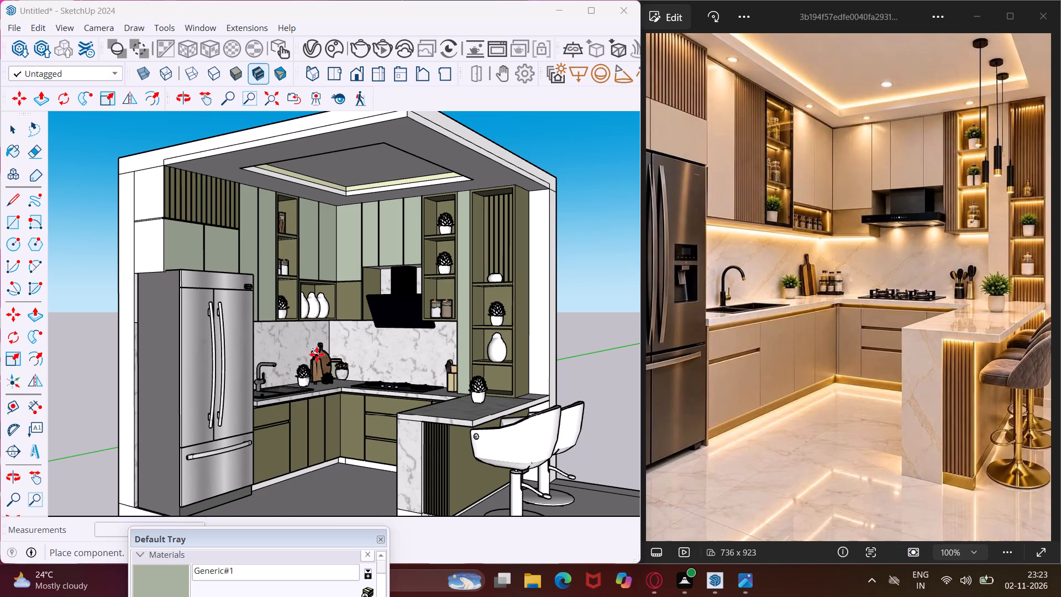
Place the first Concra pendant lamp on the ceiling above the breakfast counter, near the tall shelf unit.
middle_drag(317, 354, 358, 310)
scroll(410, 279, up, 4)
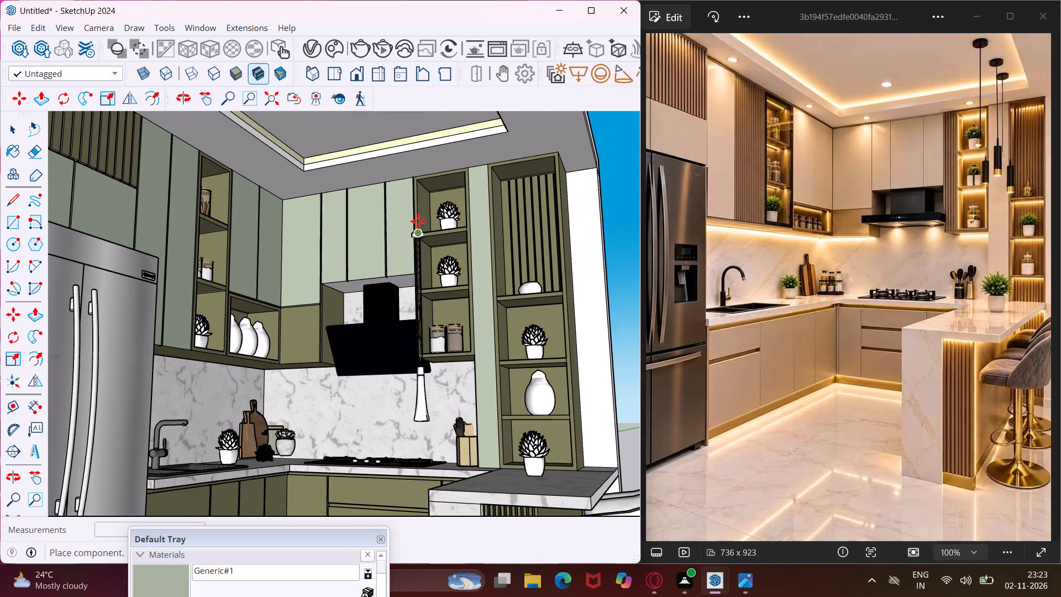
scroll(415, 199, up, 3)
scroll(414, 195, down, 6)
middle_drag(426, 187, 536, 200)
scroll(509, 183, up, 2)
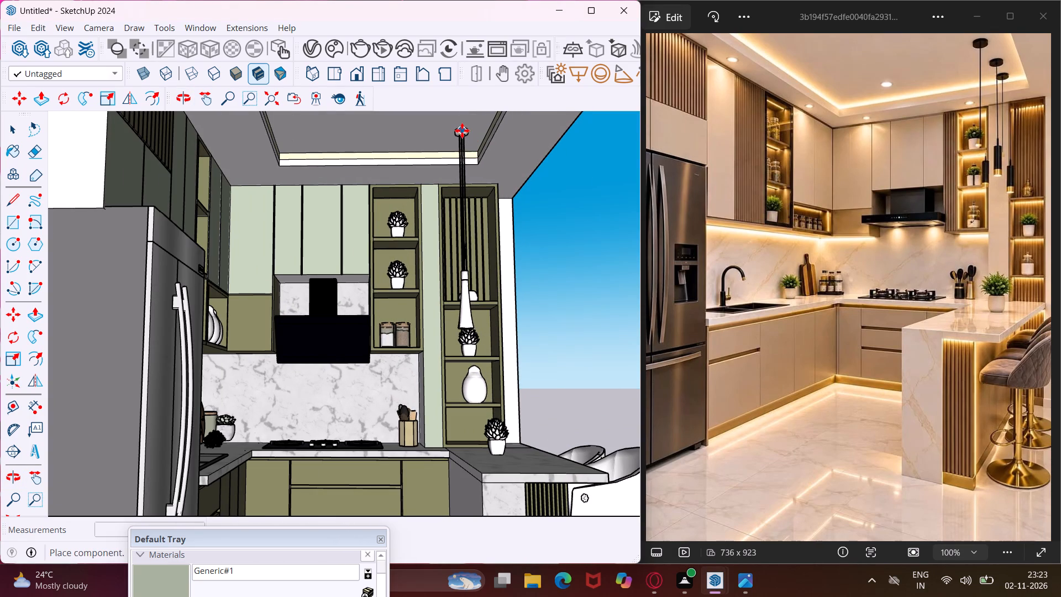
click(462, 130)
Place two more Concra pendant lamps on the ceiling in a row with the first, above the breakfast counter.
middle_drag(428, 131, 477, 154)
scroll(477, 154, down, 4)
scroll(486, 135, up, 3)
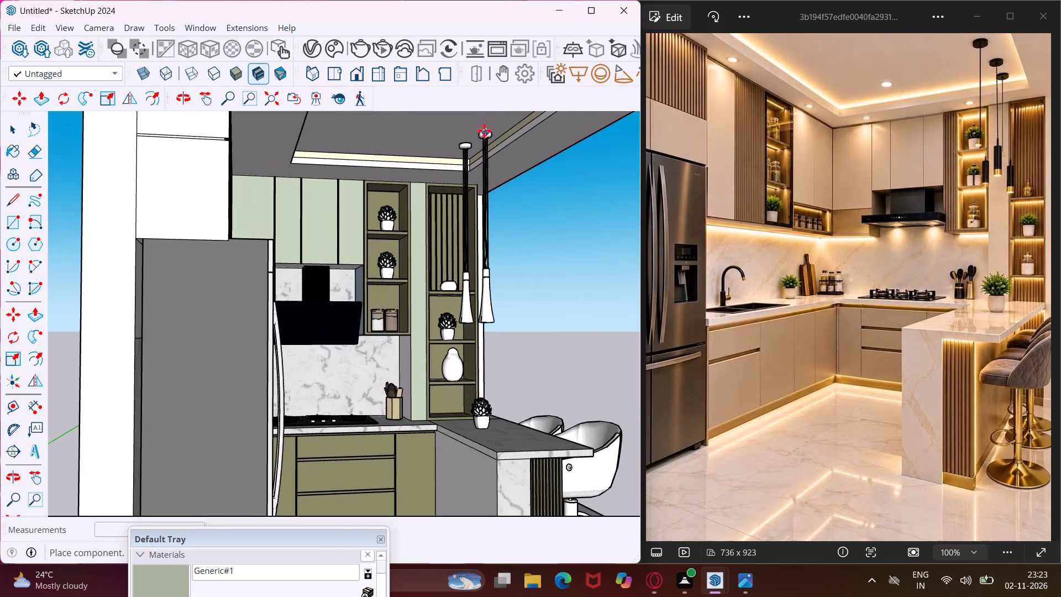
click(482, 125)
scroll(442, 137, down, 8)
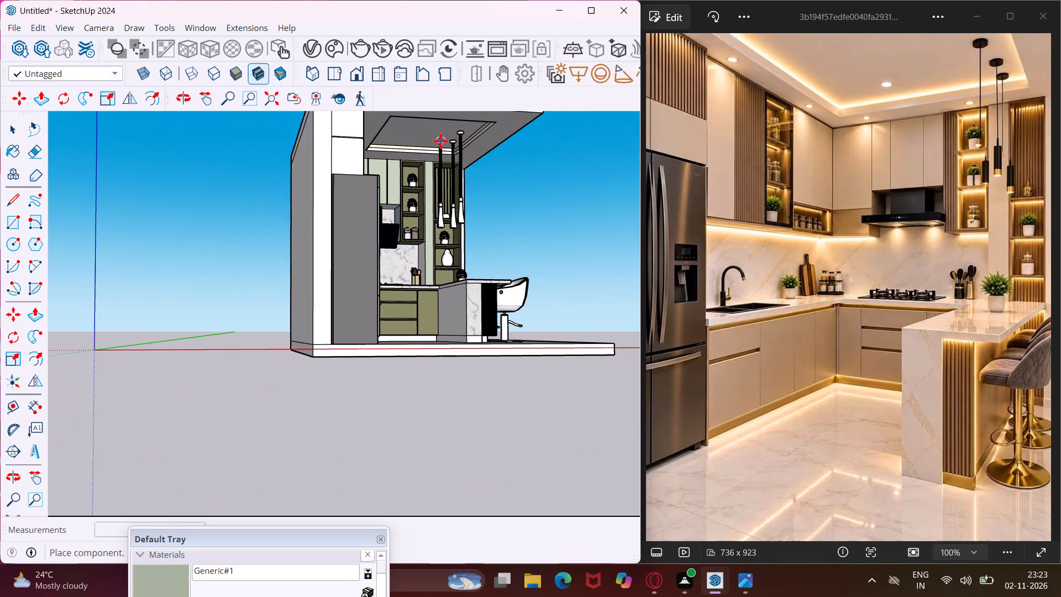
middle_drag(440, 141, 442, 116)
scroll(451, 133, up, 4)
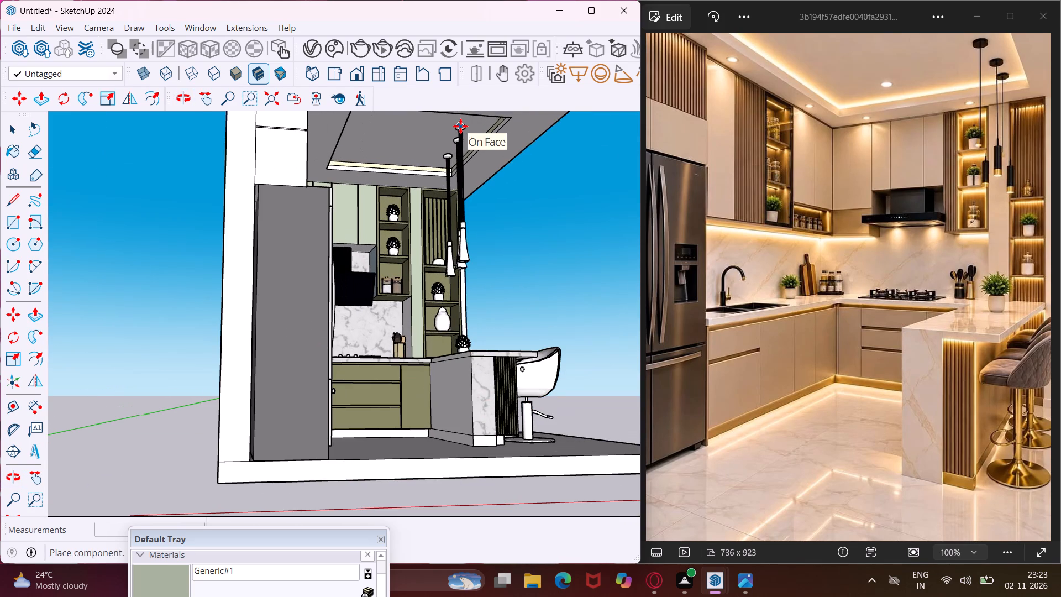
click(464, 125)
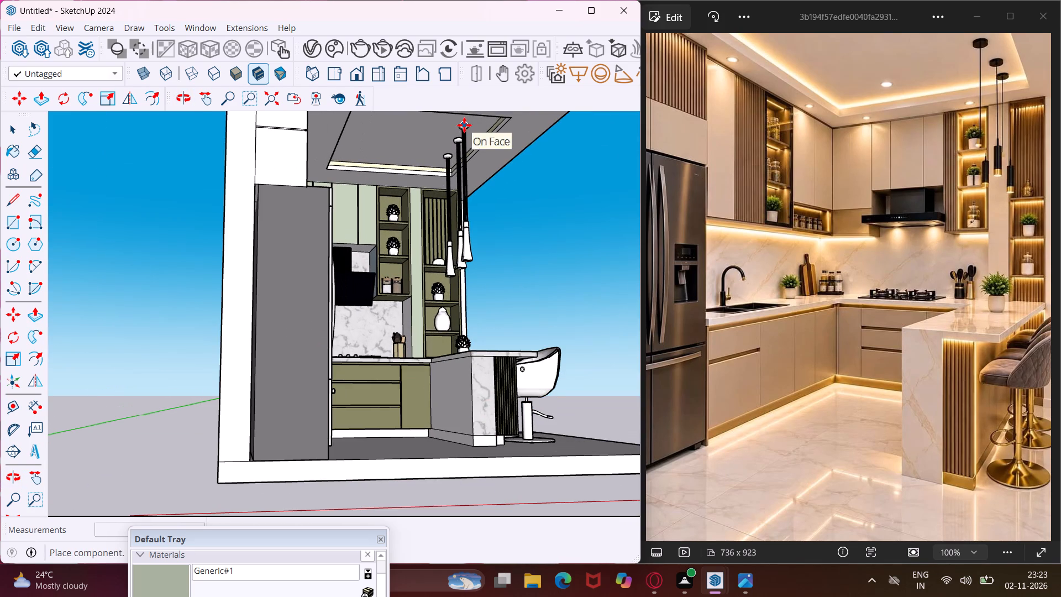
key(Escape)
Find the round Tlon Light 1950 Ceiling 152 010 in the Cosmos Ceiling lights category and import it into the model.
middle_drag(439, 210, 369, 286)
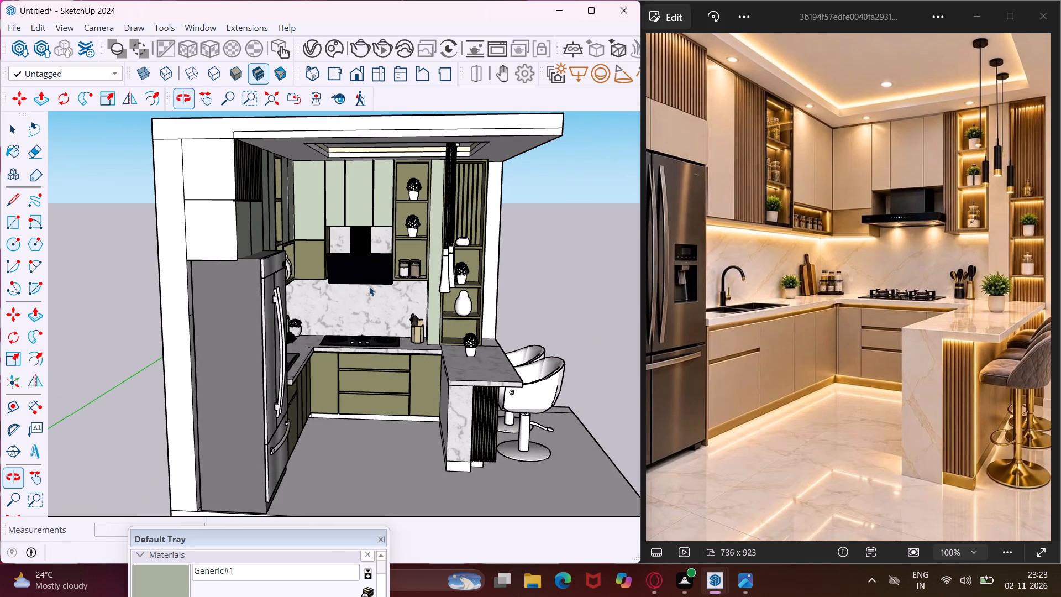
click(329, 45)
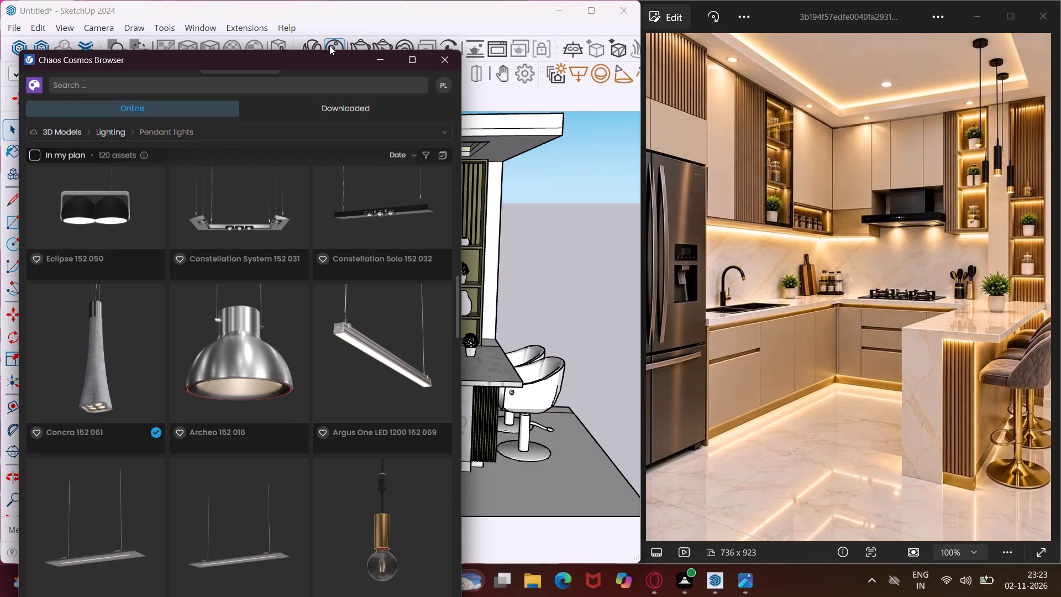
scroll(256, 244, up, 5)
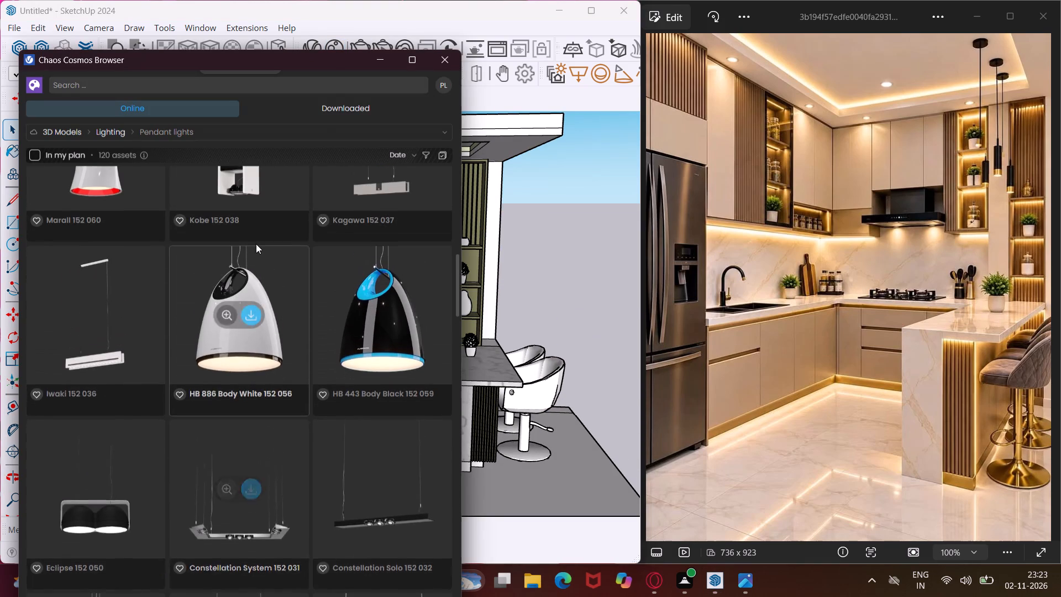
click(295, 133)
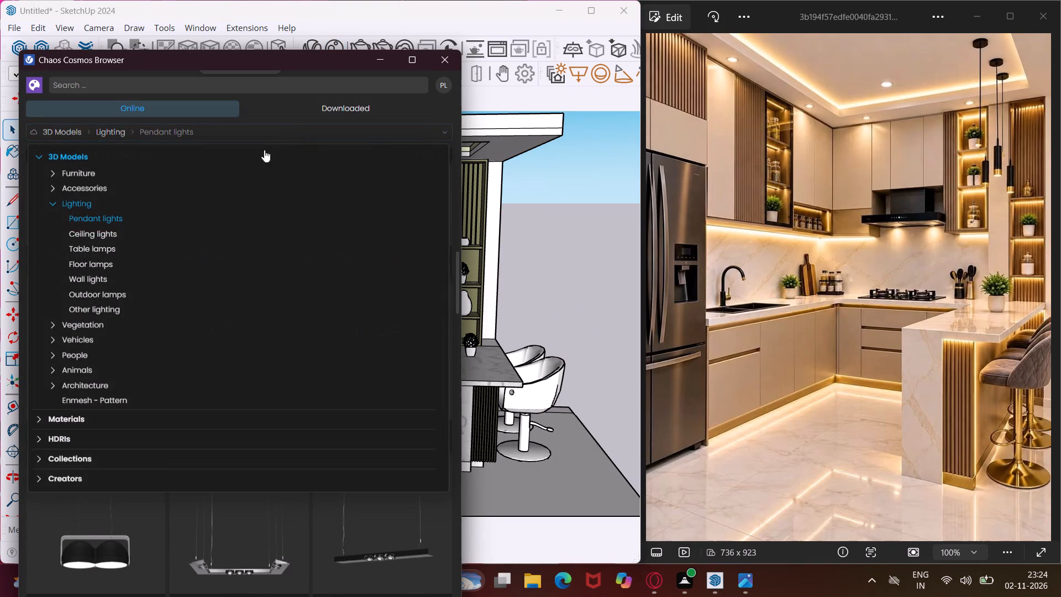
click(102, 238)
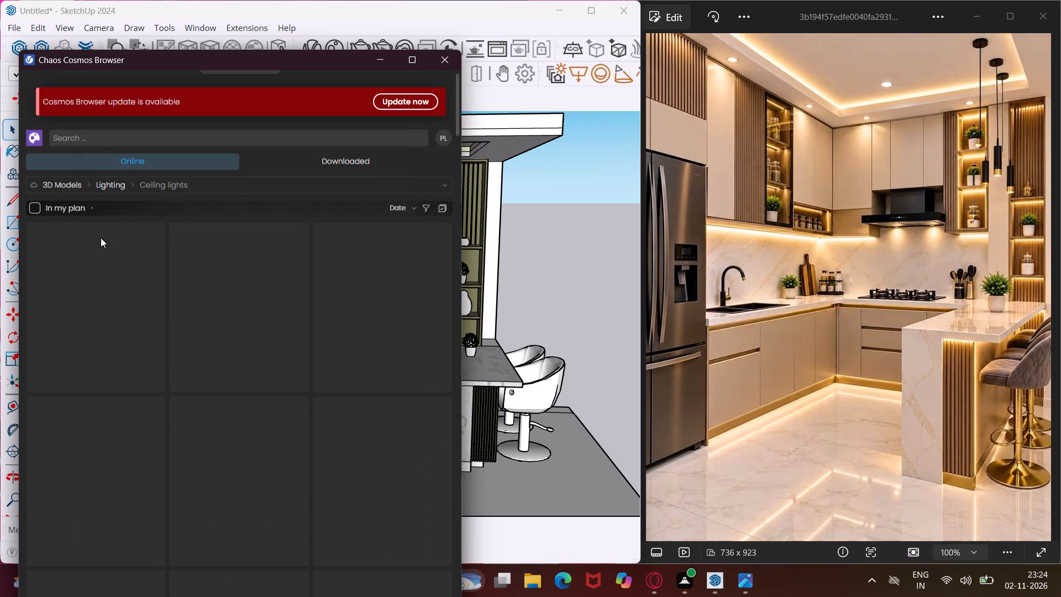
scroll(162, 327, down, 7)
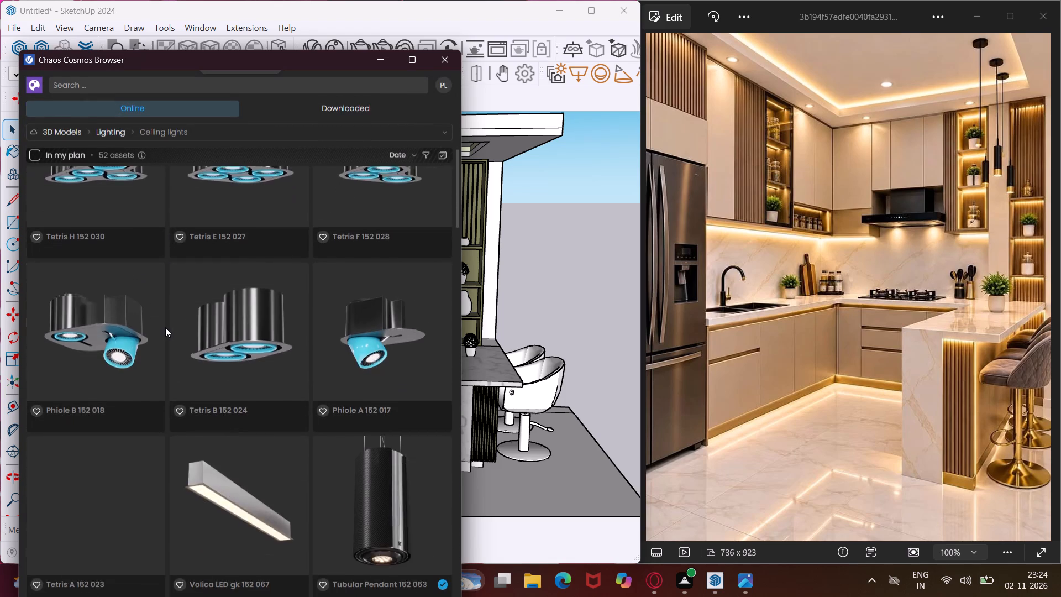
scroll(165, 327, down, 10)
scroll(165, 323, up, 2)
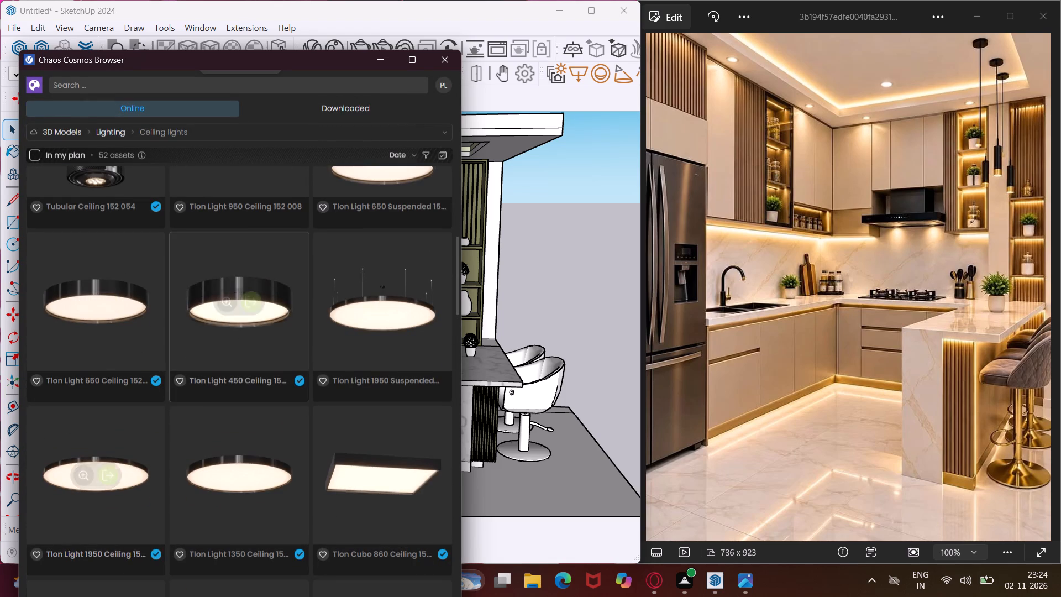
scroll(164, 329, down, 2)
click(108, 336)
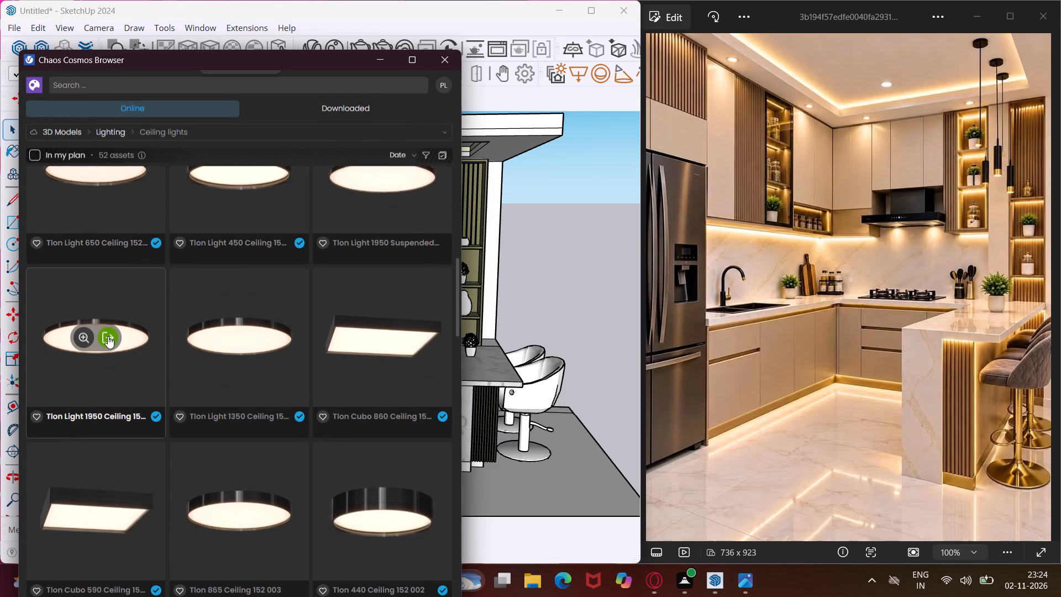
Place the round ceiling light on the ground outside the floor slab on the bar-stool side and minimize the Cosmos browser.
scroll(118, 370, down, 7)
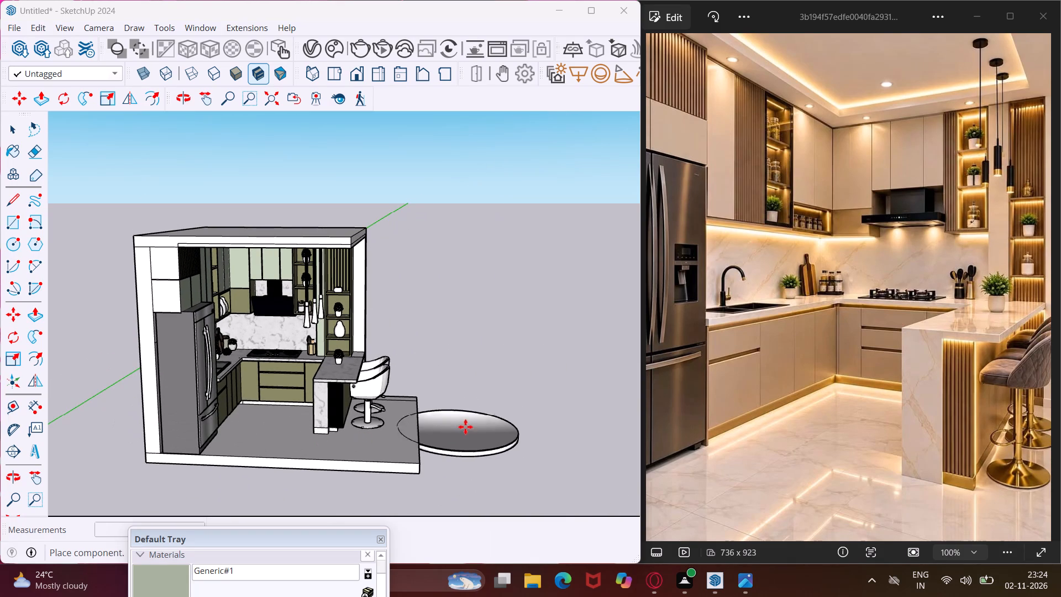
click(491, 426)
key(Escape)
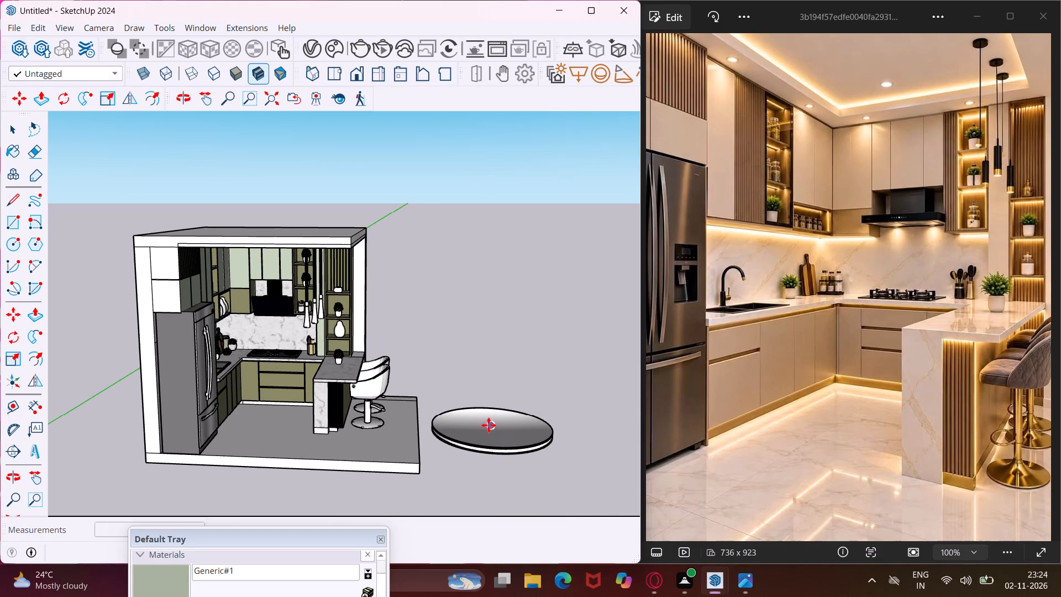
click(375, 61)
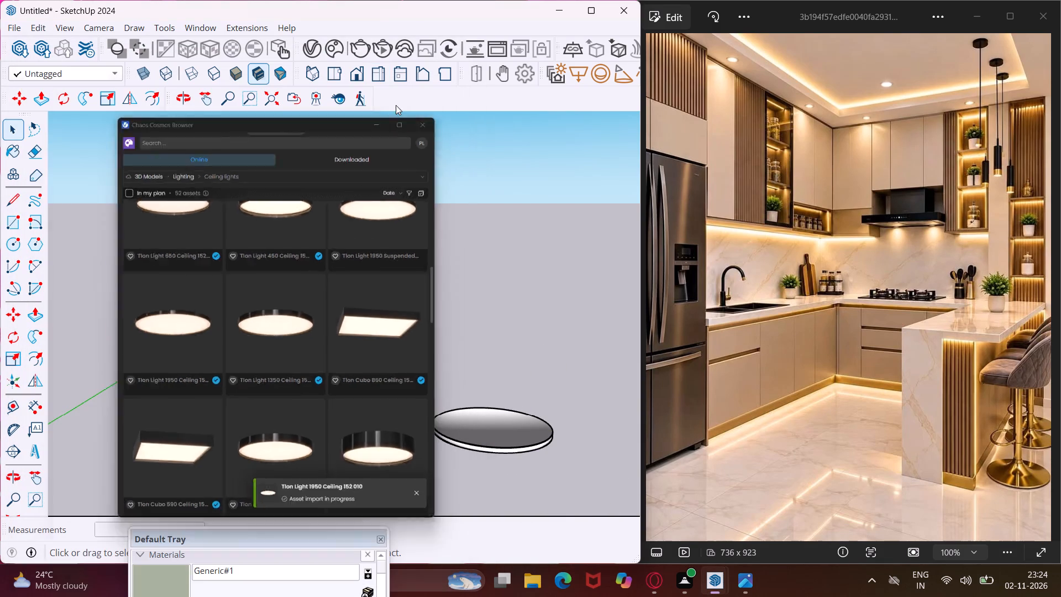
Scale the round ceiling light down uniformly to about 0.11 of its size.
click(499, 442)
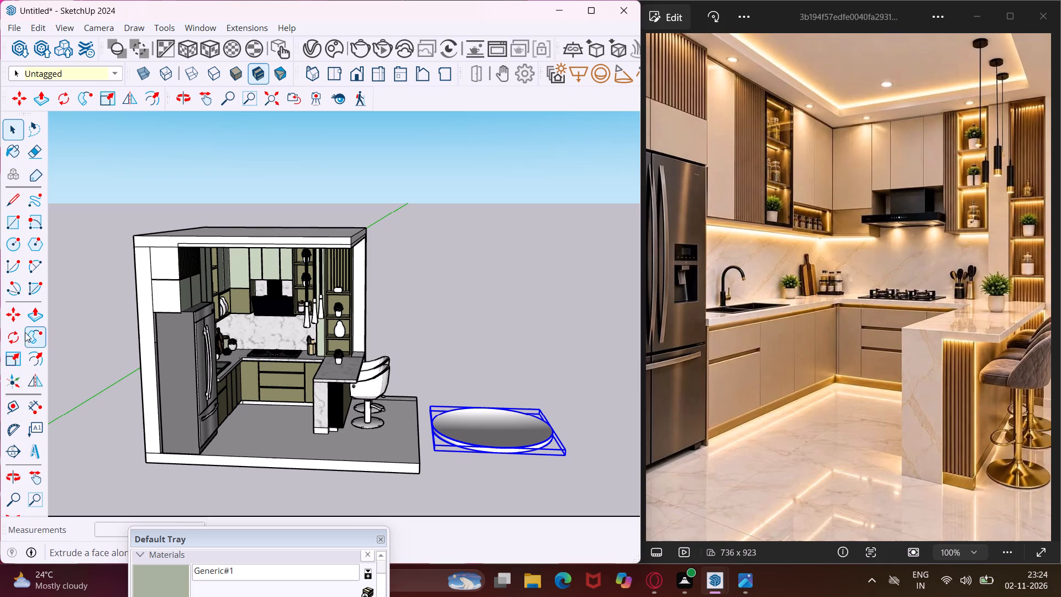
click(19, 361)
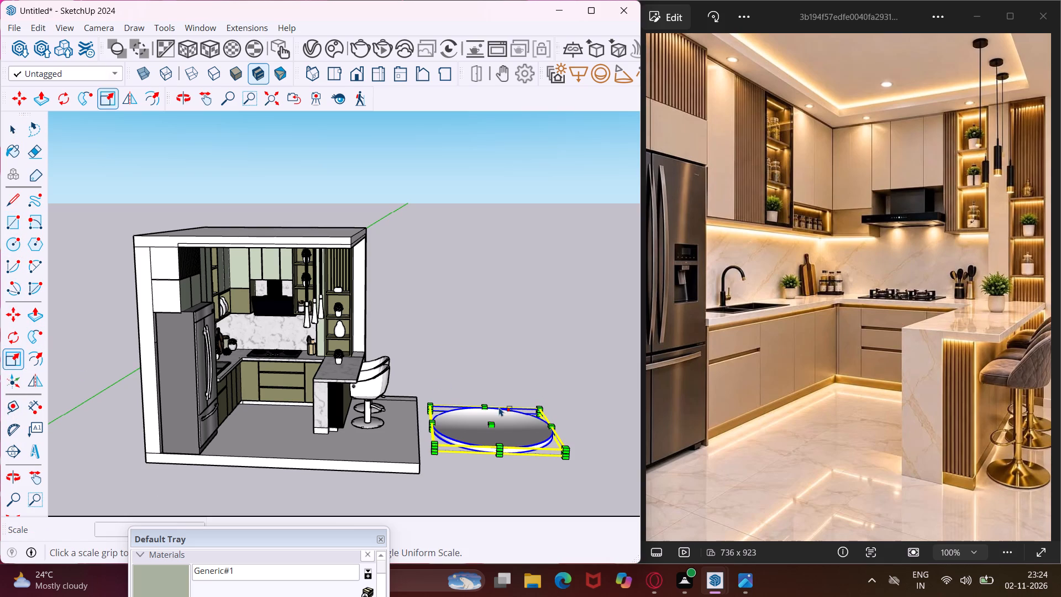
scroll(538, 406, up, 3)
click(538, 406)
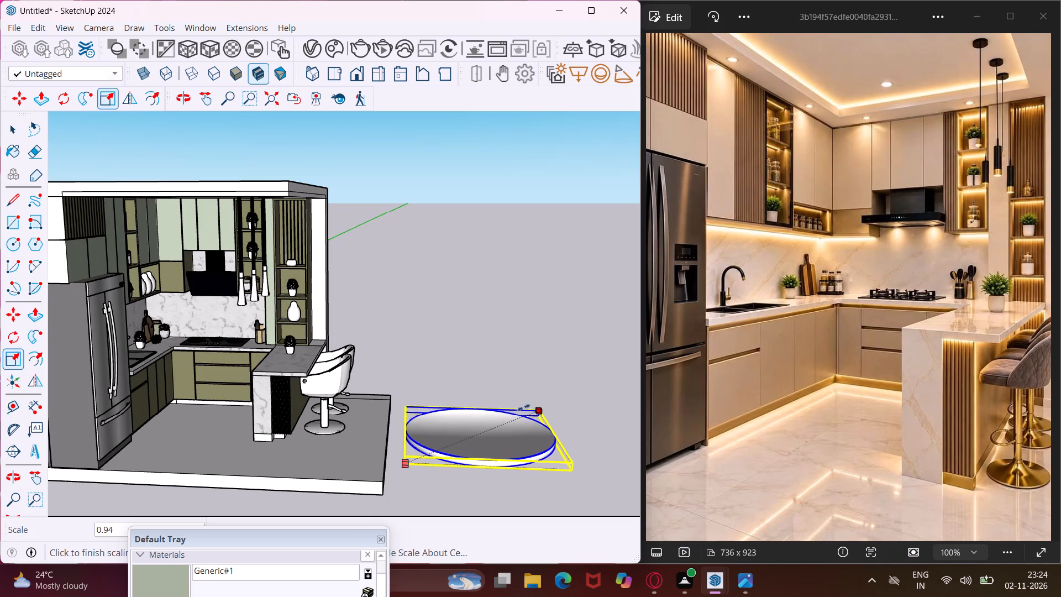
scroll(409, 467, up, 2)
click(409, 467)
scroll(418, 452, up, 8)
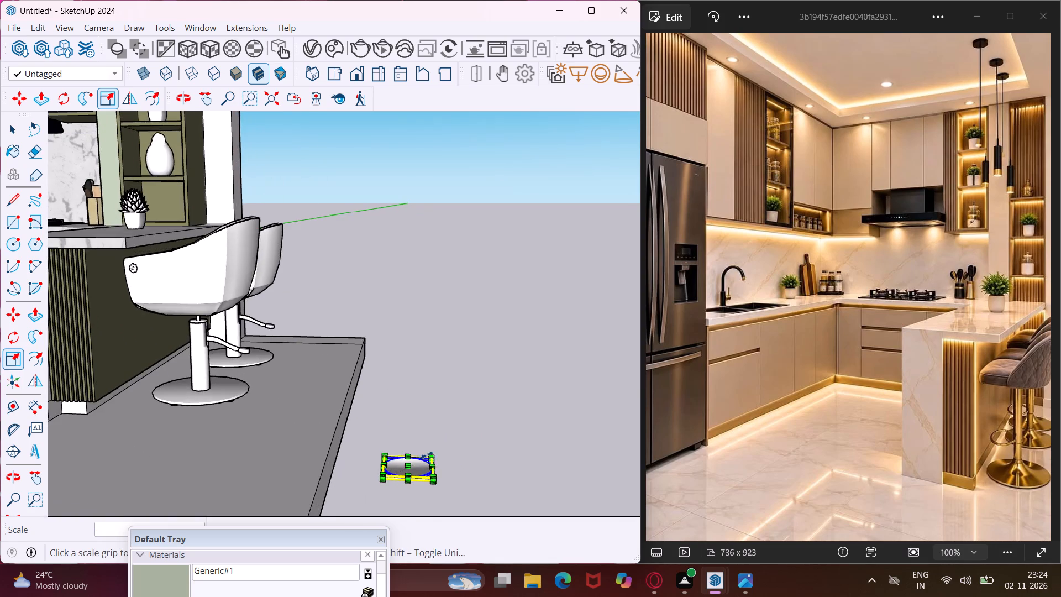
Scale the round ceiling light down uniformly once more to about 0.43 of its size.
middle_drag(427, 455, 403, 511)
scroll(401, 395, down, 6)
middle_drag(396, 392, 397, 415)
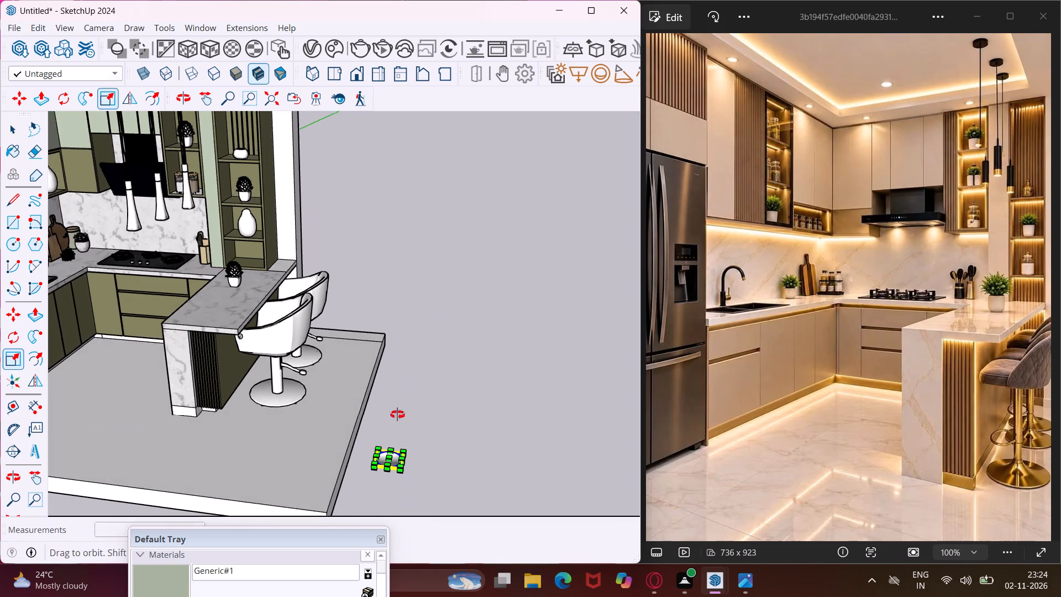
middle_drag(397, 415, 406, 441)
scroll(401, 475, up, 11)
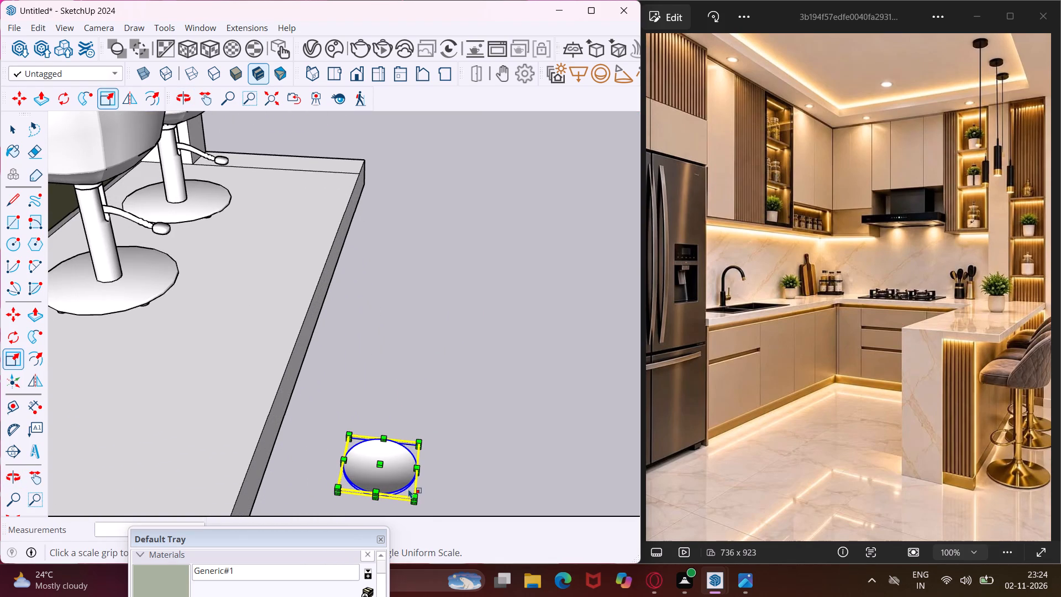
click(417, 495)
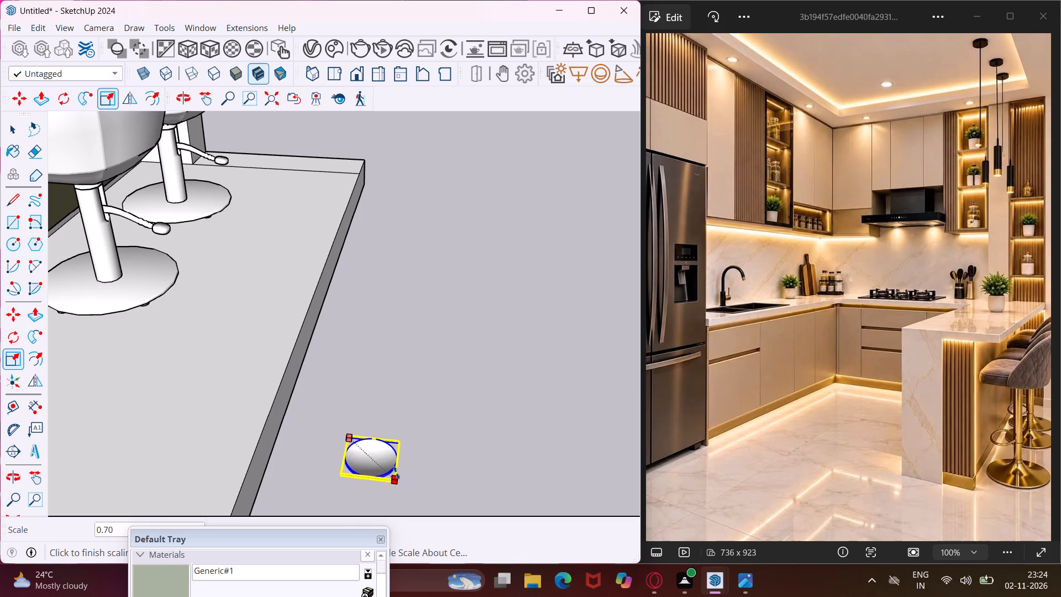
click(378, 460)
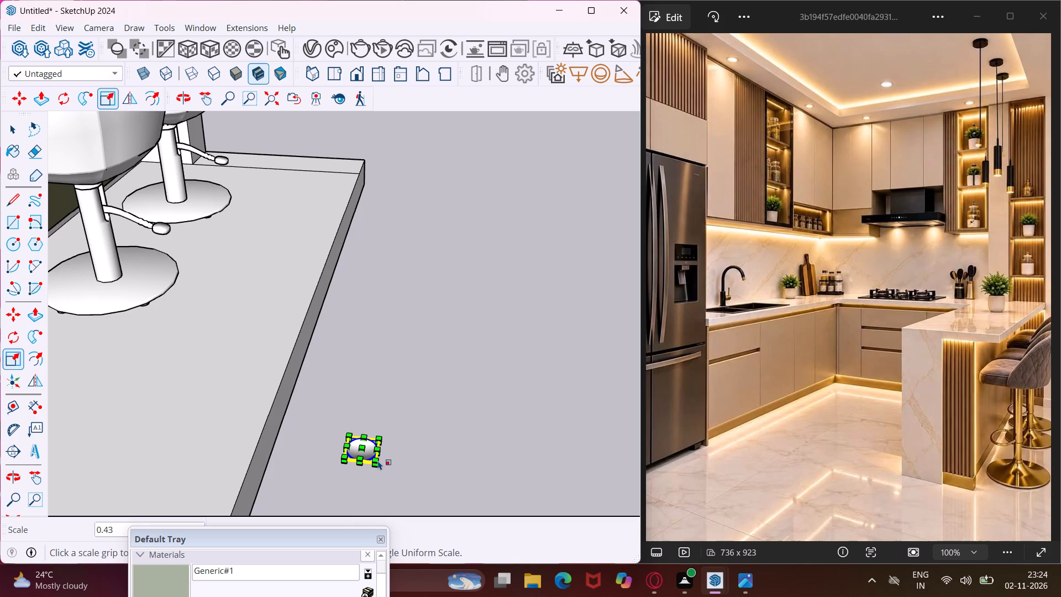
Move the round ceiling light from the ground onto the ceiling border, beside the recess near the front corner on the bar-stool side.
key(m)
scroll(384, 473, up, 7)
scroll(321, 476, up, 7)
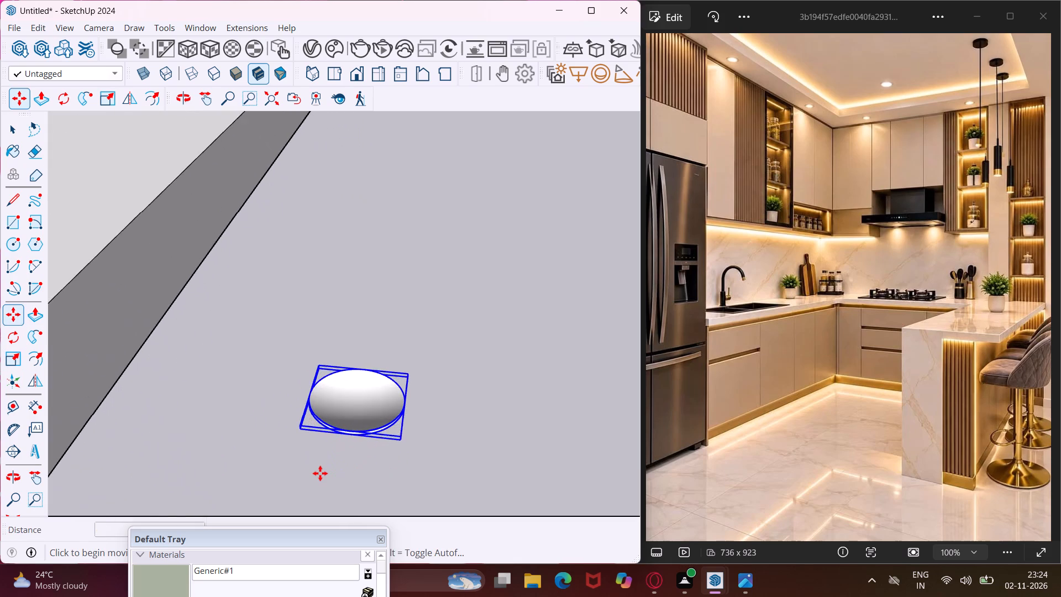
scroll(320, 473, up, 1)
middle_drag(316, 464, 351, 414)
scroll(351, 414, up, 8)
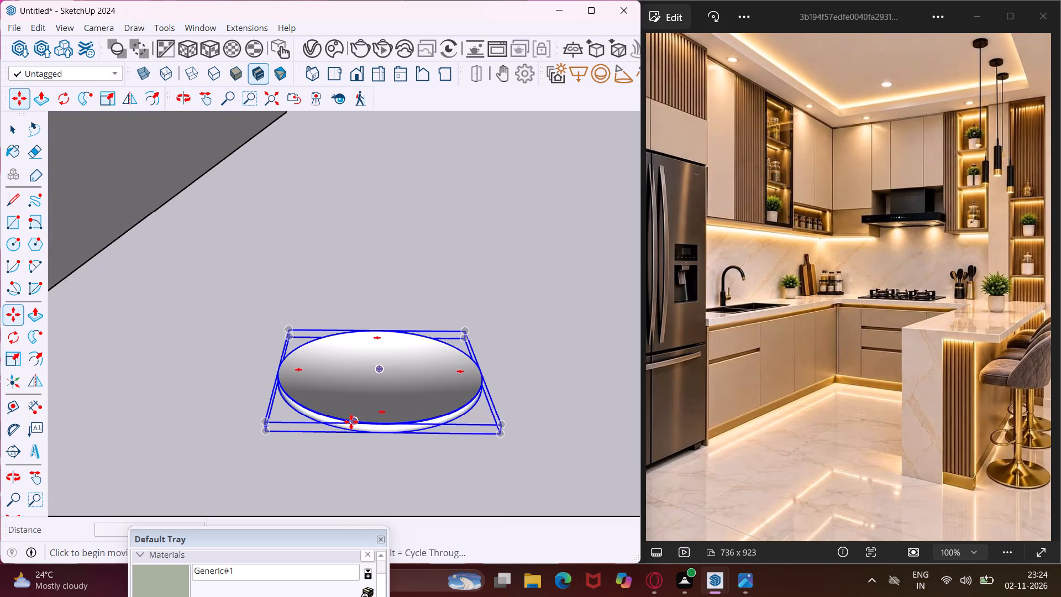
scroll(351, 422, up, 6)
click(349, 431)
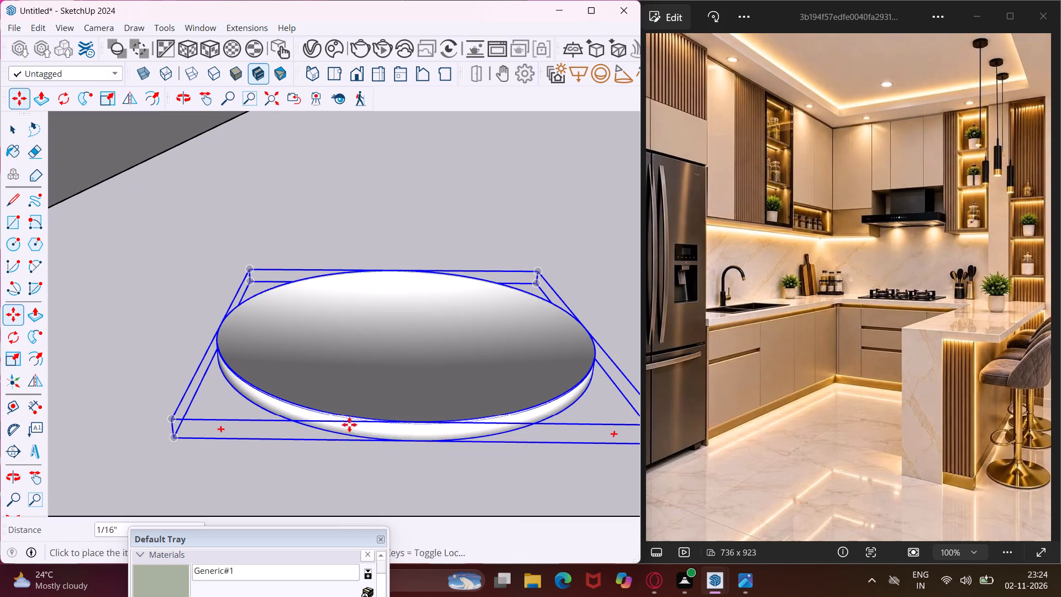
scroll(352, 385, down, 12)
scroll(332, 429, down, 10)
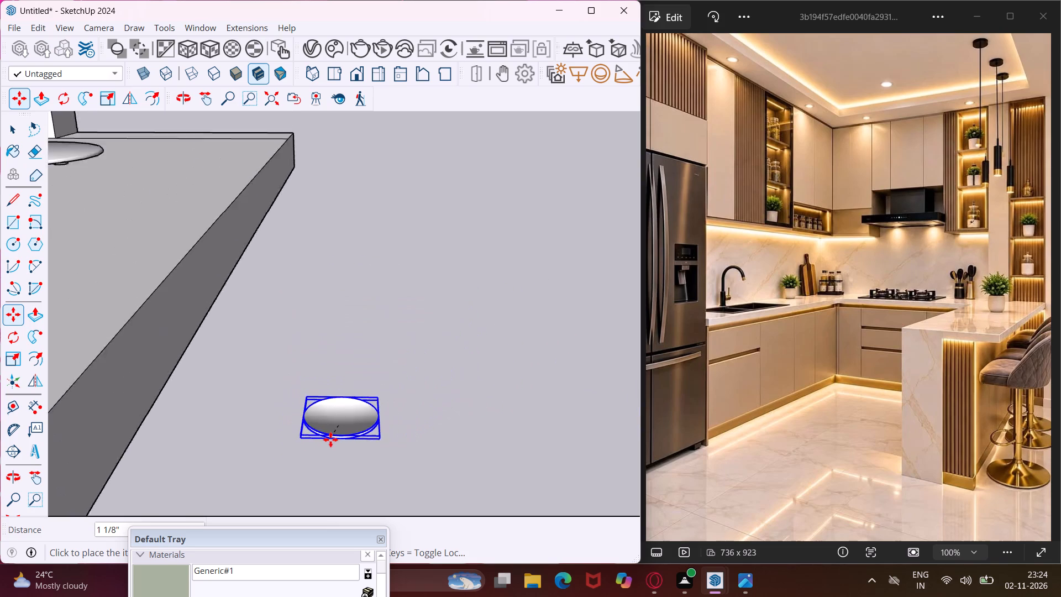
scroll(330, 439, down, 14)
scroll(328, 440, down, 12)
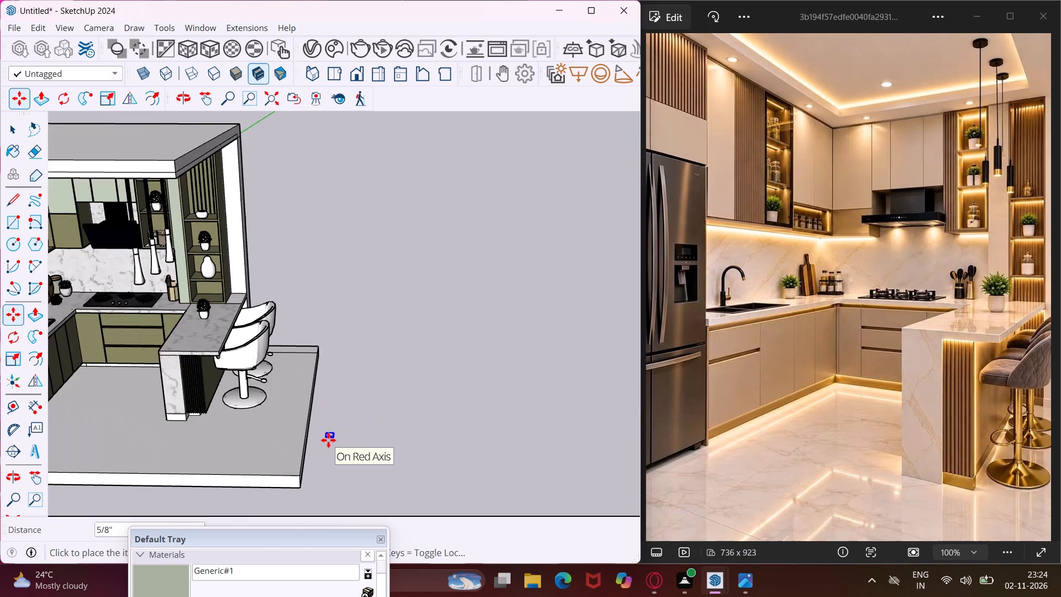
scroll(327, 439, down, 5)
middle_drag(265, 451, 272, 352)
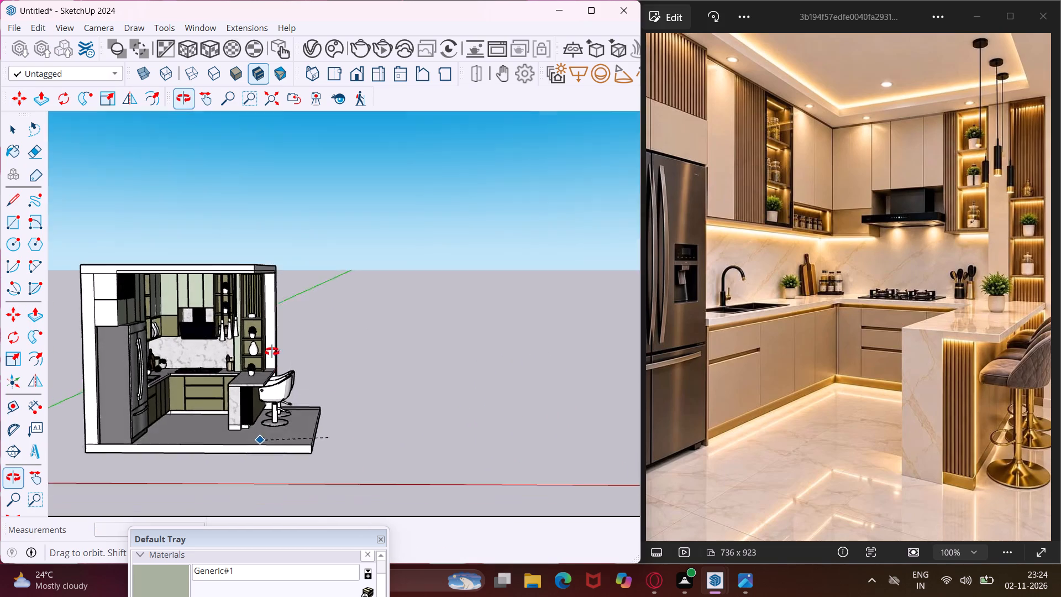
middle_drag(272, 352, 288, 282)
scroll(260, 255, up, 6)
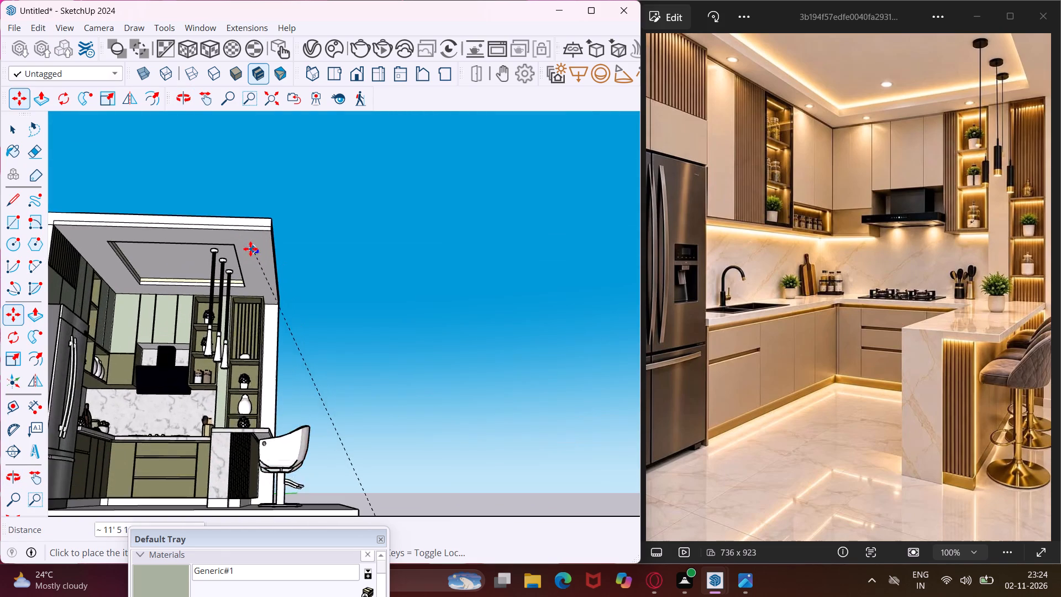
scroll(250, 249, up, 5)
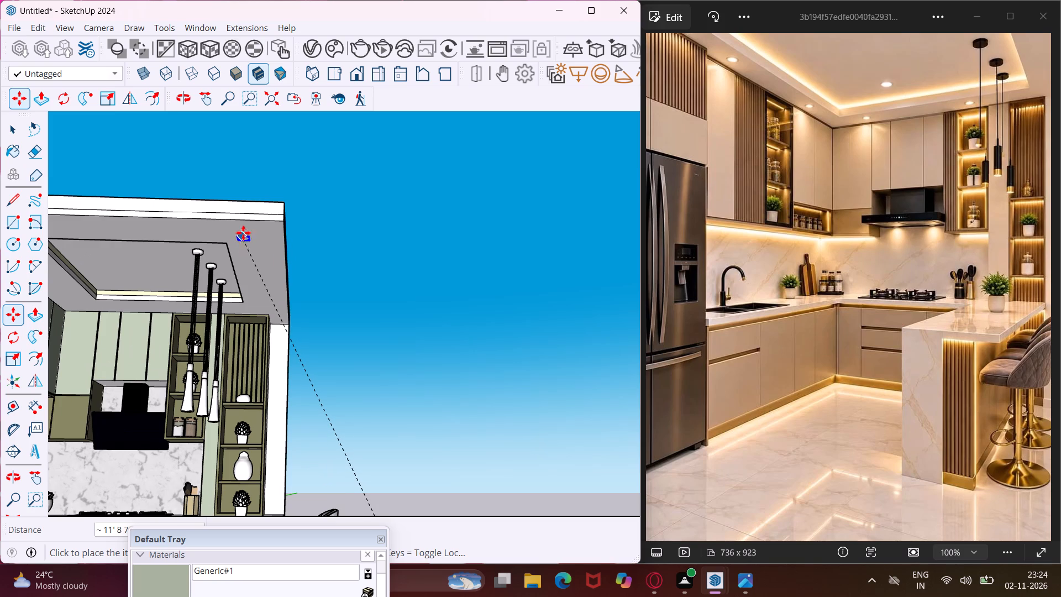
click(251, 235)
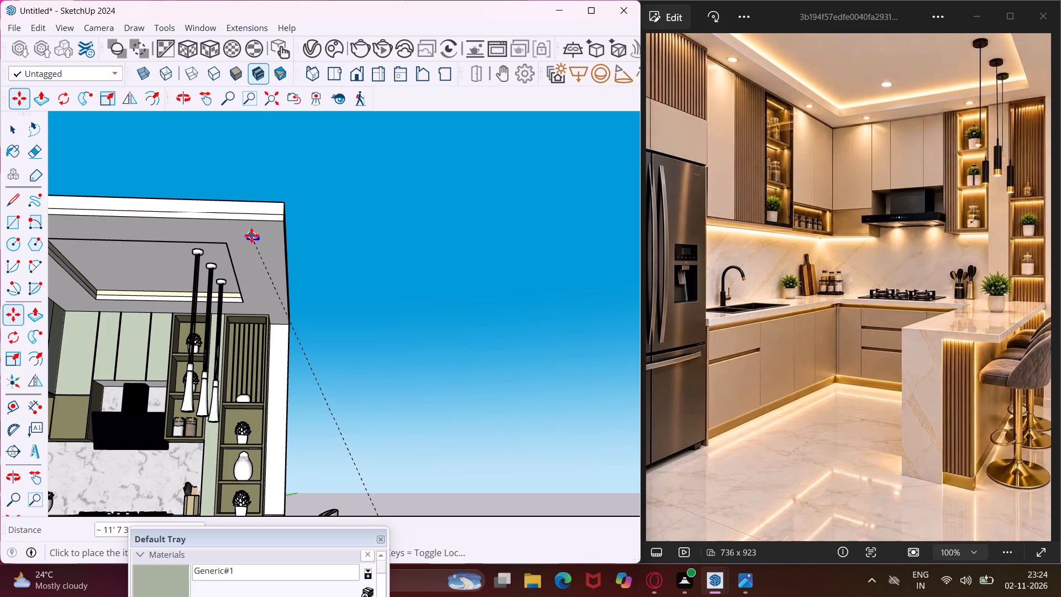
Array the ceiling light along the border toward the back wall with three copies spaced 1' 5" apart.
click(239, 249)
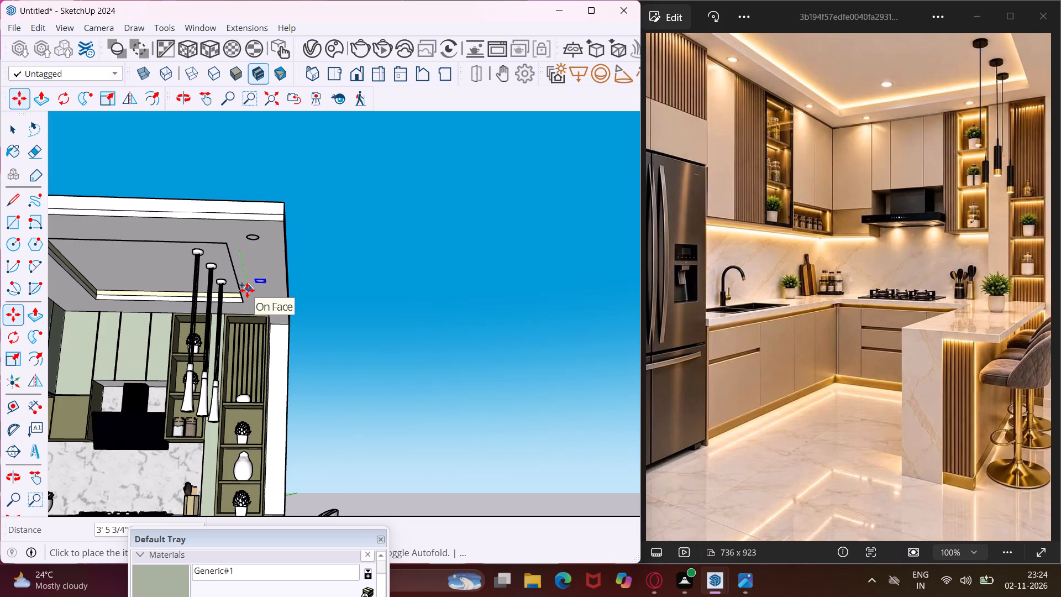
click(245, 268)
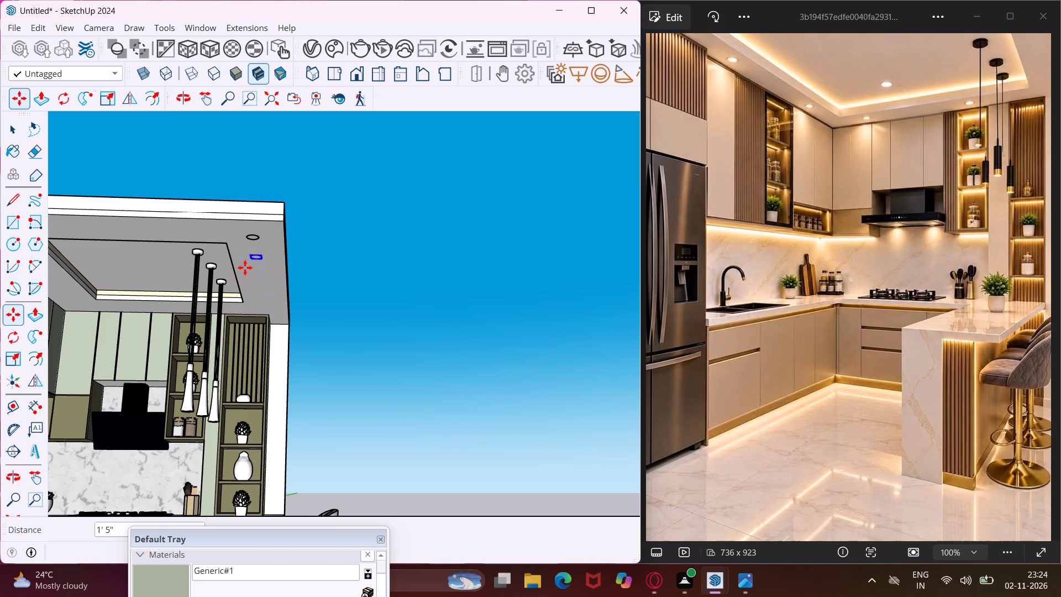
text(*3)
key(Return)
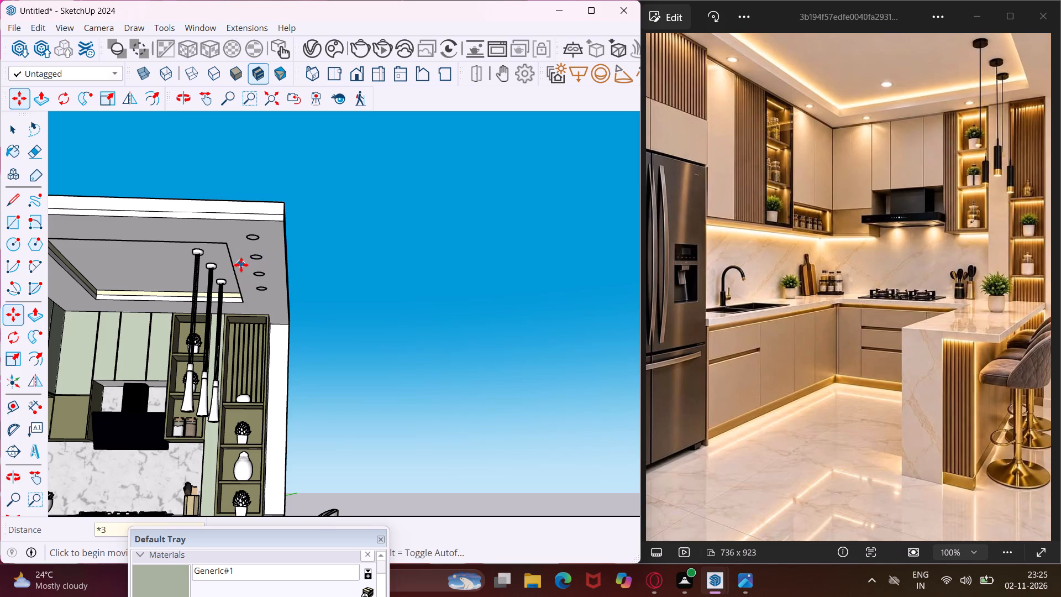
key(Escape)
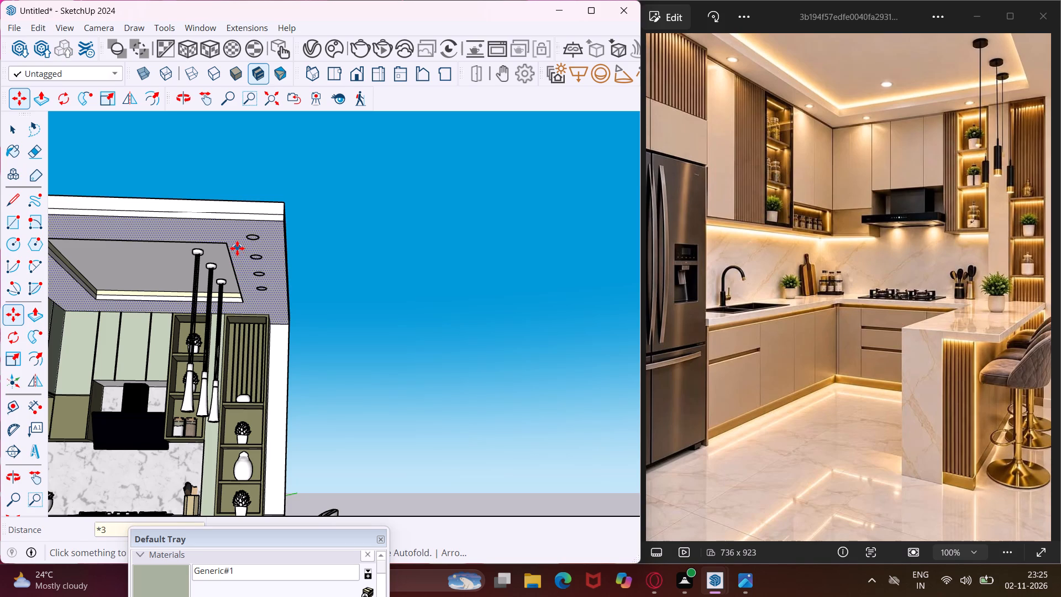
Copy the row of four round ceiling lights about 6' 3" across to the ceiling border on the refrigerator side.
key(space)
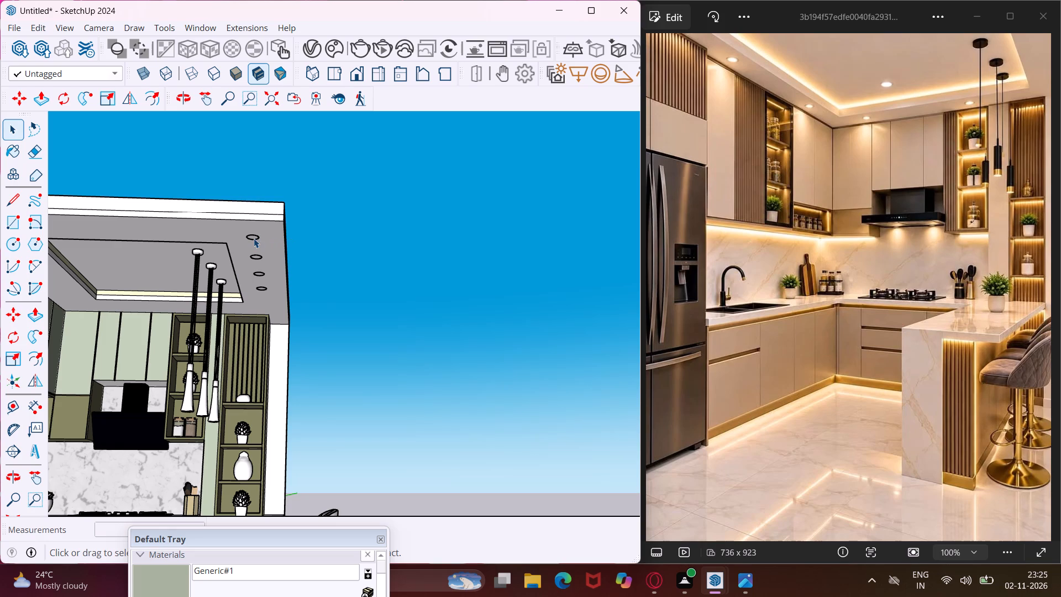
click(254, 238)
ctrl+click(258, 256)
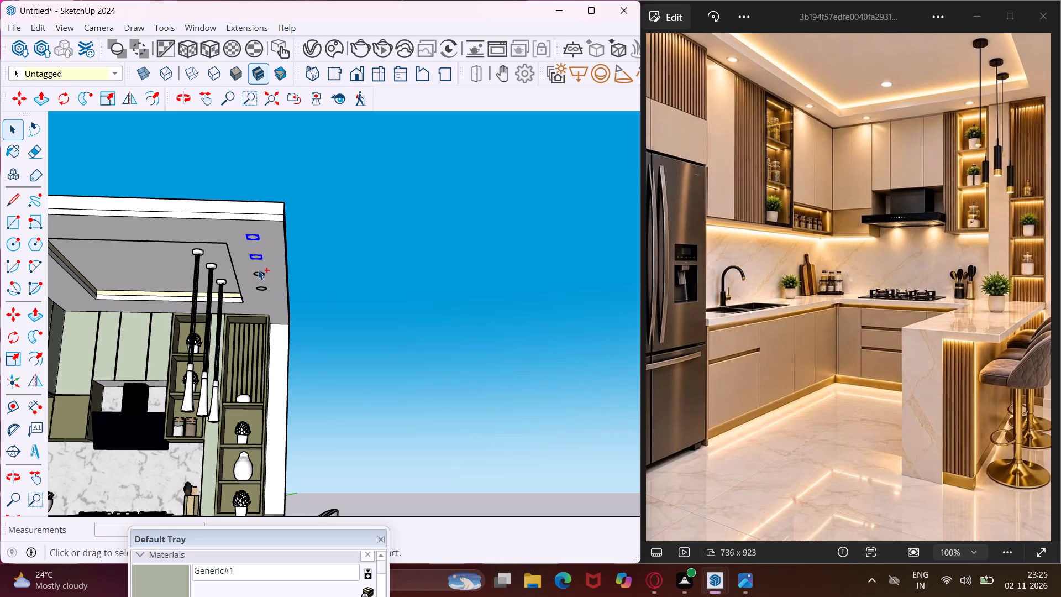
ctrl+click(259, 275)
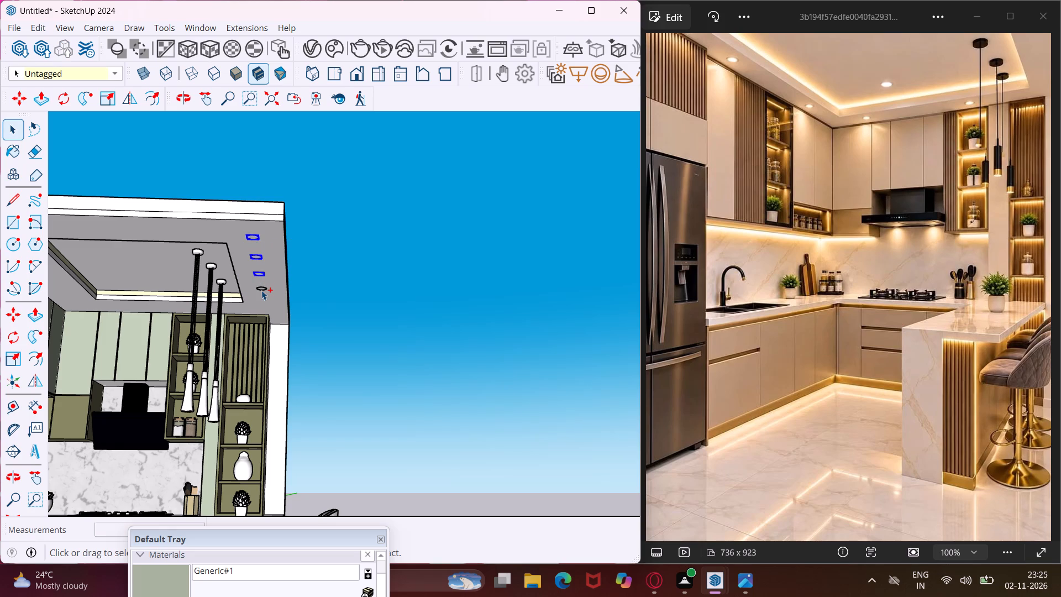
ctrl+click(261, 290)
key(m)
click(245, 231)
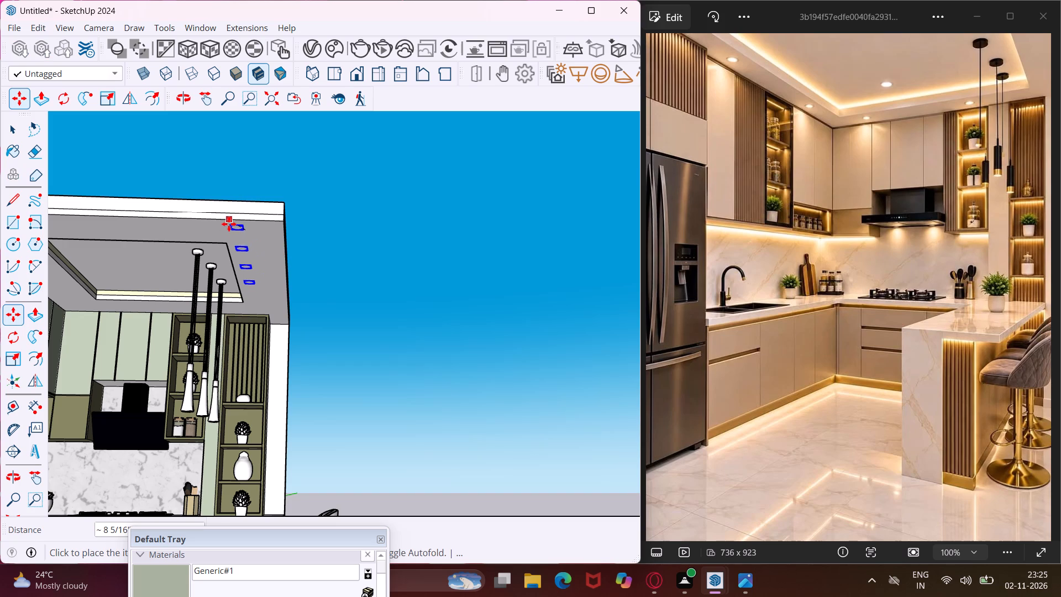
scroll(229, 224, down, 8)
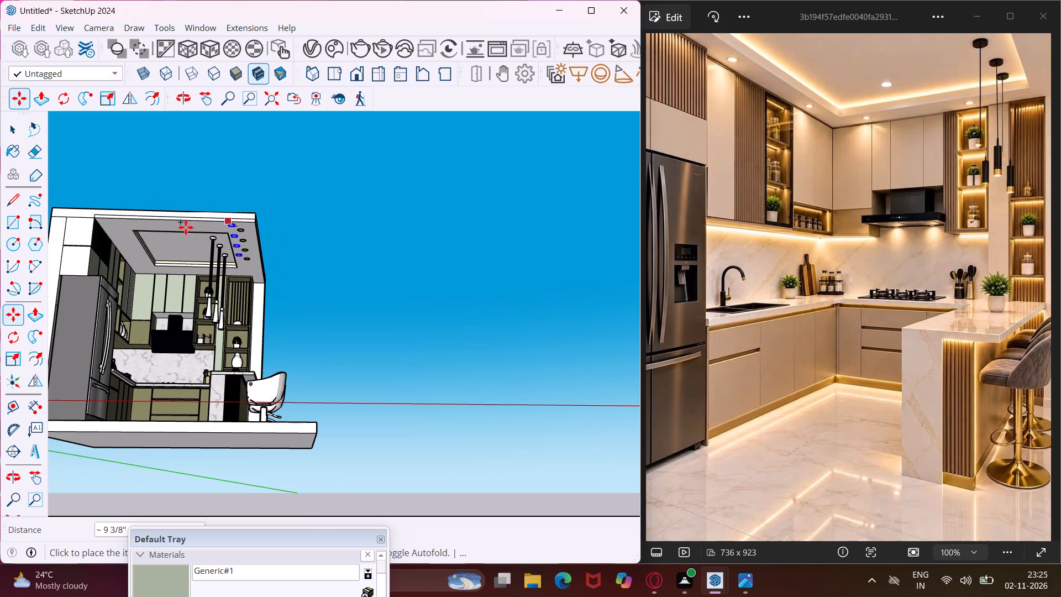
scroll(114, 224, up, 5)
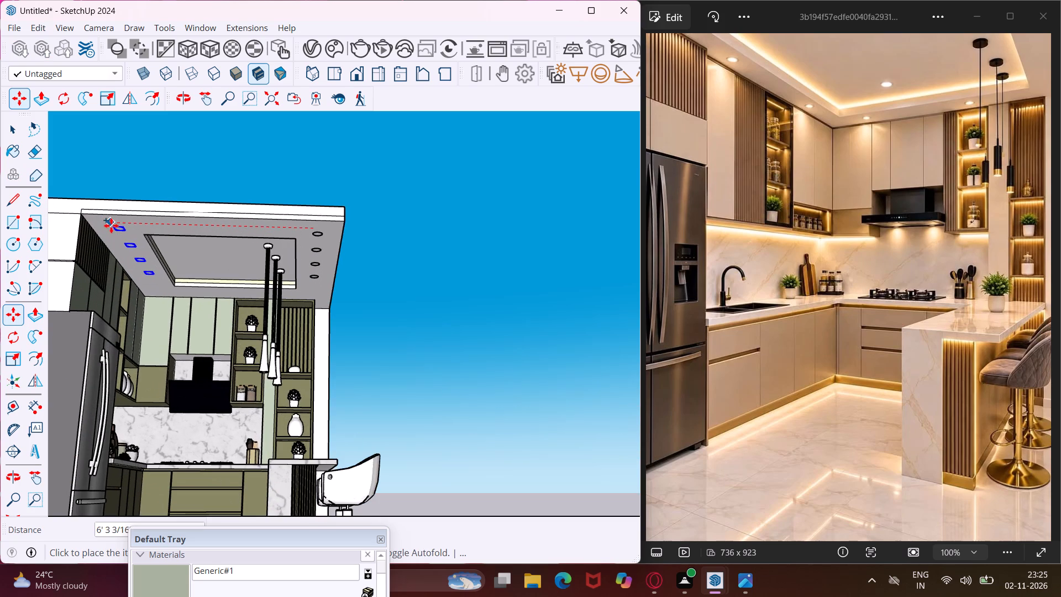
click(111, 226)
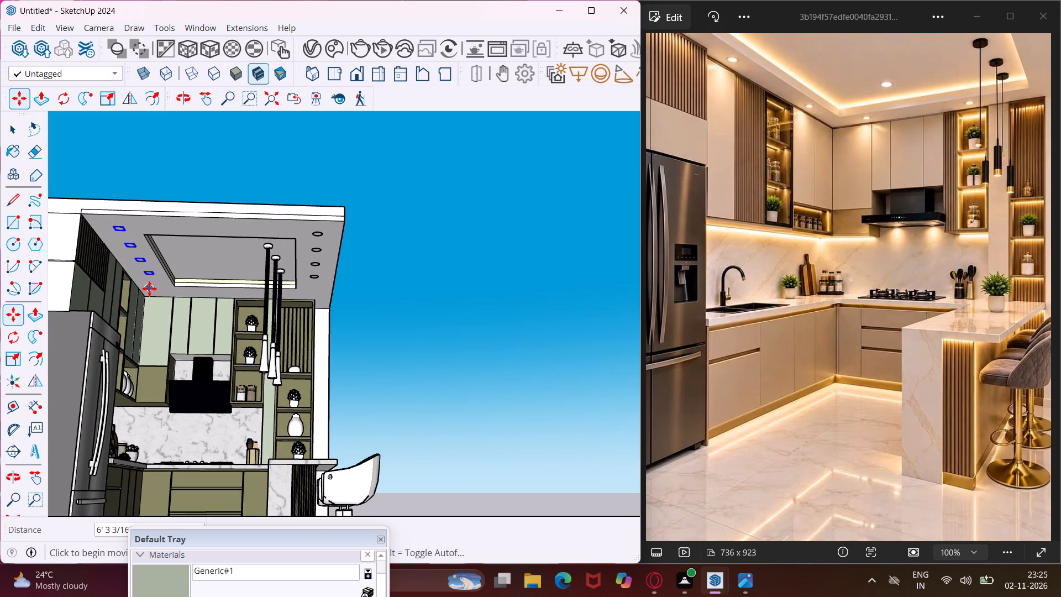
key(Escape)
key(space)
Copy the rearmost light of the refrigerator-side row about 2' toward the back wall.
scroll(153, 284, up, 3)
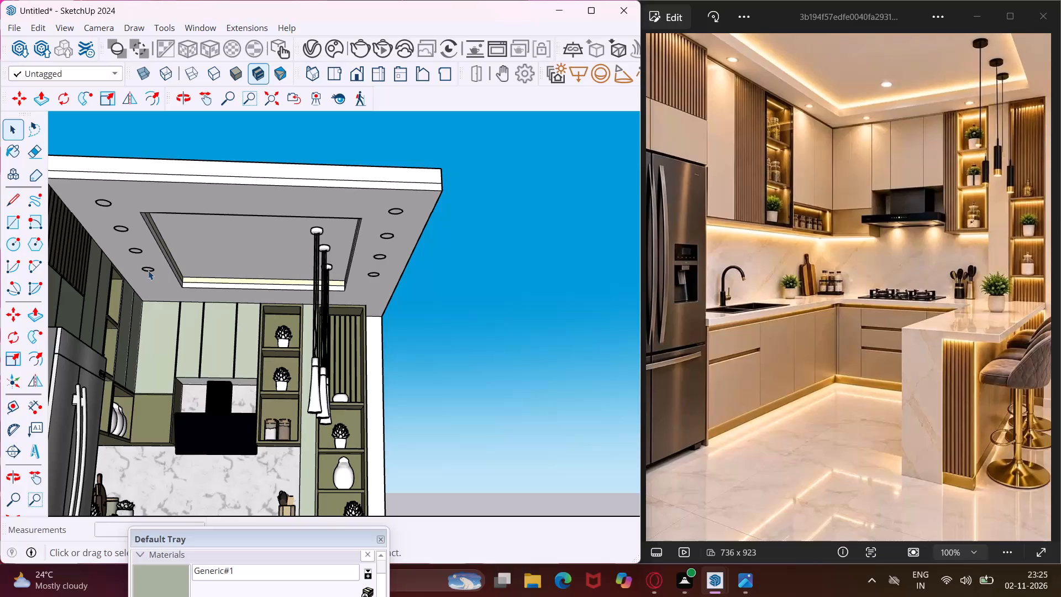
click(148, 270)
key(m)
scroll(160, 286, up, 2)
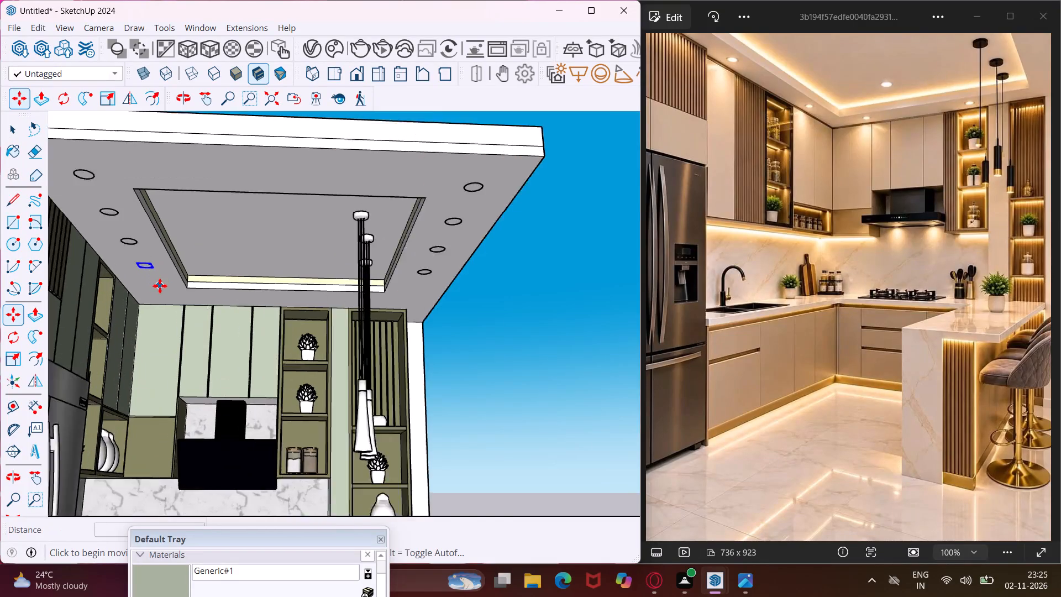
scroll(160, 286, up, 3)
click(161, 280)
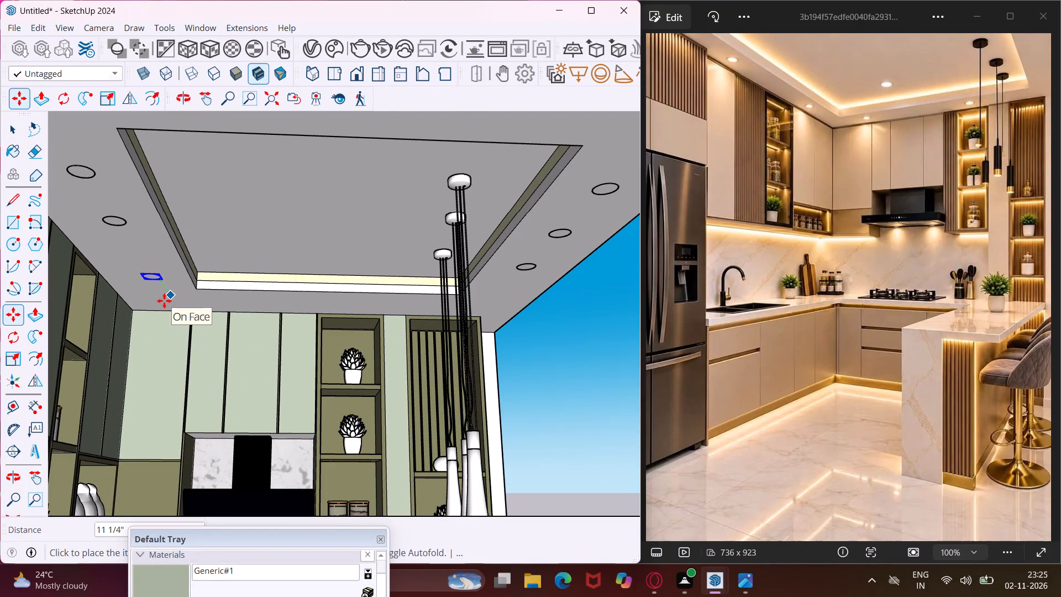
scroll(176, 298, up, 4)
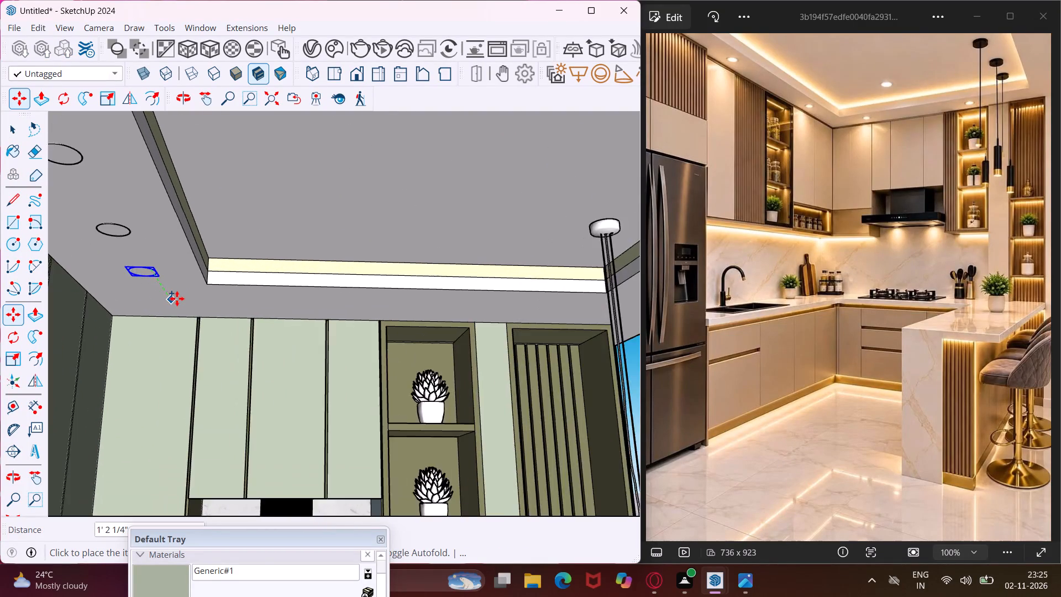
scroll(177, 298, up, 2)
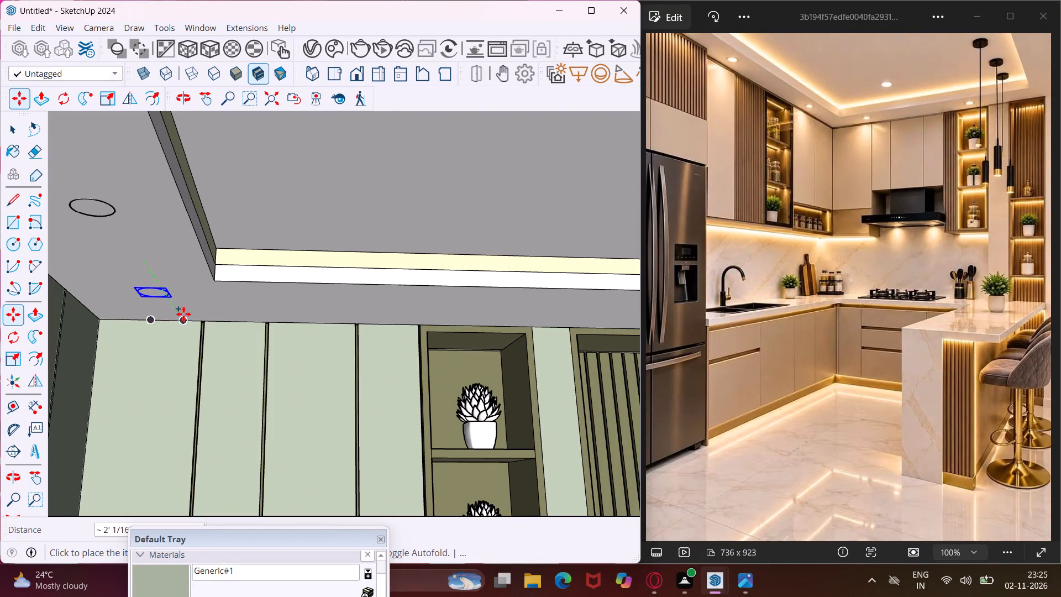
click(183, 314)
scroll(149, 292, down, 10)
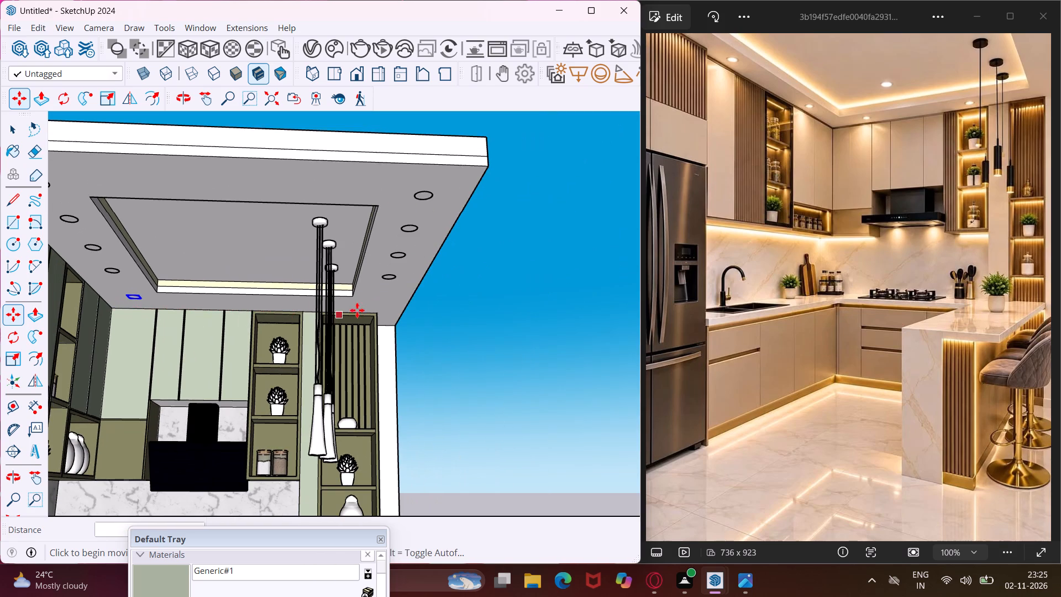
key(Escape)
key(space)
Copy the rearmost light of the bar-stool-side row about 2' toward the back wall.
scroll(399, 280, up, 9)
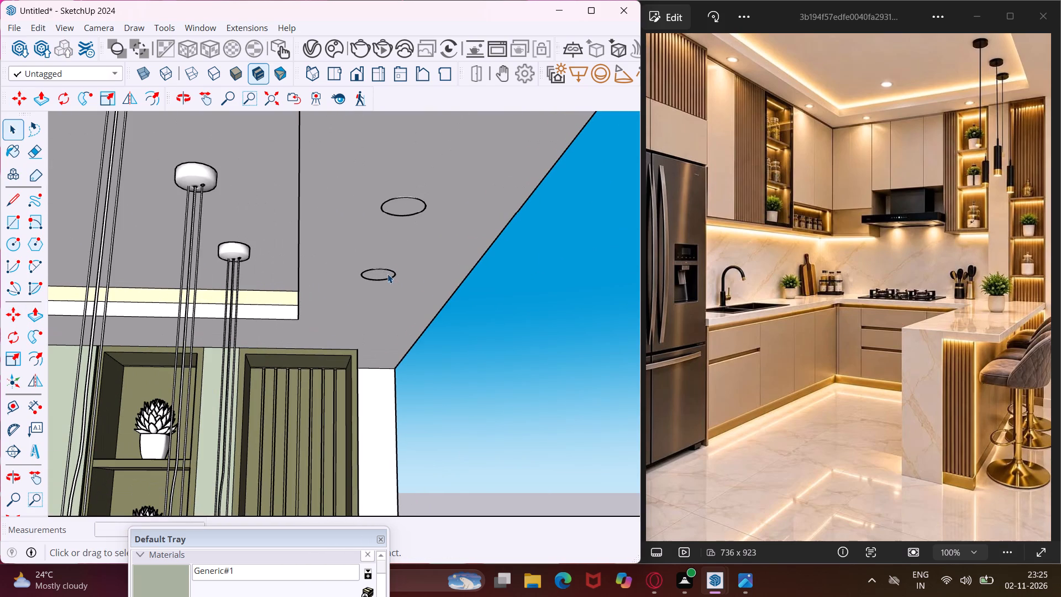
click(387, 274)
key(m)
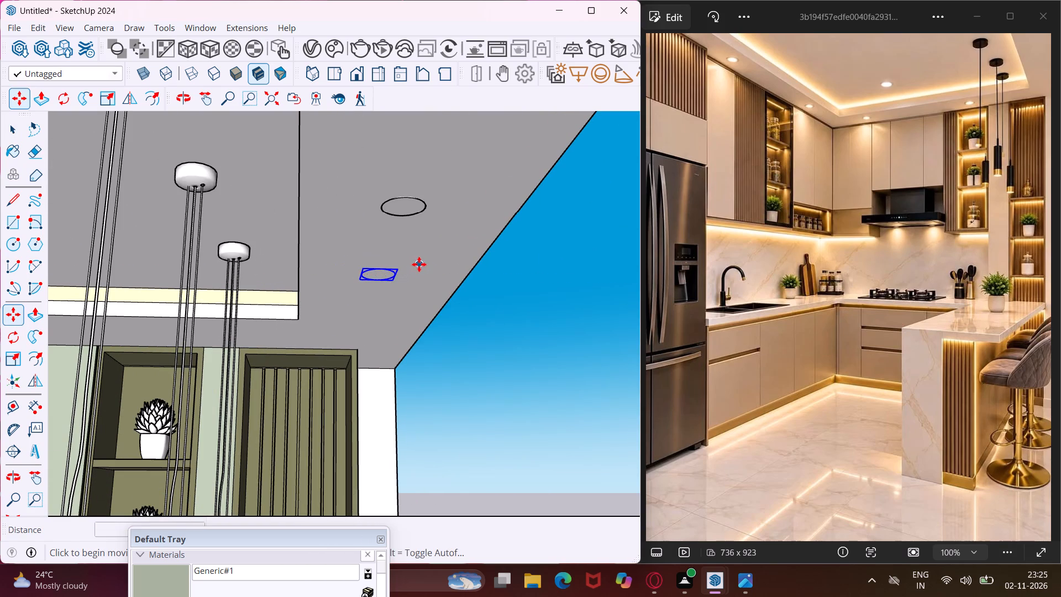
click(419, 264)
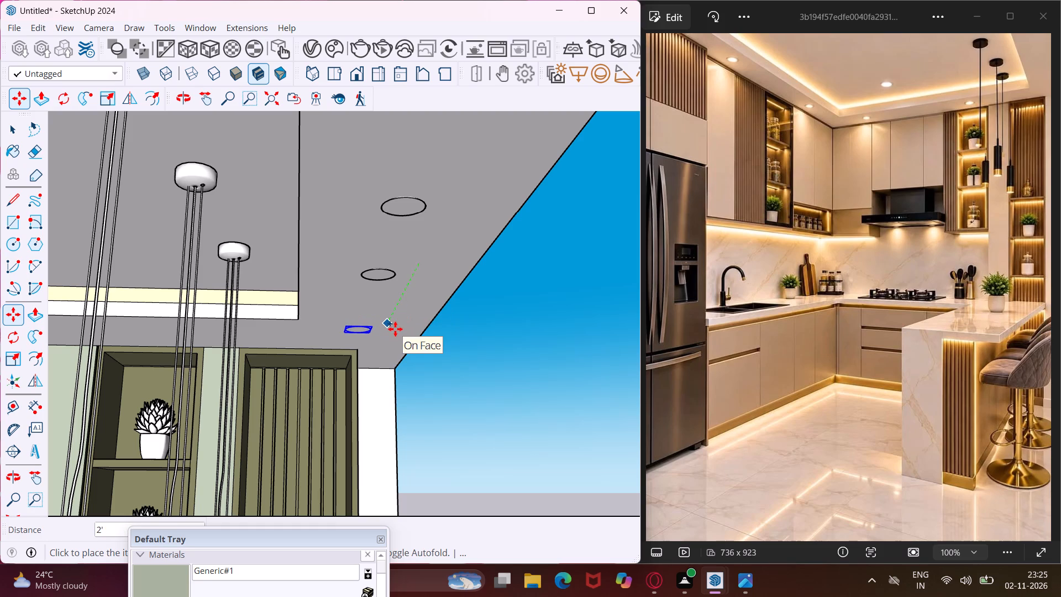
click(395, 329)
scroll(395, 329, down, 4)
scroll(360, 332, up, 3)
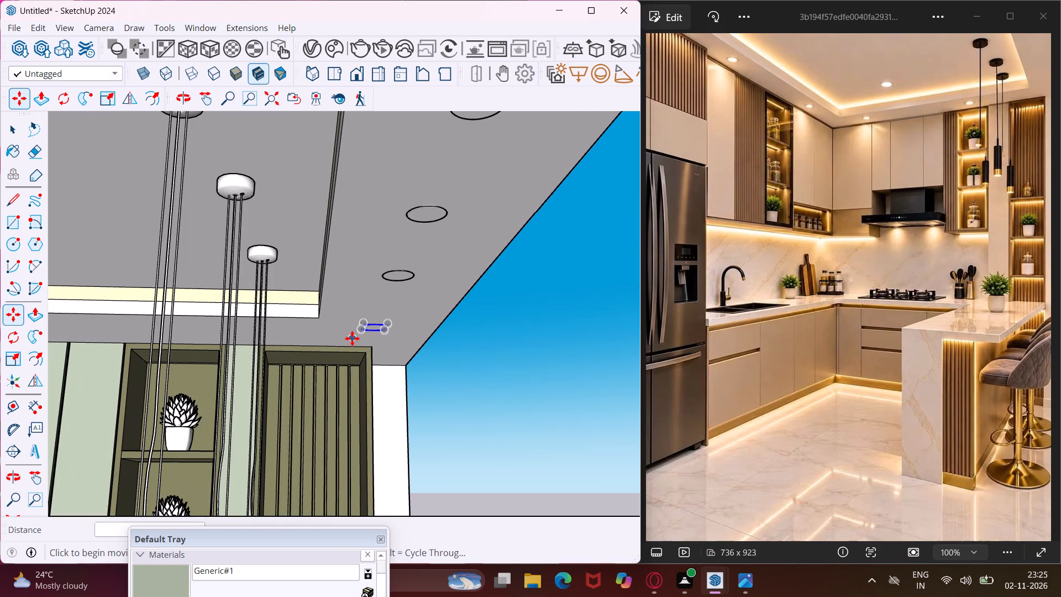
Array the corner ceiling light along the back-wall border toward the refrigerator side with four copies spaced about 10 5/8" apart.
click(344, 338)
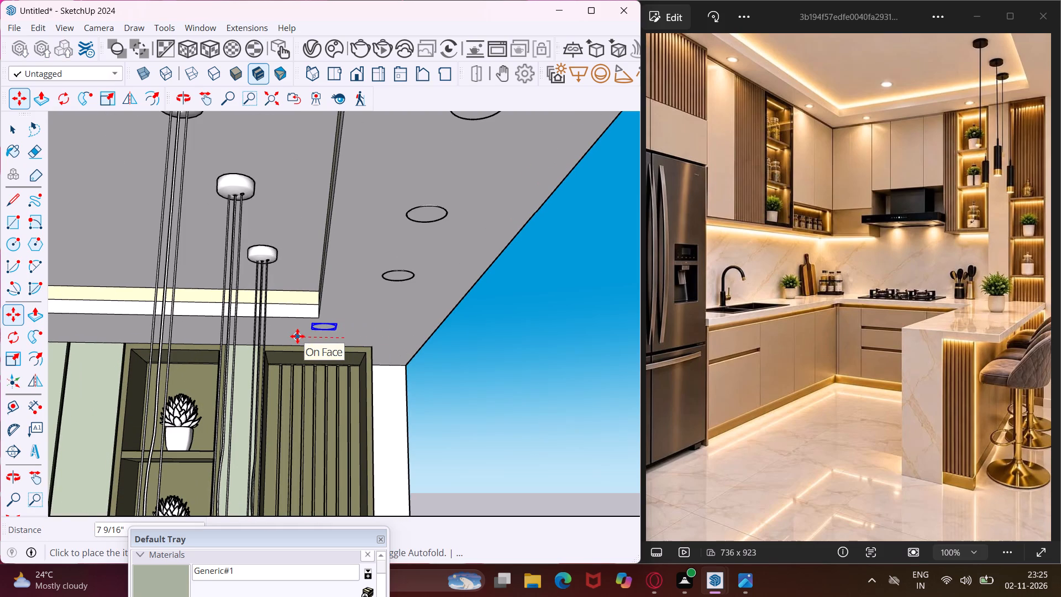
scroll(297, 336, down, 7)
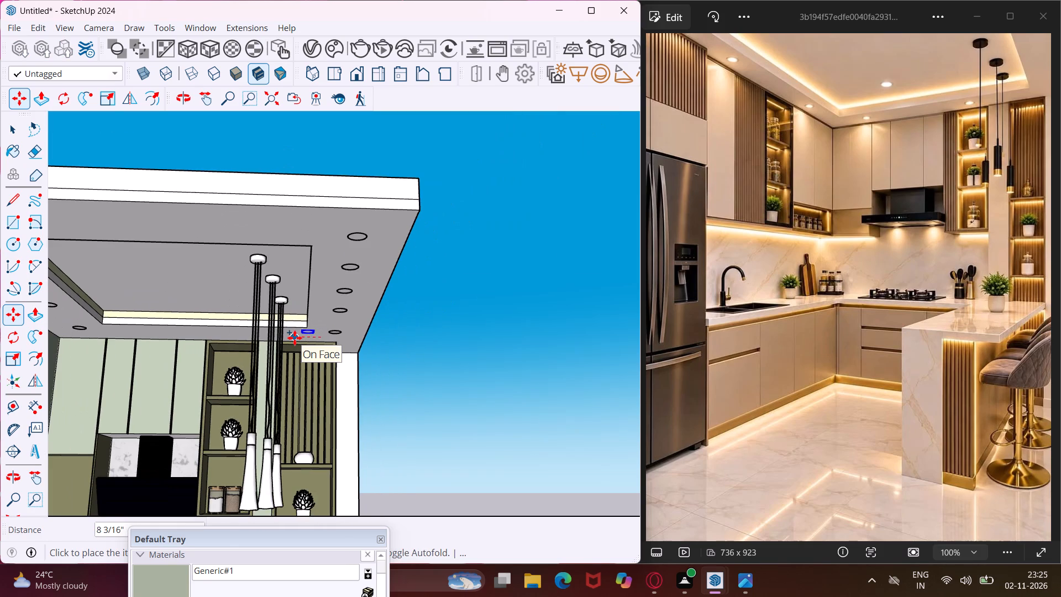
click(287, 332)
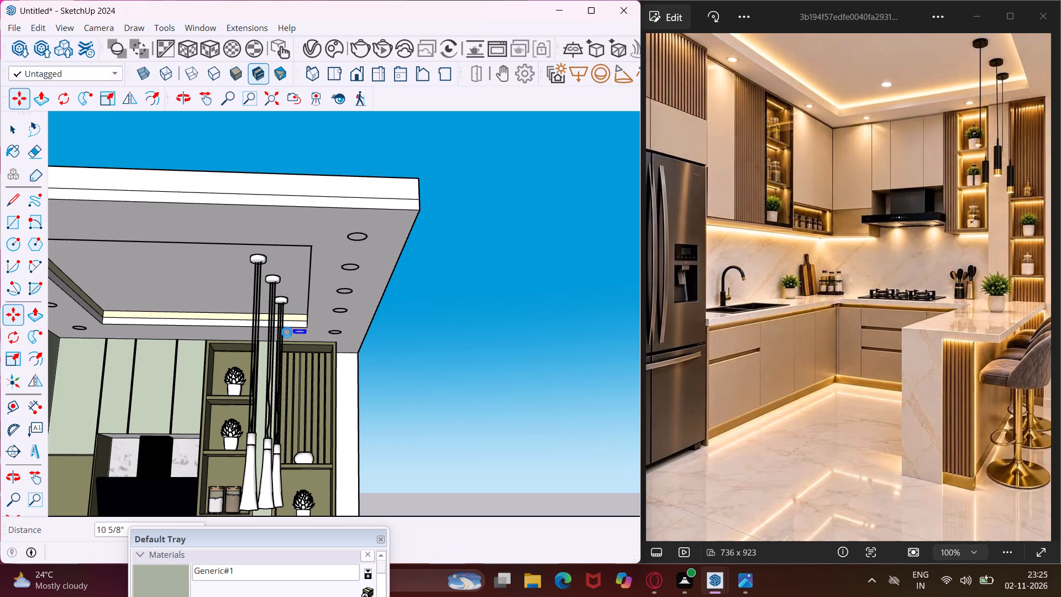
key(asterisk)
key(4)
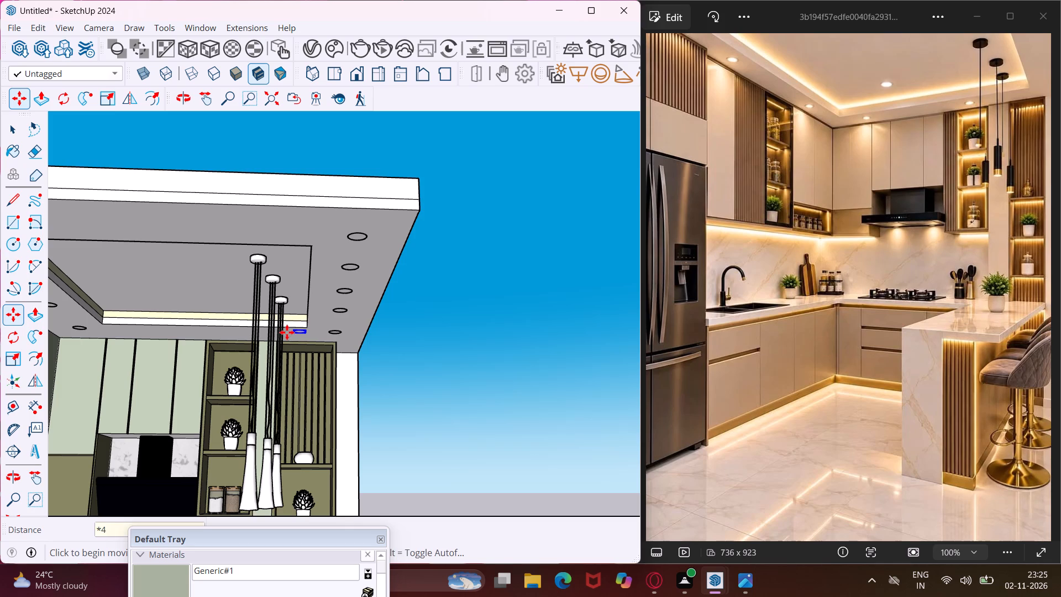
key(Return)
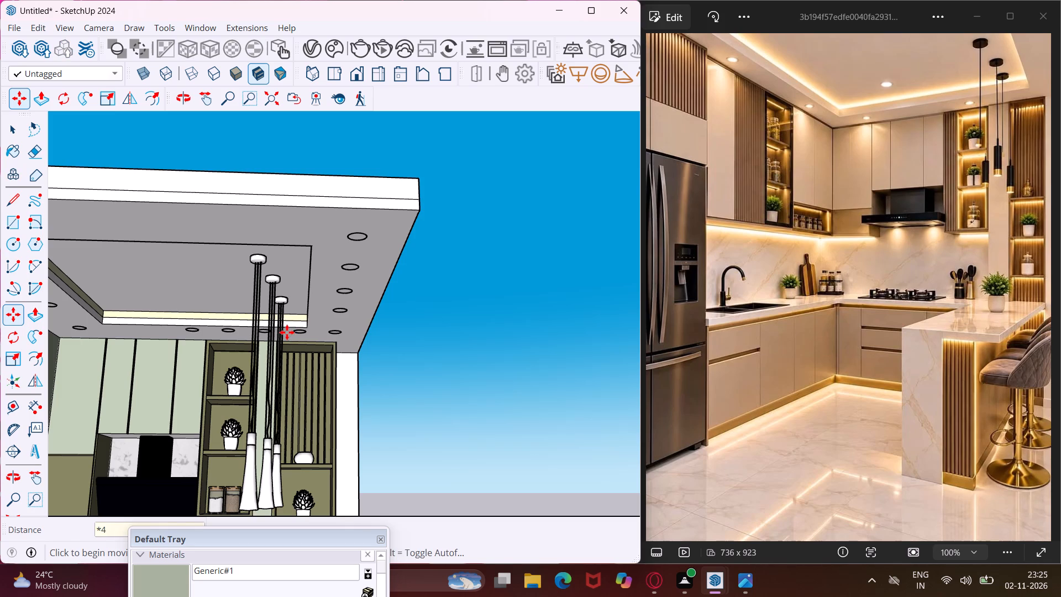
scroll(160, 319, up, 8)
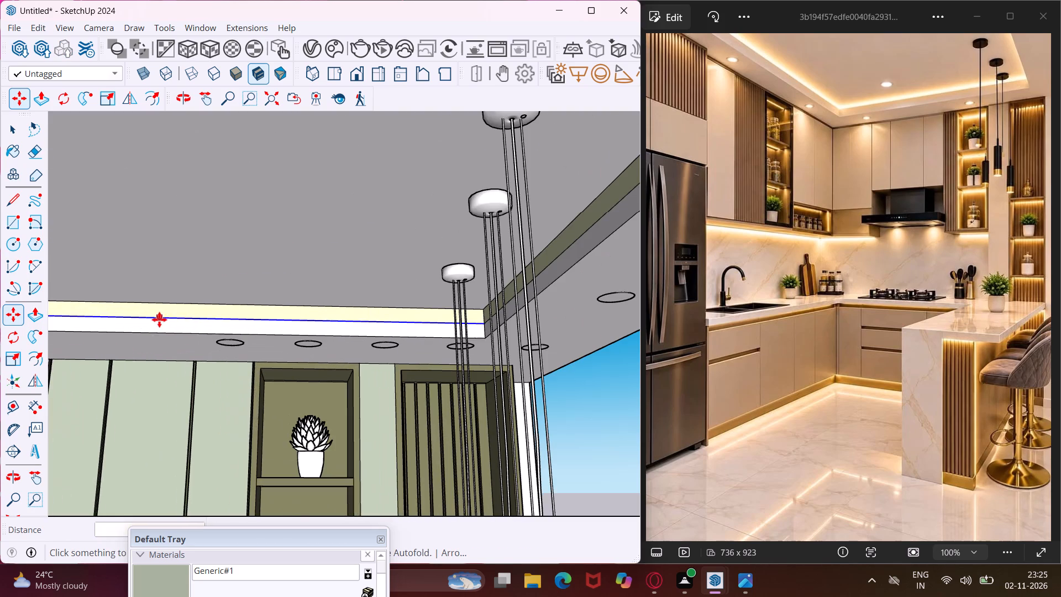
key(Escape)
Copy the end light of the new back-wall row about 1' 5" further toward the refrigerator side.
key(space)
scroll(220, 355, up, 6)
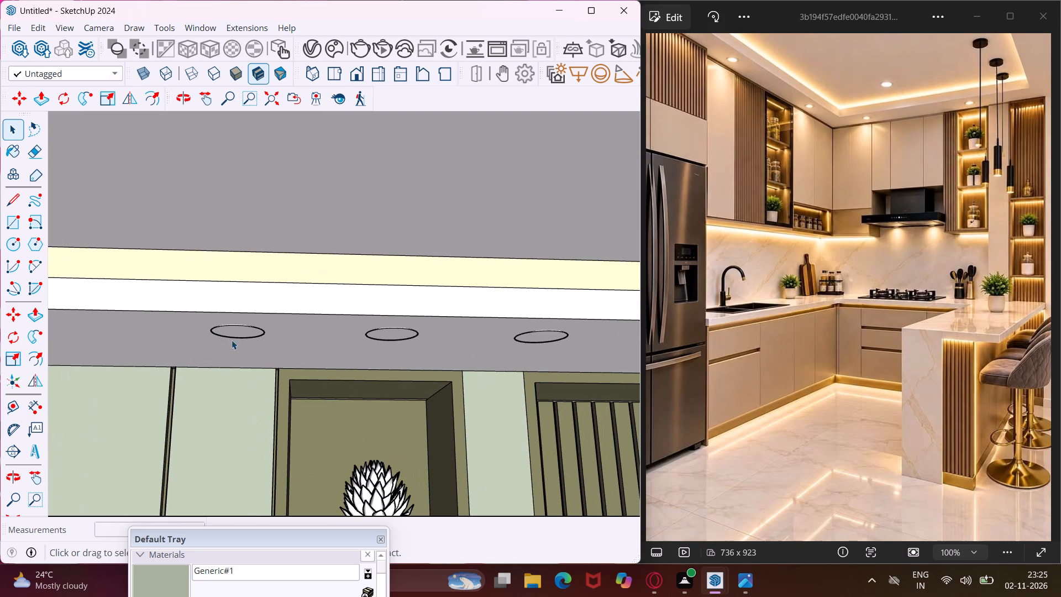
click(234, 329)
key(m)
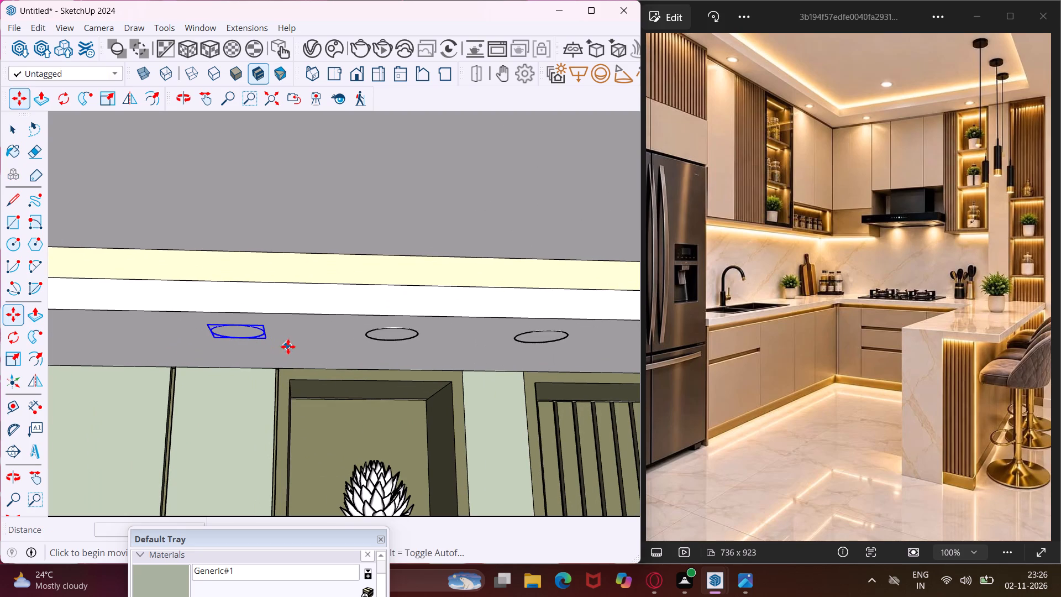
click(288, 347)
scroll(259, 345, down, 7)
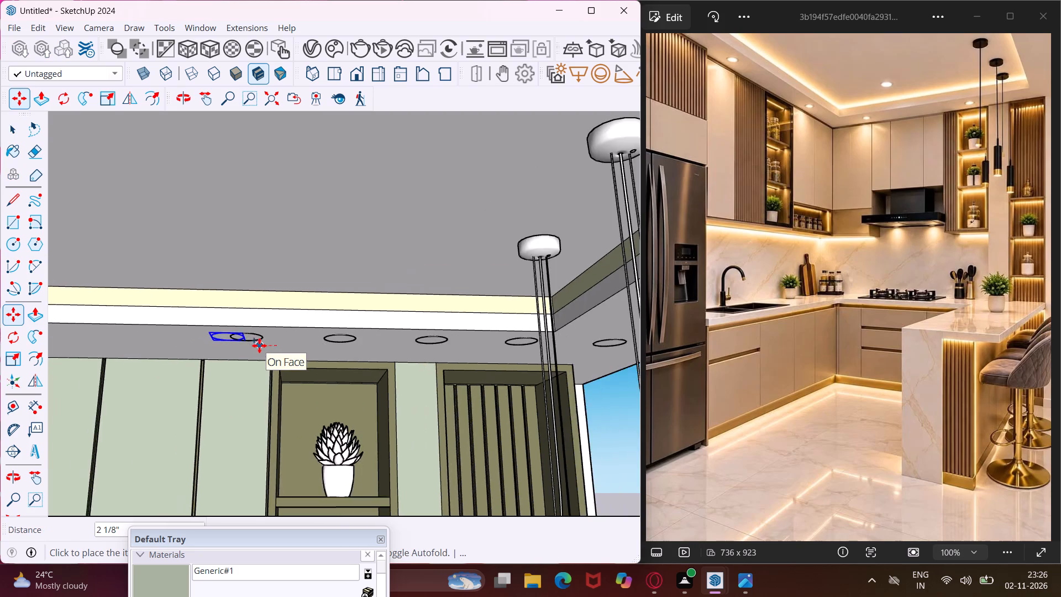
scroll(259, 345, down, 5)
scroll(204, 353, up, 2)
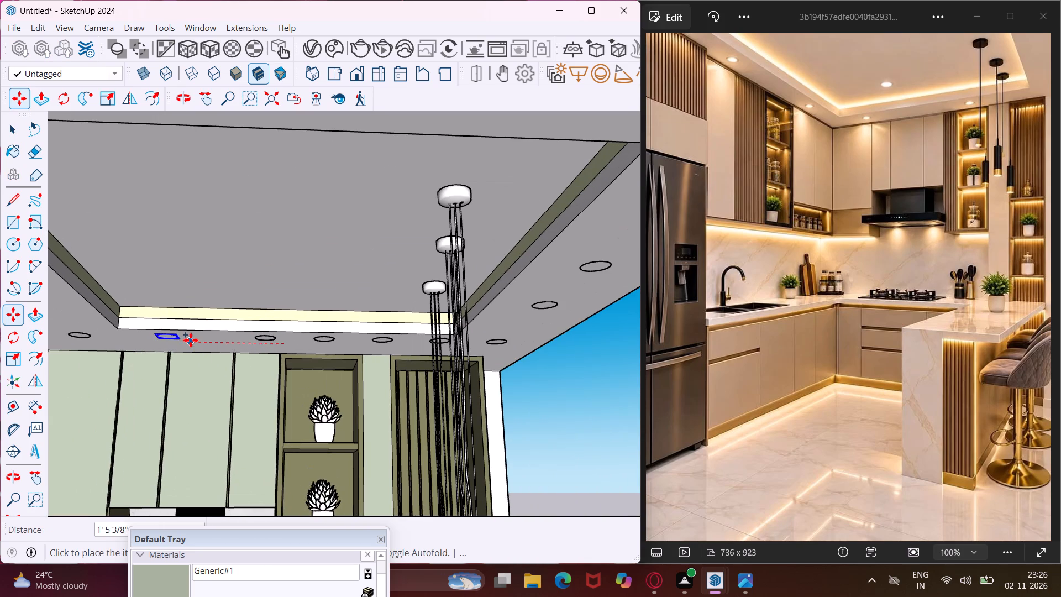
click(191, 340)
scroll(218, 344, down, 10)
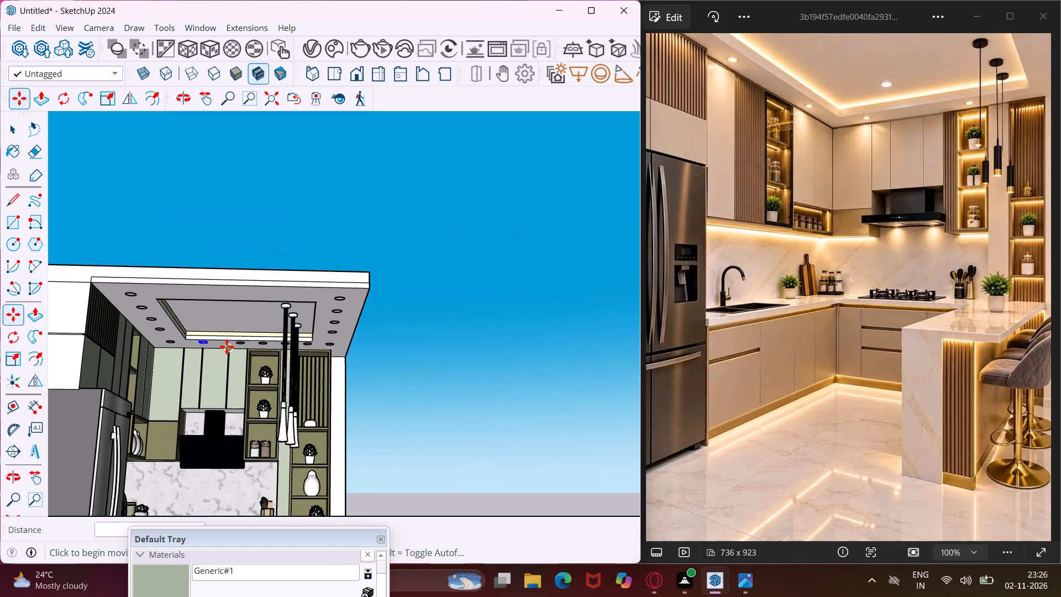
Turn on the V-Ray safe frame and set the render output aspect ratio to 4:3 - Picture.
scroll(308, 277, down, 5)
middle_drag(299, 272, 272, 309)
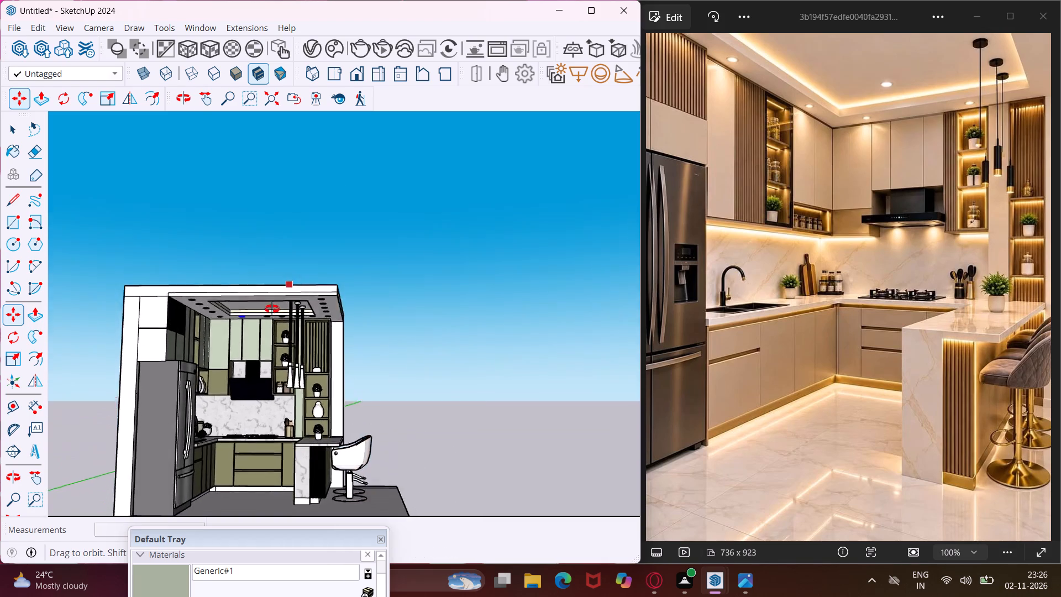
middle_drag(272, 309, 136, 392)
scroll(224, 399, up, 7)
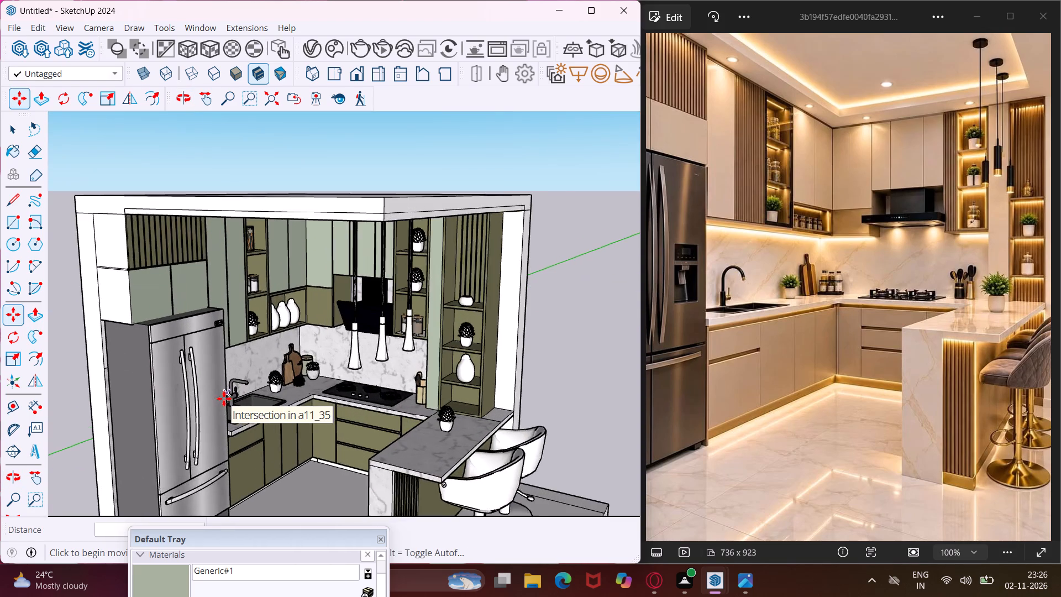
middle_drag(224, 399, 217, 373)
scroll(217, 373, up, 1)
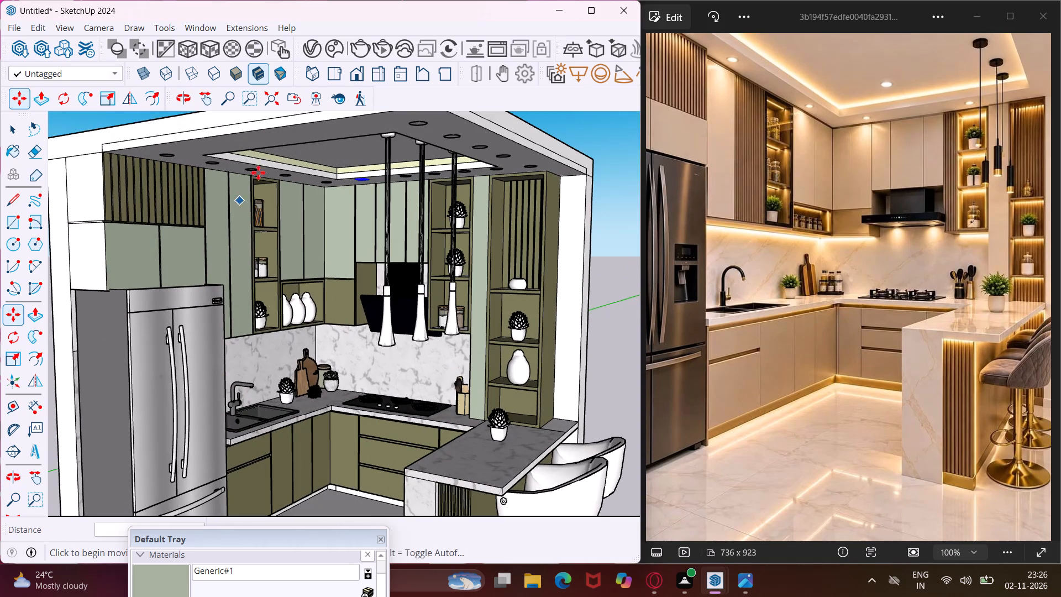
click(312, 54)
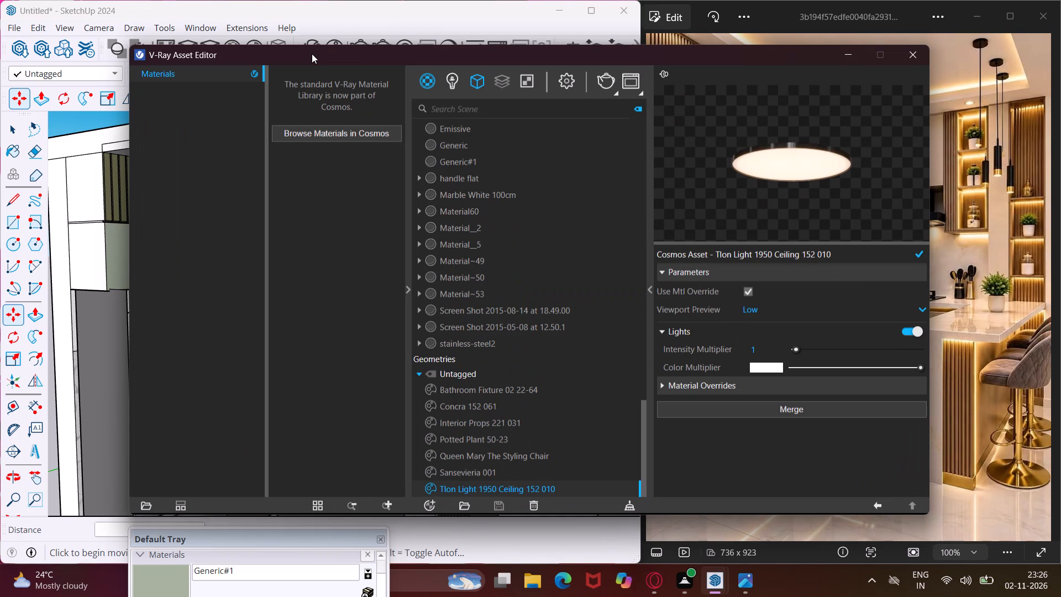
click(566, 77)
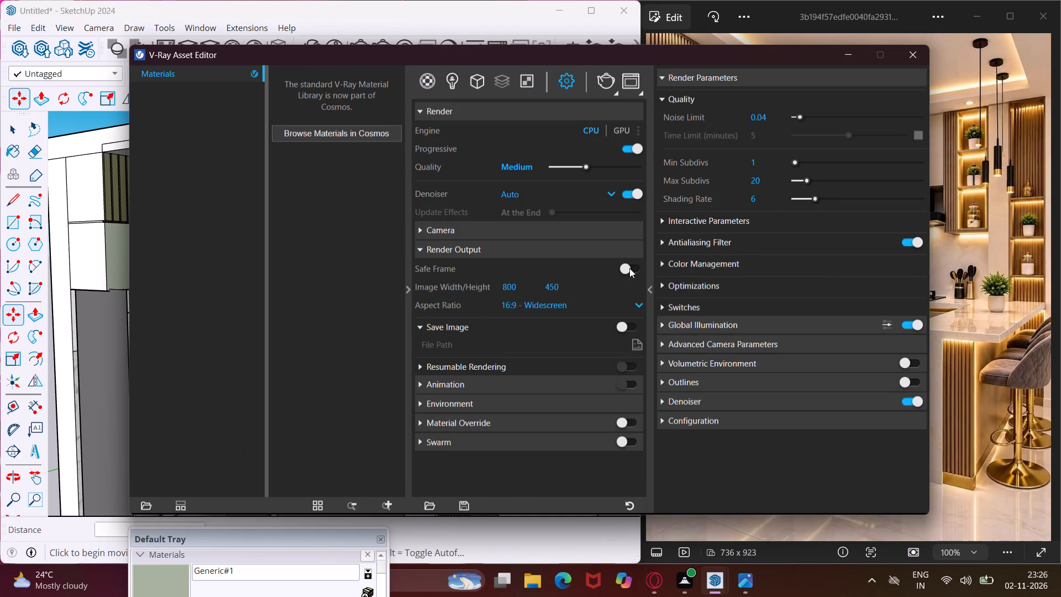
click(629, 268)
click(639, 301)
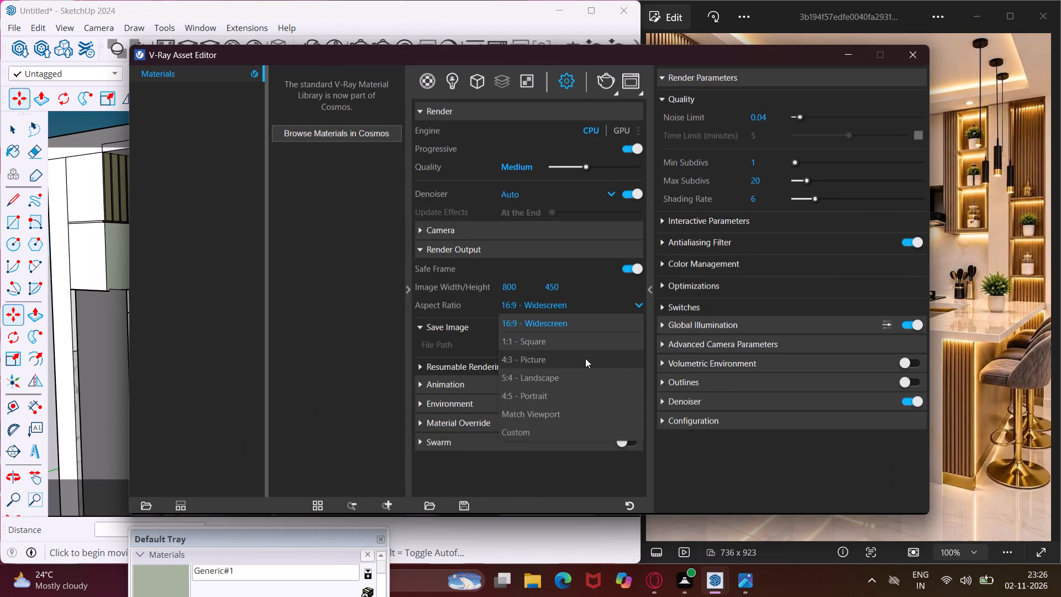
click(585, 358)
click(837, 59)
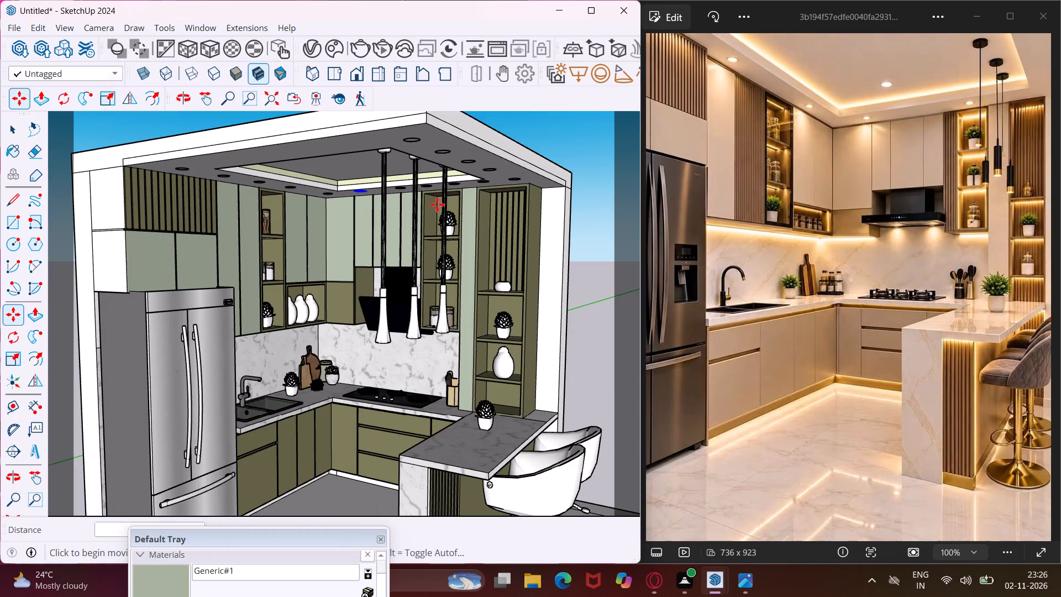
Compose the render view inside the safe frame to match the reference, with the refrigerator, back corner, pendant lamps and marble counter in view.
key(Escape)
key(space)
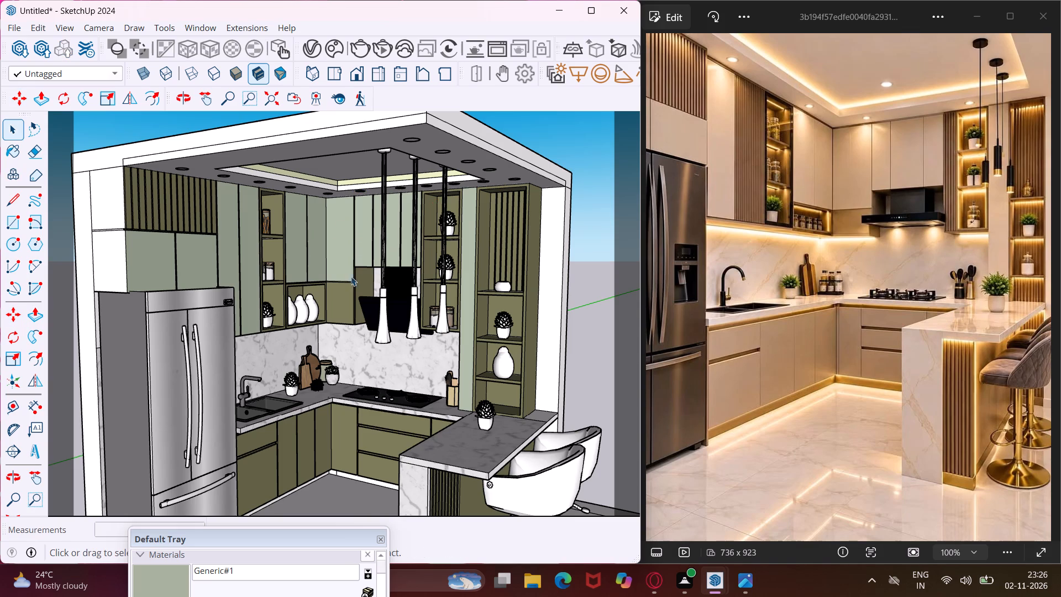
click(198, 101)
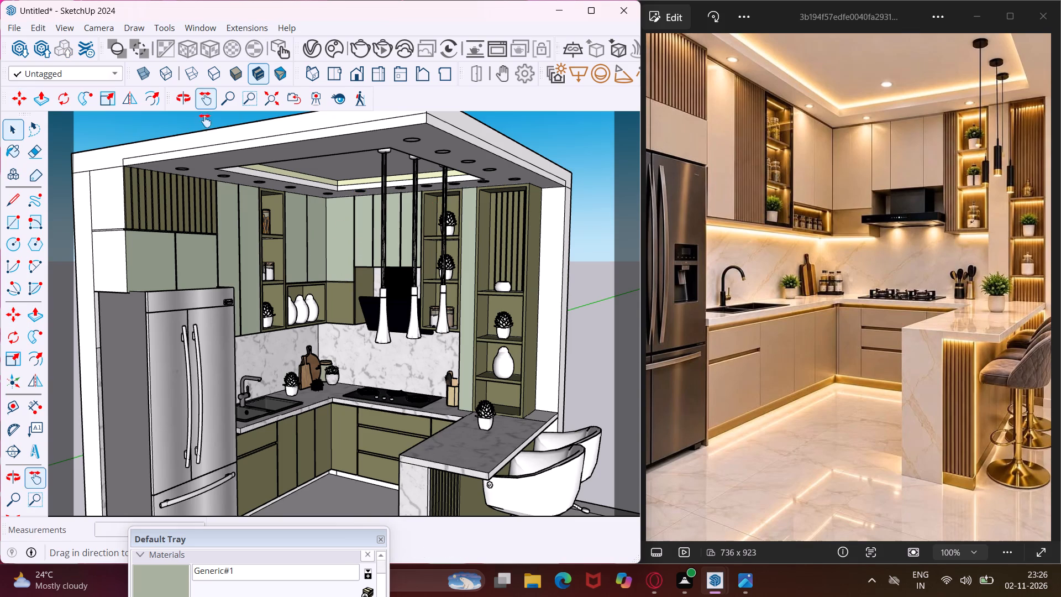
drag(280, 255, 283, 234)
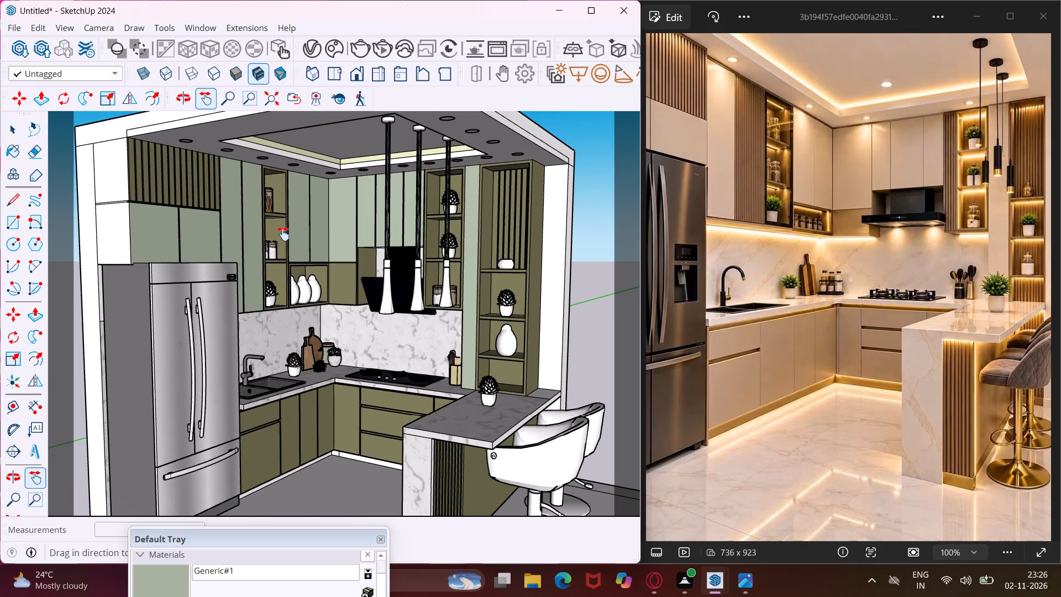
scroll(285, 239, up, 2)
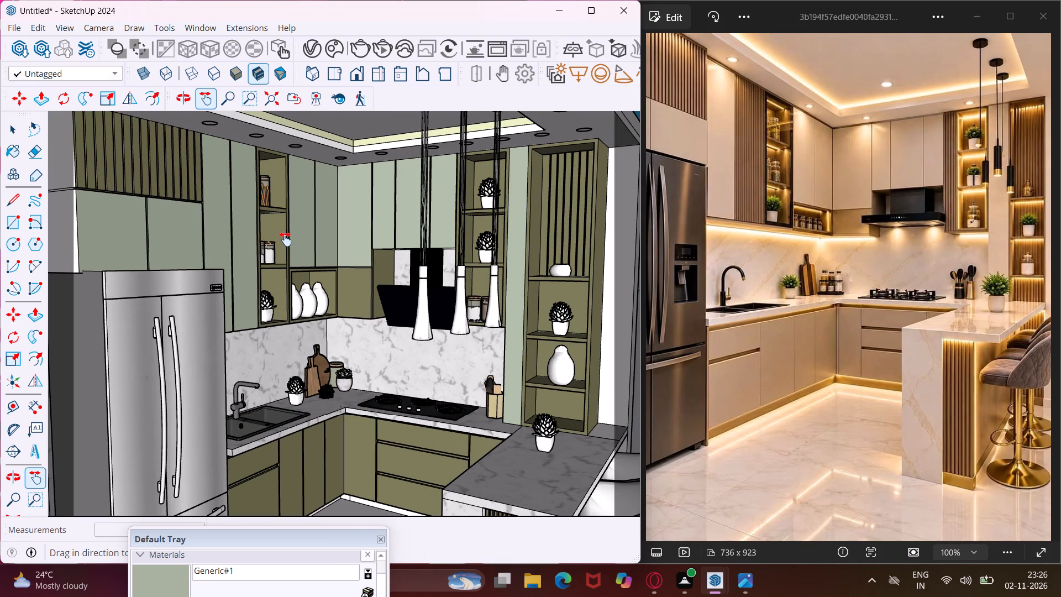
scroll(285, 239, down, 1)
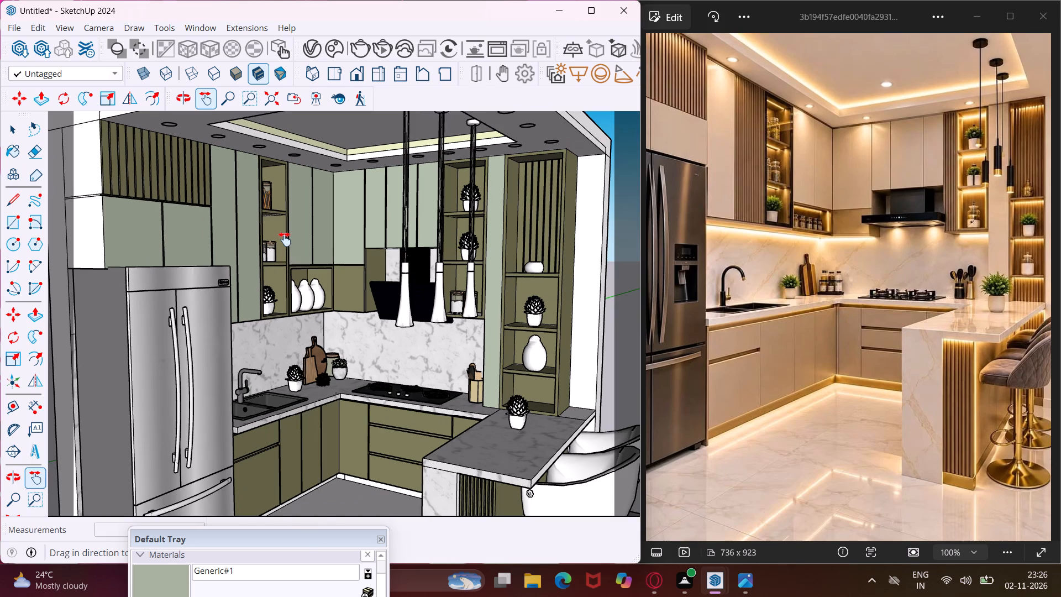
drag(284, 239, 277, 241)
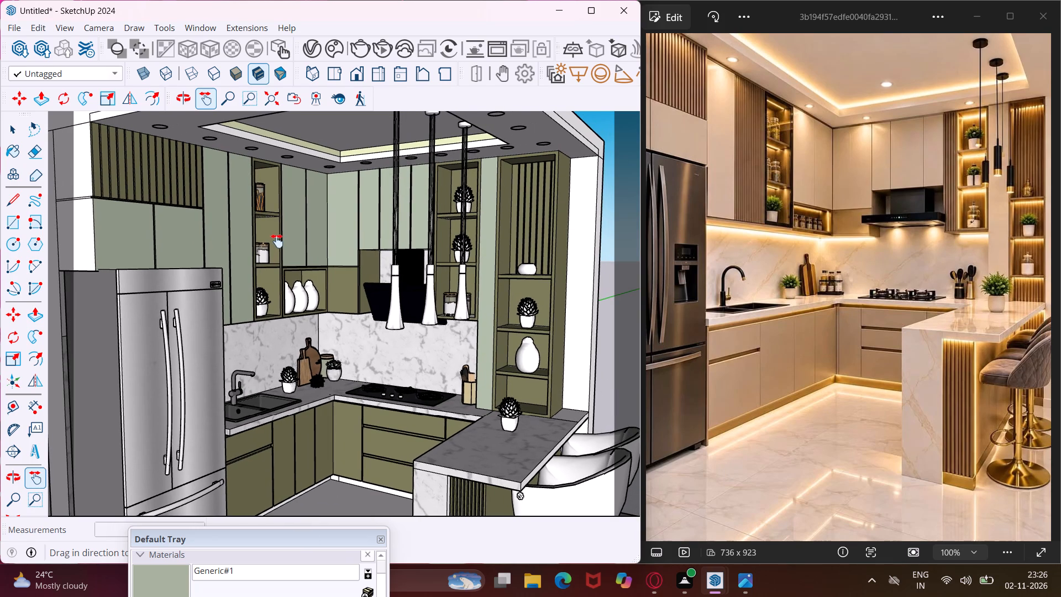
middle_drag(279, 251, 261, 243)
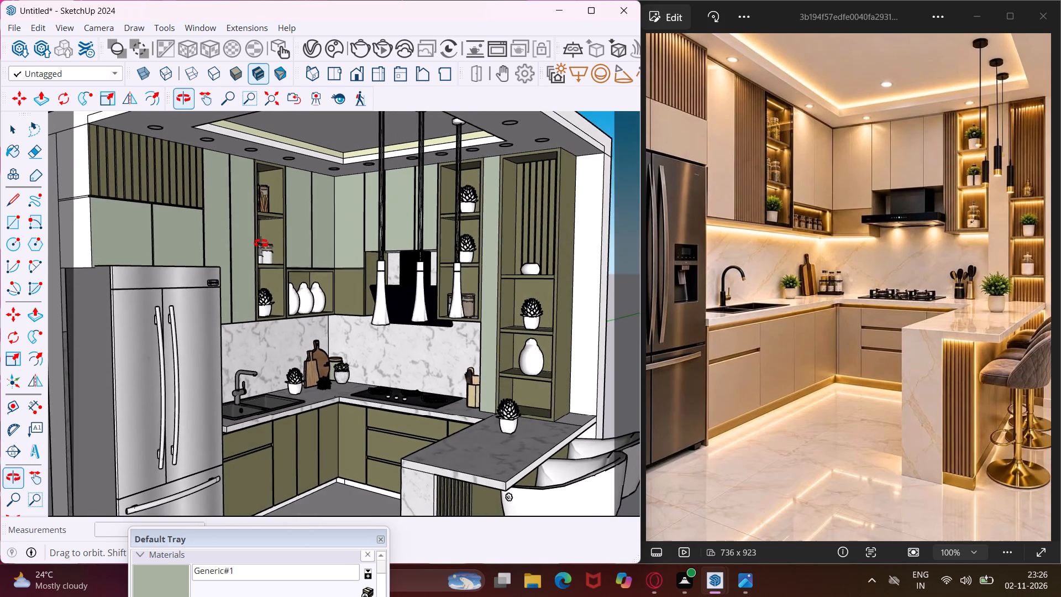
middle_drag(261, 243, 259, 229)
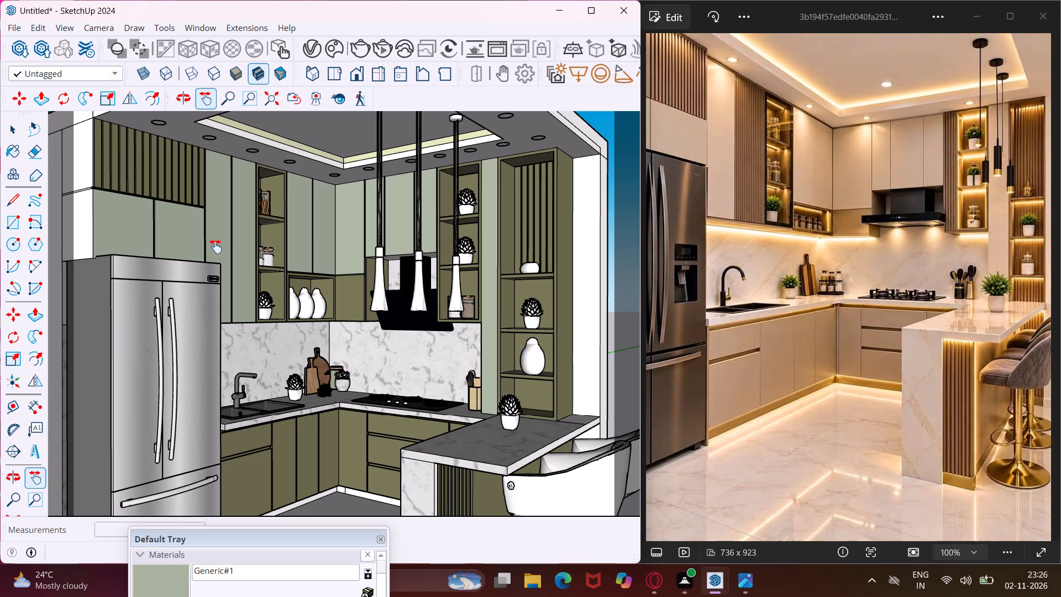
drag(202, 256, 192, 258)
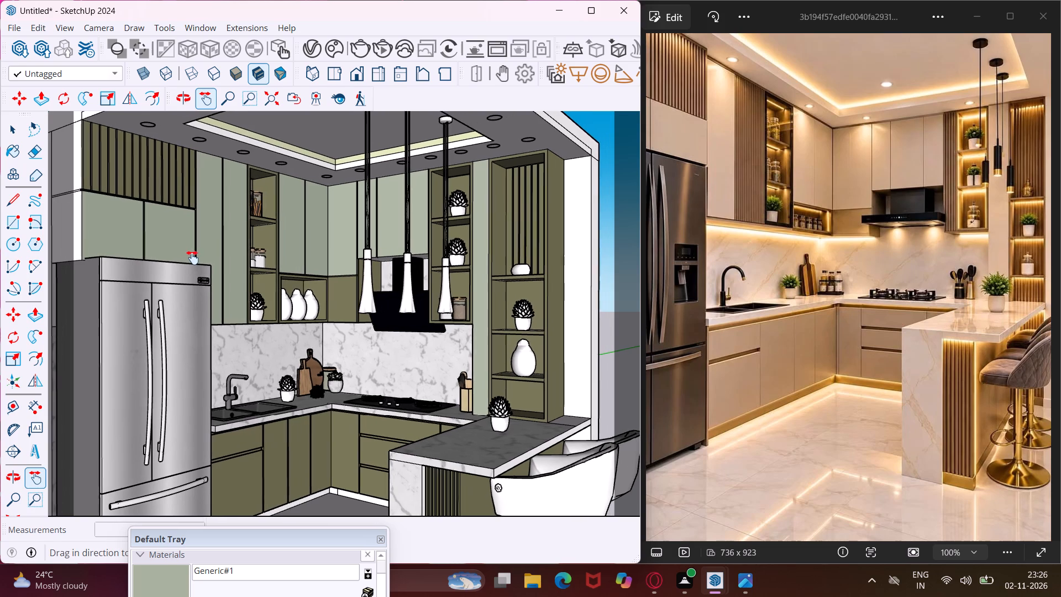
drag(192, 258, 185, 255)
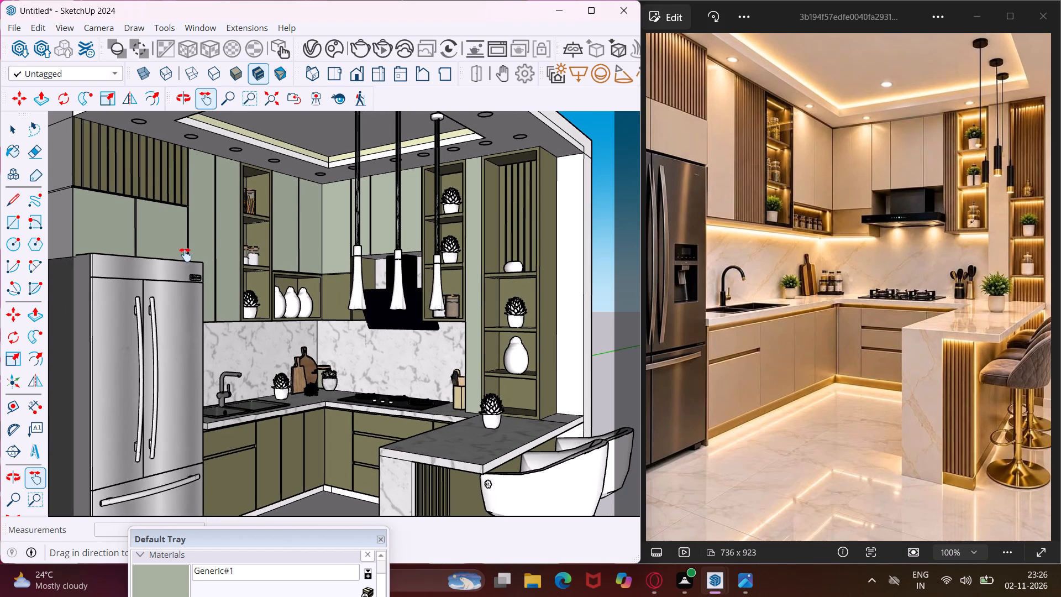
scroll(185, 255, up, 2)
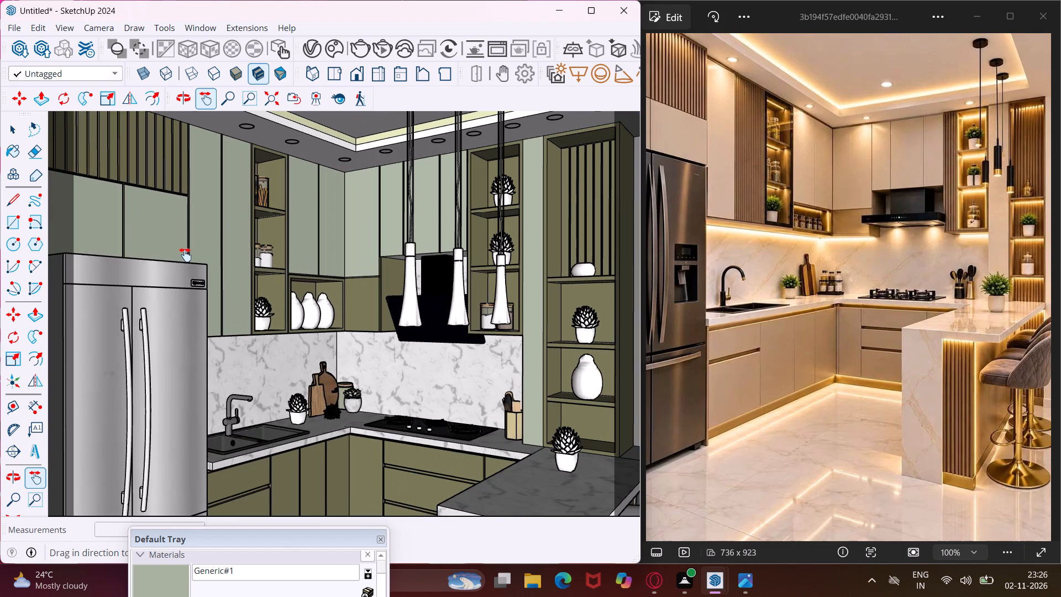
scroll(231, 283, down, 2)
drag(231, 283, 221, 279)
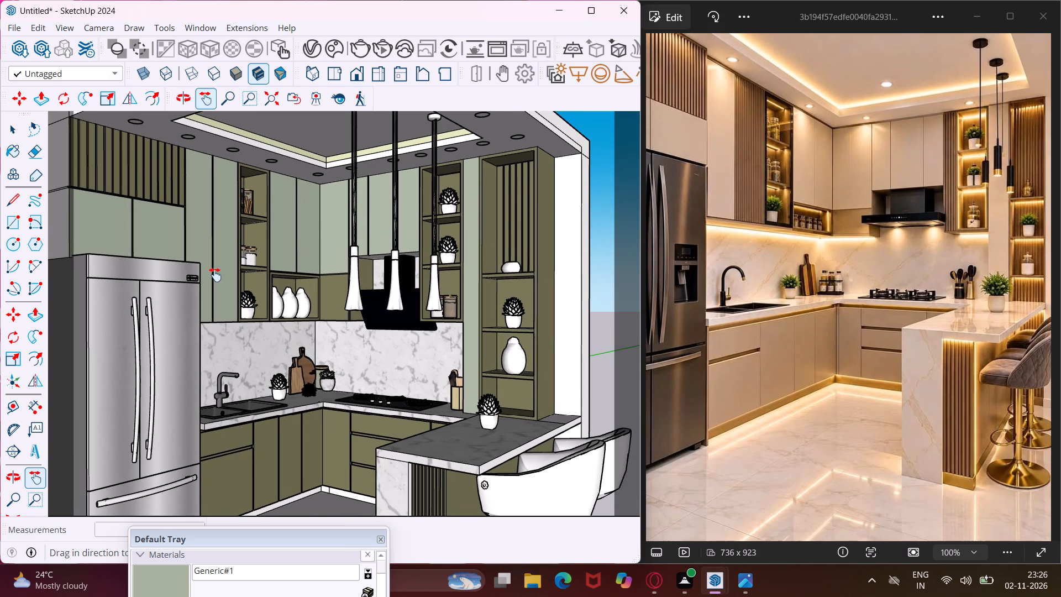
scroll(209, 271, up, 2)
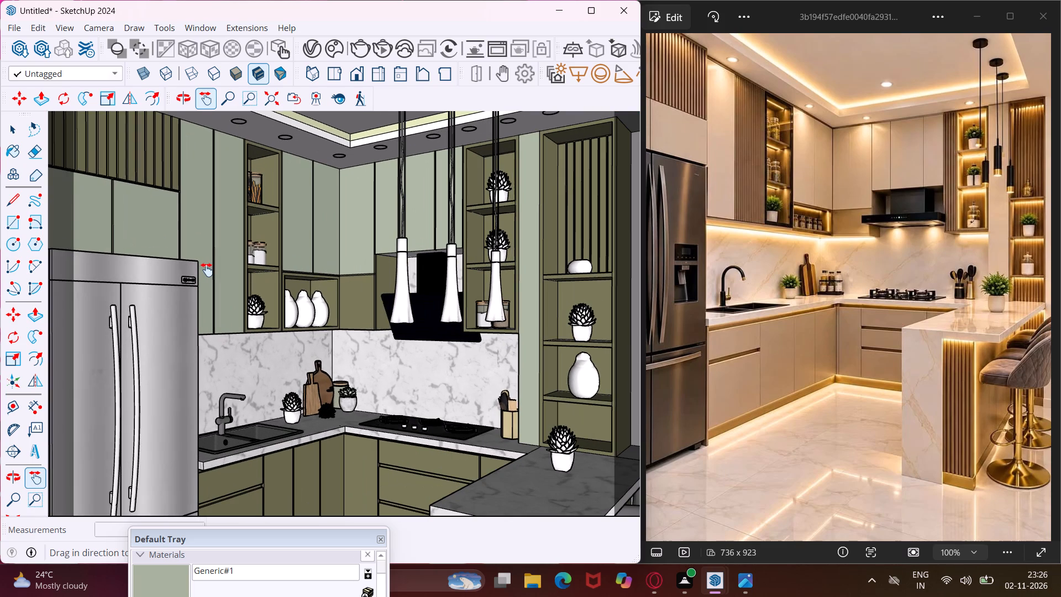
scroll(207, 270, down, 1)
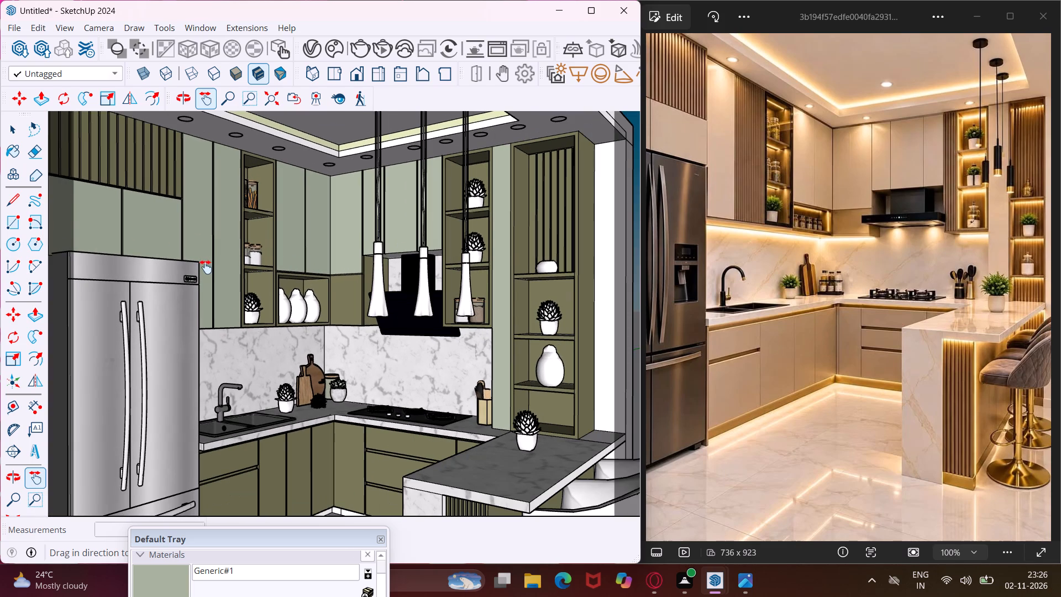
drag(206, 267, 206, 247)
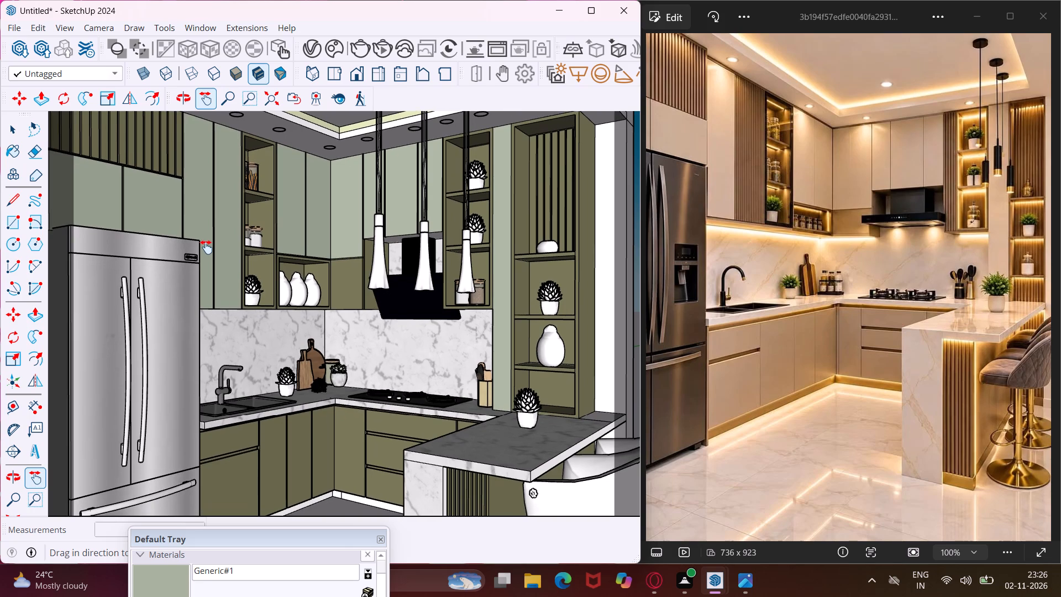
drag(206, 247, 202, 244)
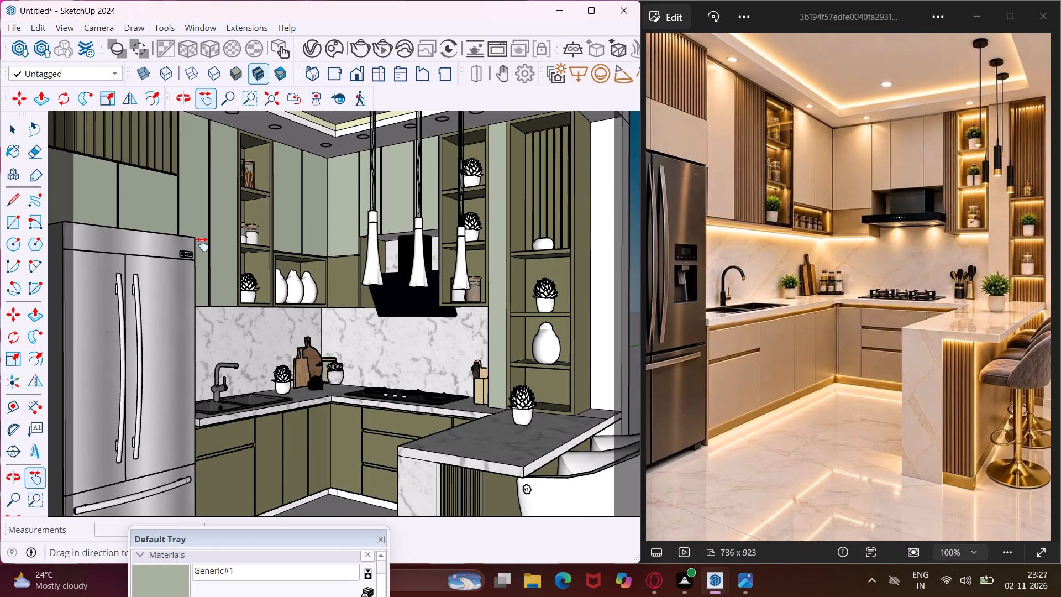
Save the model as a SketchUp Models (*.skp) file named 0073 in the FUJI folder on the Desktop.
key(ctrl+s)
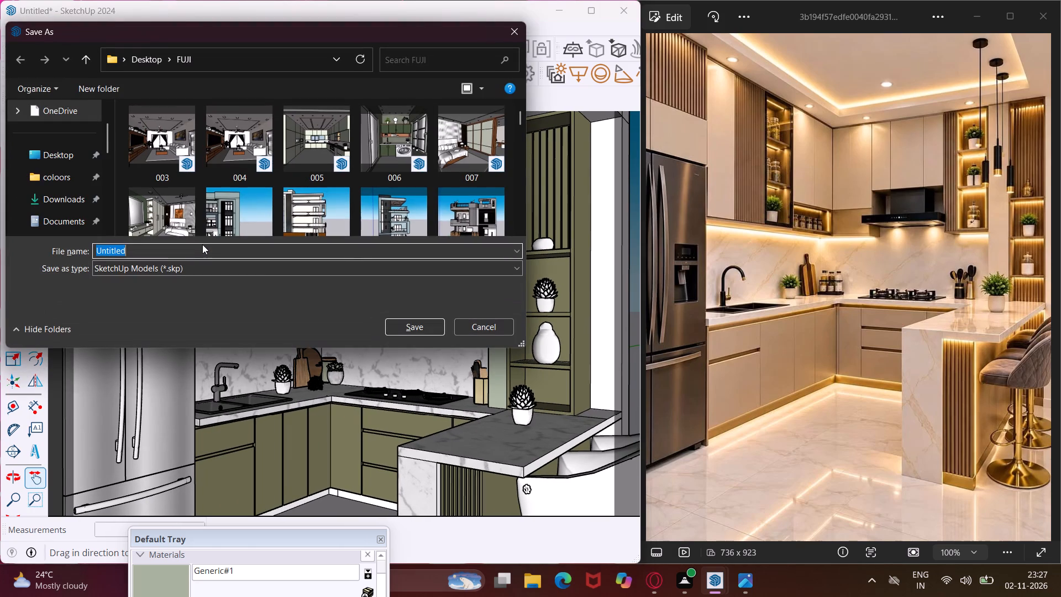
click(141, 248)
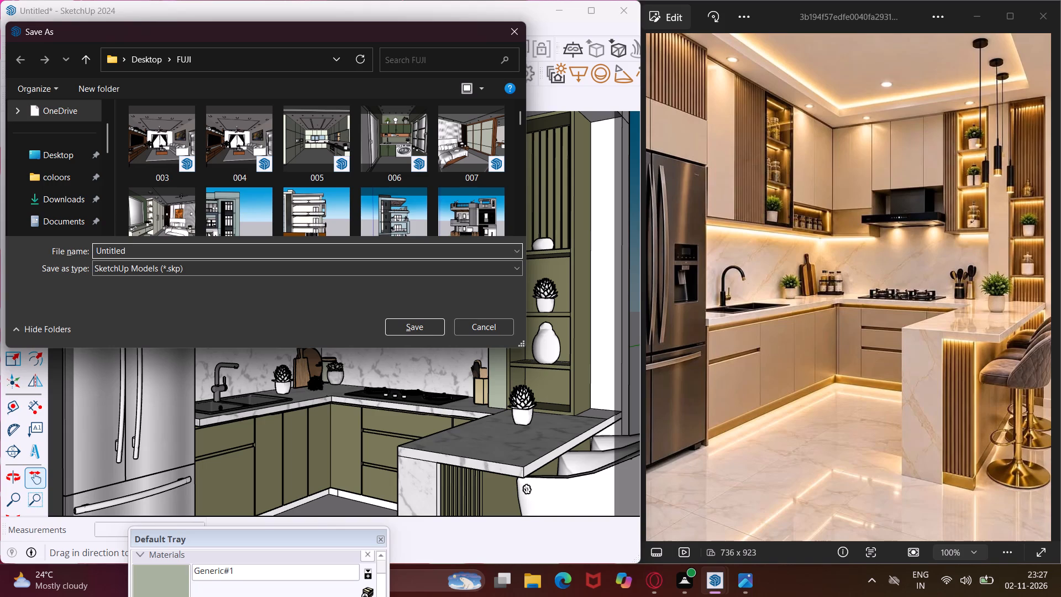
key(BackSpace)
key(BackSpace)
key(BackSpace)
key(BackSpace)
key(BackSpace)
key(BackSpace)
key(BackSpace)
key(BackSpace)
key(BackSpace)
key(BackSpace)
key(BackSpace)
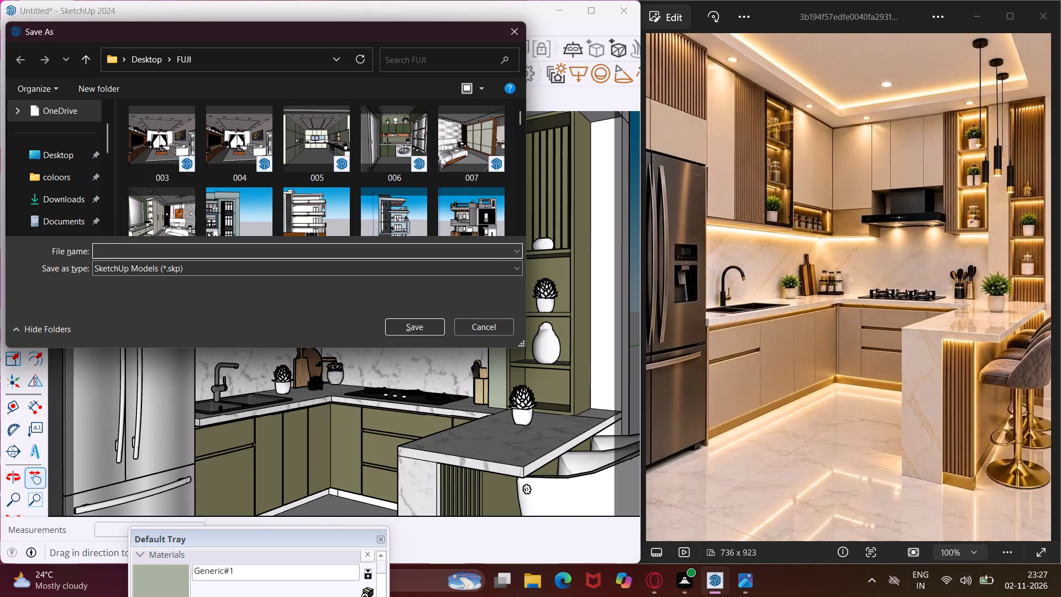
text(00)
key(7)
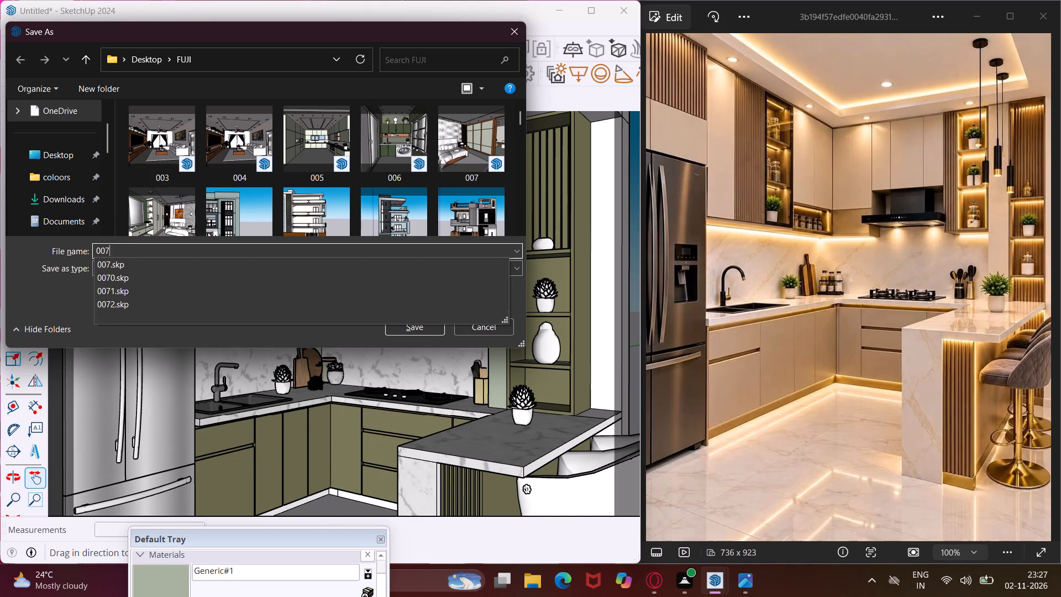
key(3)
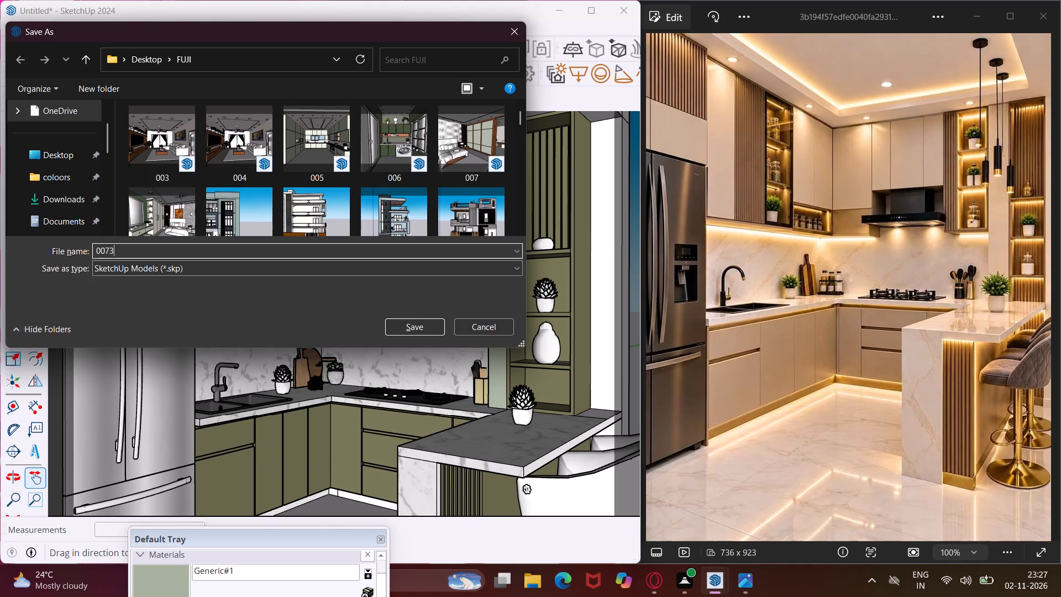
click(419, 334)
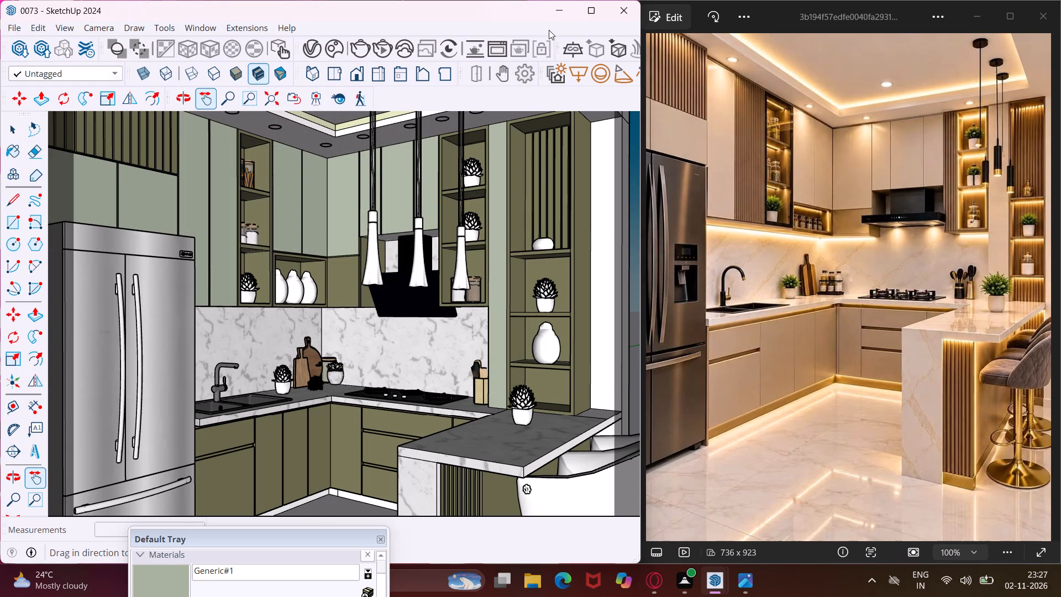
Minimize the modelling window to uncover the desktop.
click(561, 9)
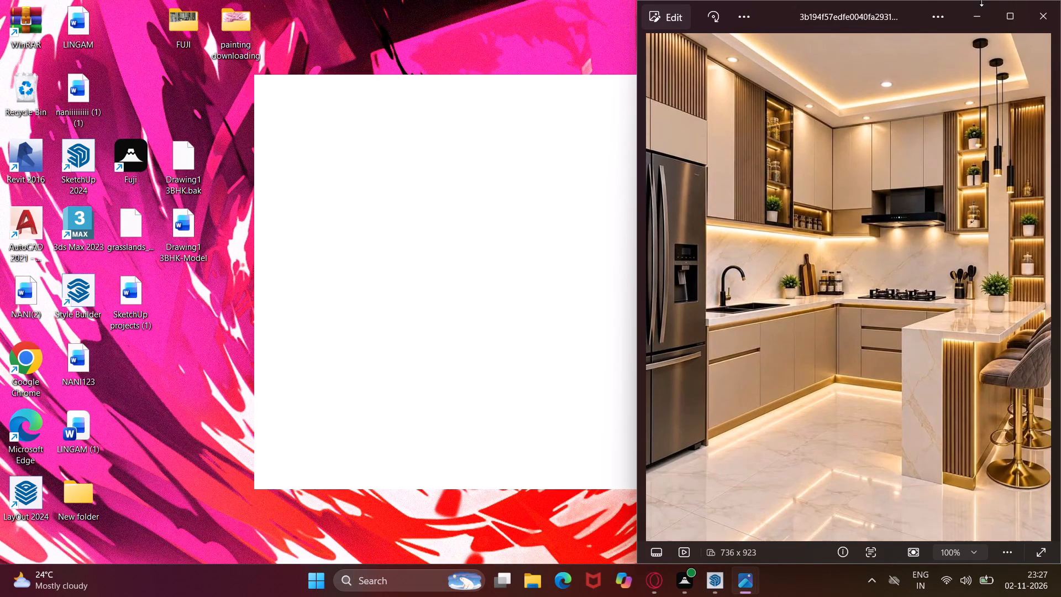